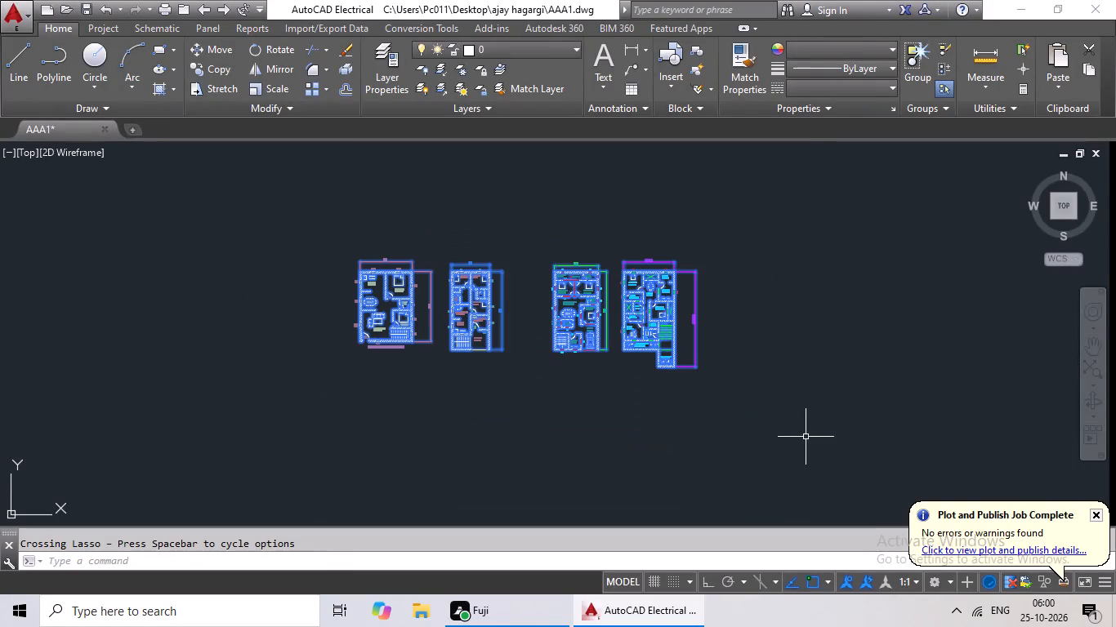
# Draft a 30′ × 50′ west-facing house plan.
# Delete all the selected floor plans from the drawing.
pyautogui.press('Delete')
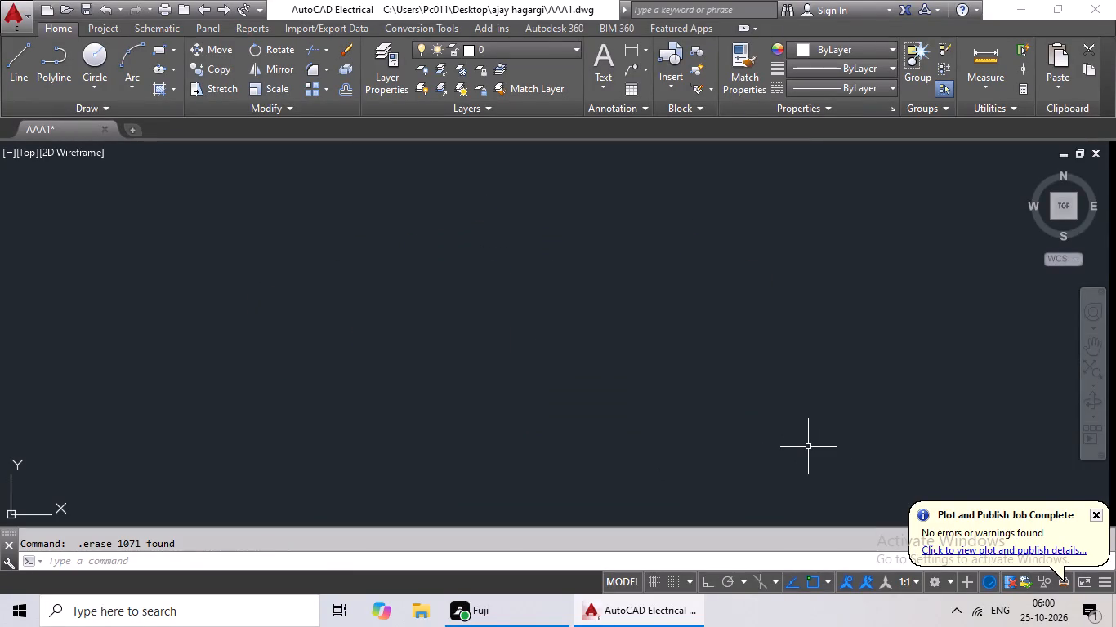
# Turn on command log recording with LOGFILEON.
pyautogui.write('log')
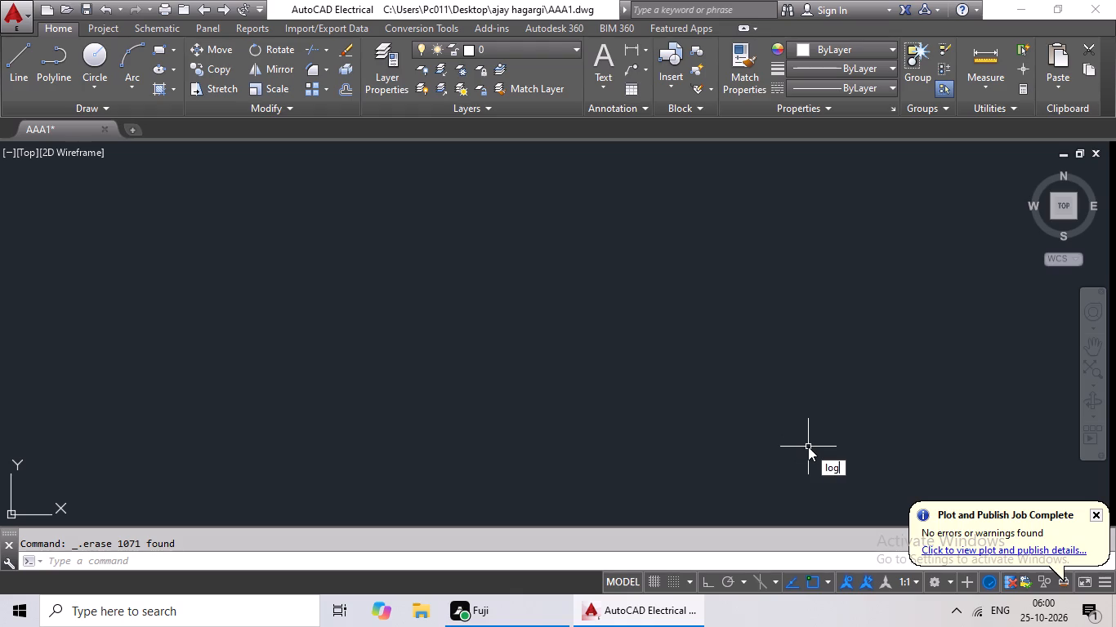
pyautogui.click(873, 512)
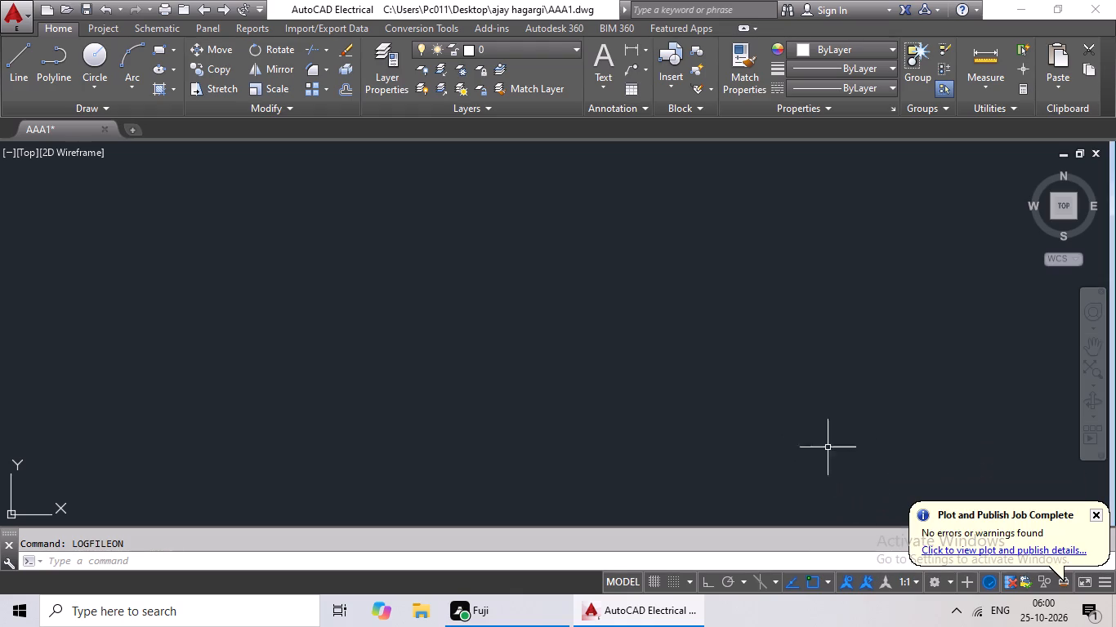
# Turn on Ortho mode and draw a 30' horizontal line followed by a 5' line straight down.
pyautogui.scroll(-2, 775, 408)
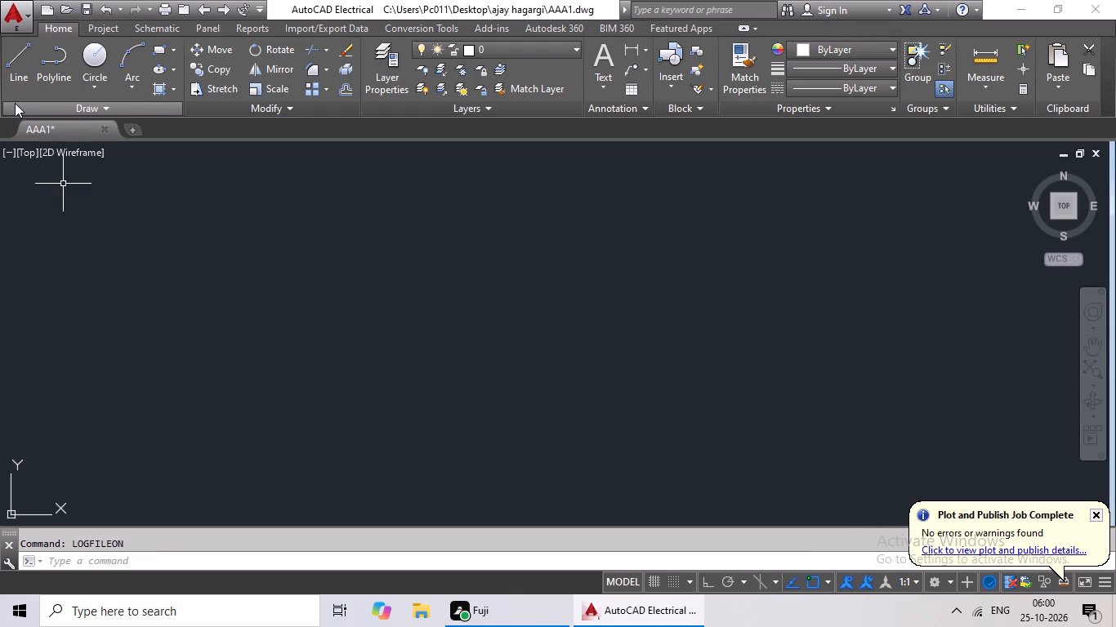
pyautogui.click(8, 56)
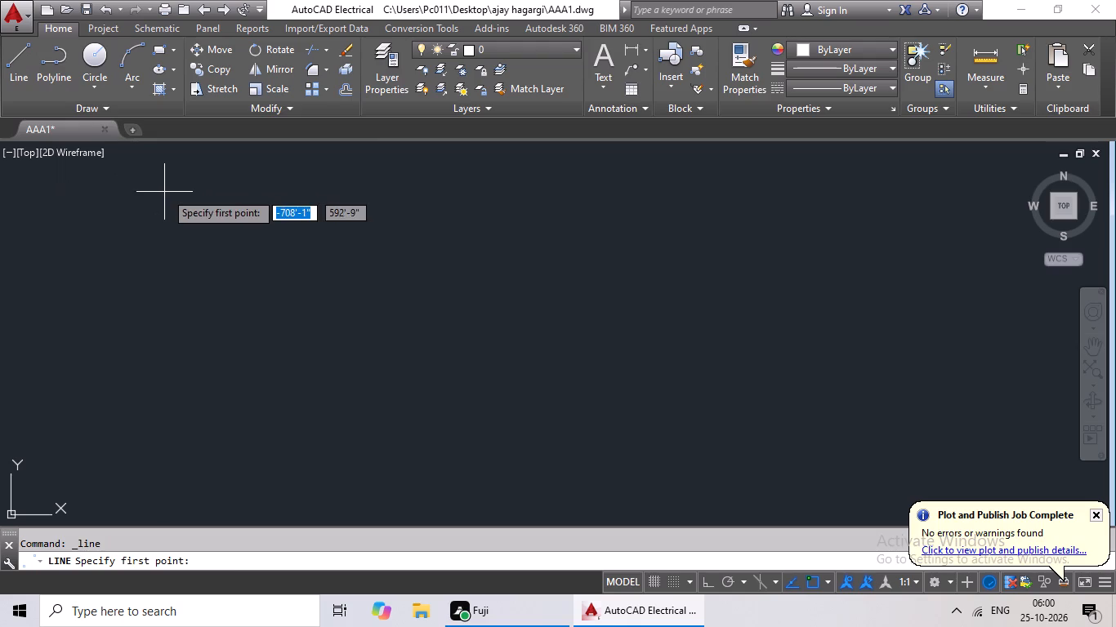
pyautogui.click(157, 200)
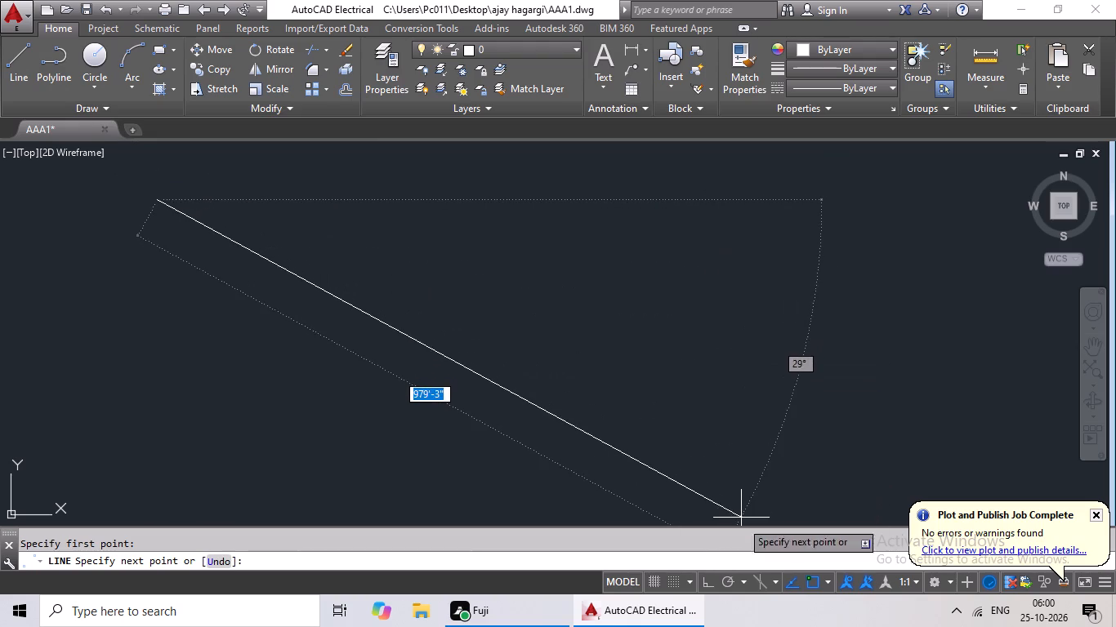
pyautogui.click(710, 587)
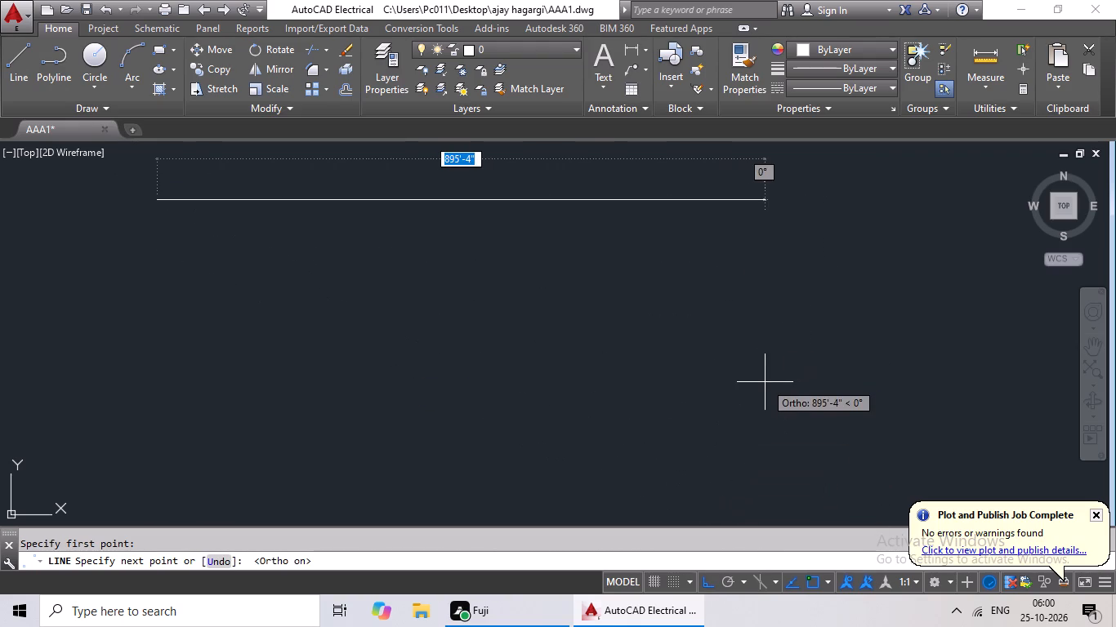
pyautogui.write('30')
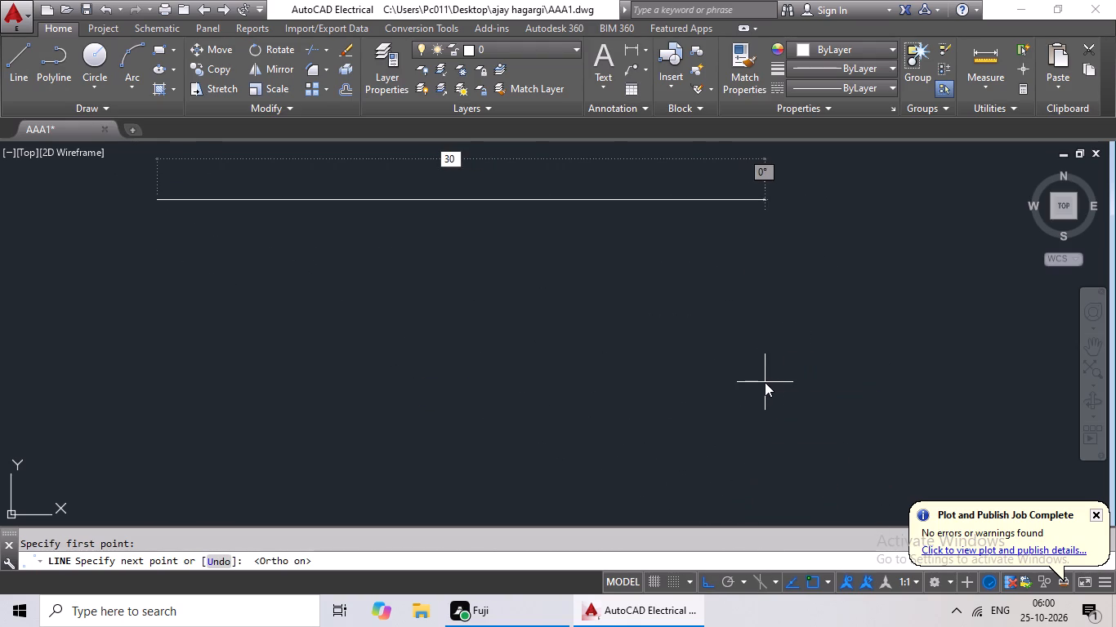
pyautogui.press("'")
pyautogui.press('Return')
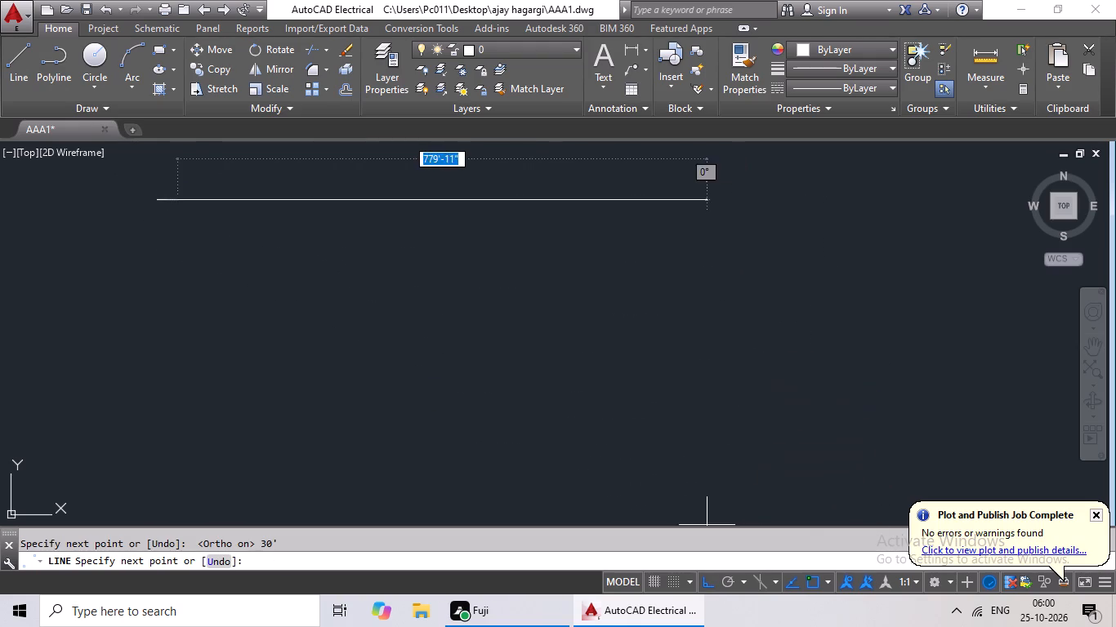
pyautogui.moveTo(283, 425); pyautogui.dragTo(326, 417, button='middle')
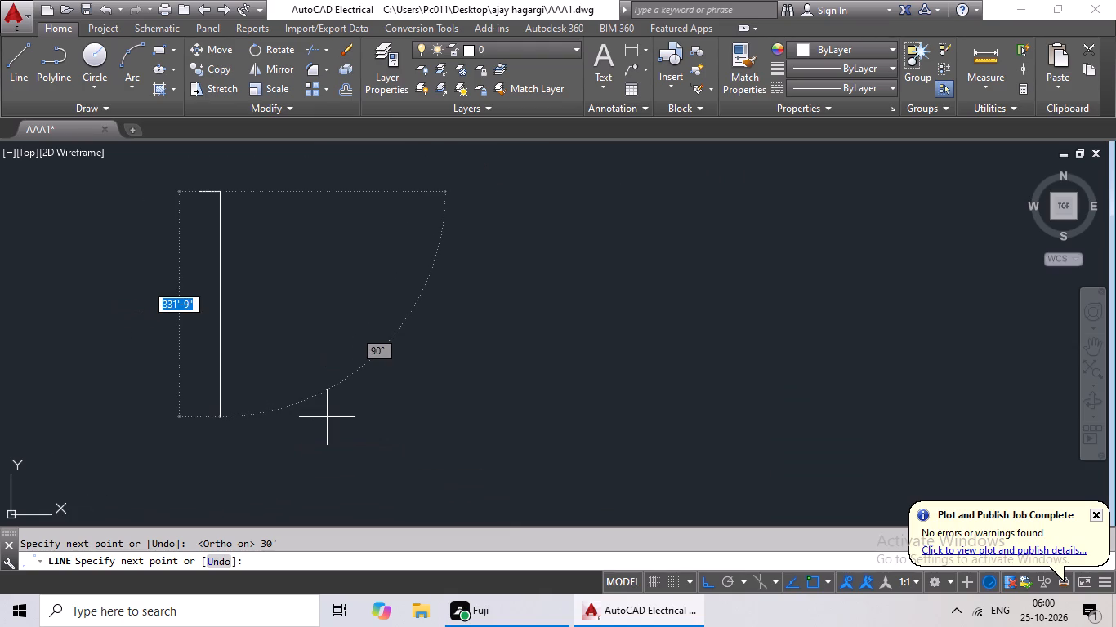
pyautogui.write("5'")
pyautogui.press('Return')
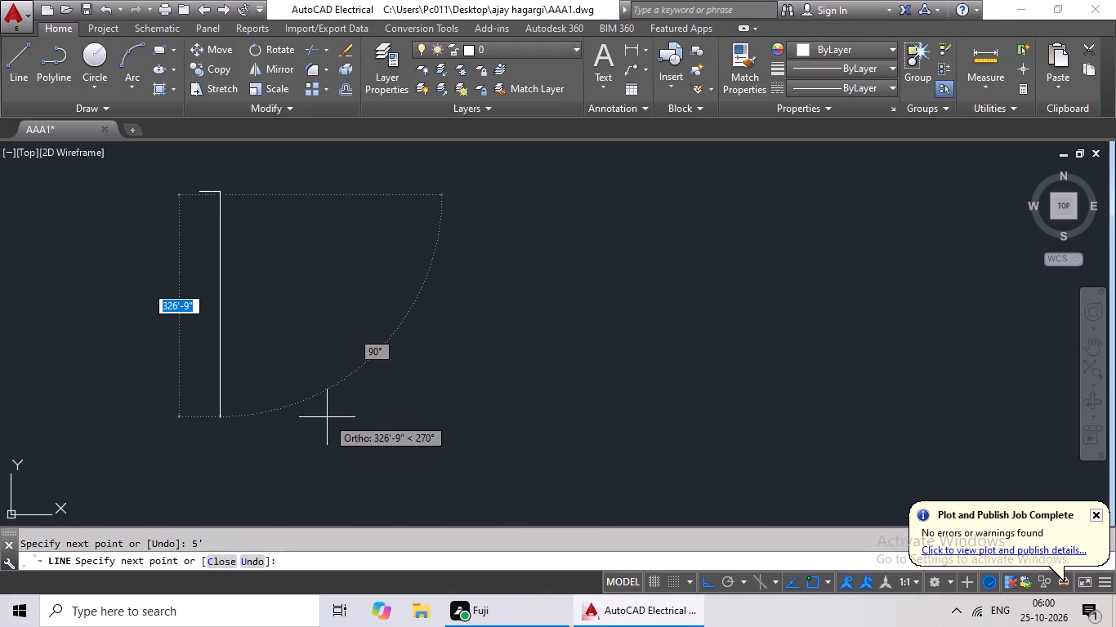
pyautogui.press('Escape')
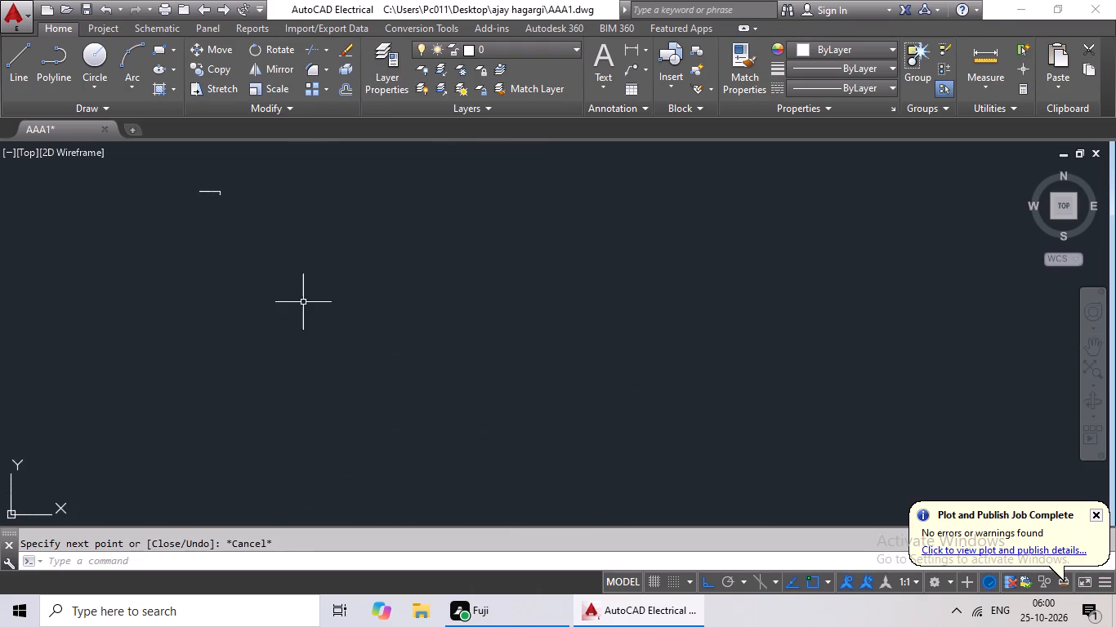
# Delete the two connected line segments just drawn.
pyautogui.scroll(-1, 328, 312)
pyautogui.moveTo(326, 234); pyautogui.dragTo(227, 278)
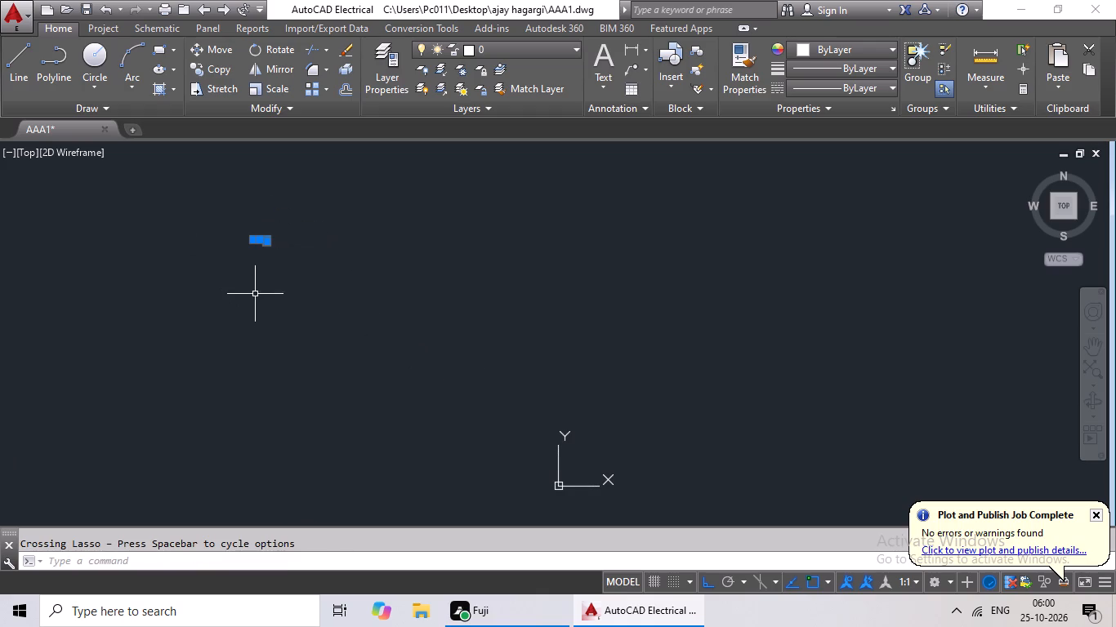
pyautogui.press('Delete')
# Draw a closed rectangular outline 30' wide and 50' high with the Line command.
pyautogui.scroll(-3, 533, 323)
pyautogui.moveTo(654, 327); pyautogui.dragTo(167, 416, button='middle')
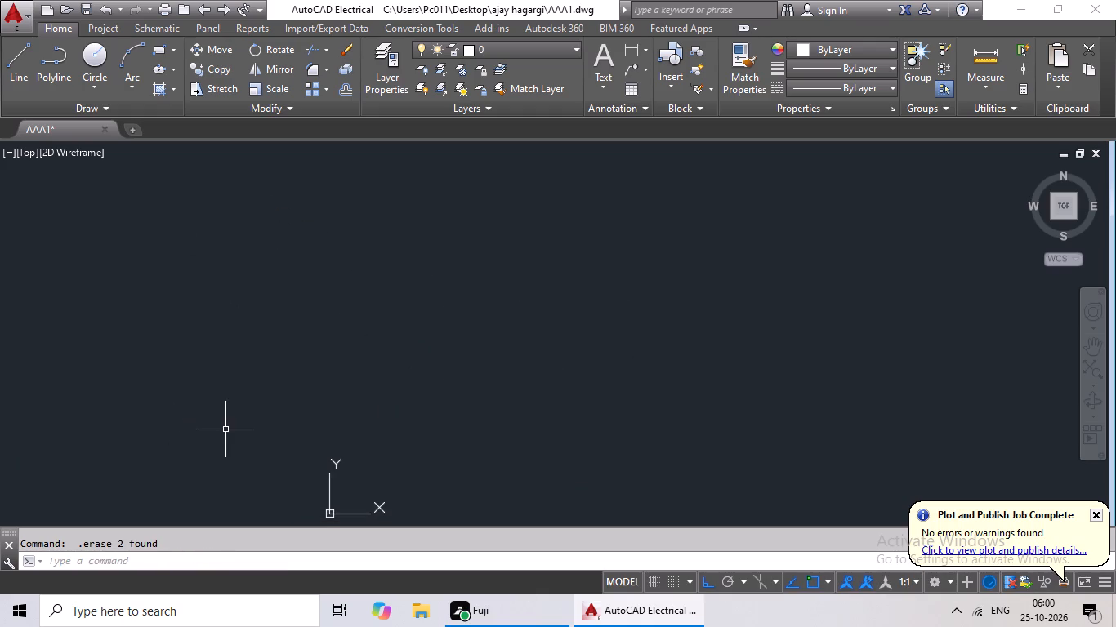
pyautogui.moveTo(380, 499); pyautogui.dragTo(262, 389, button='middle')
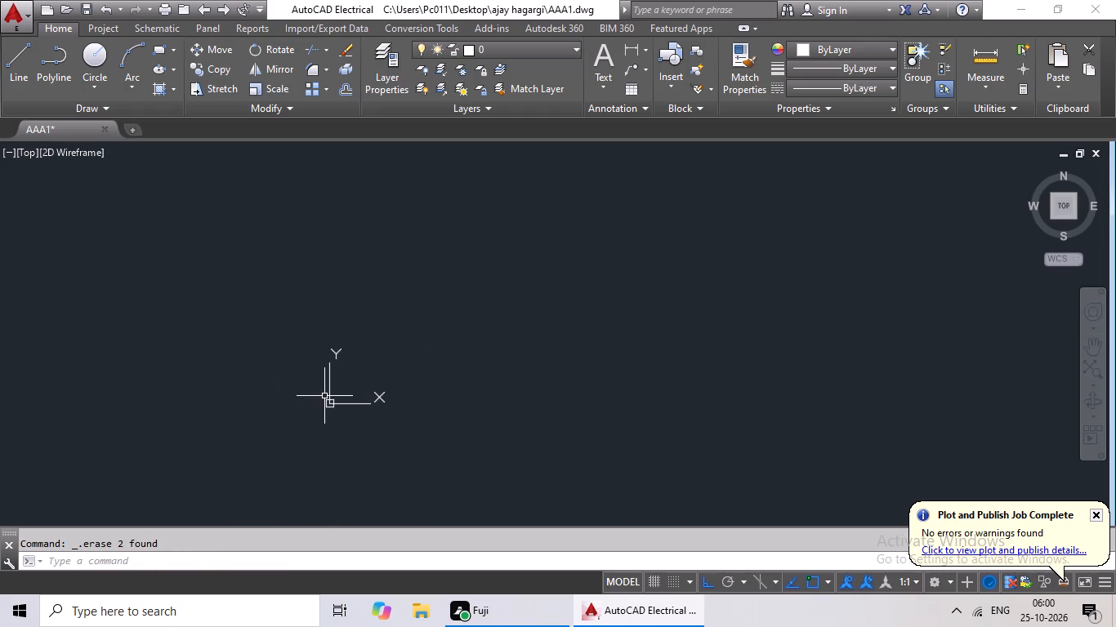
pyautogui.moveTo(338, 398); pyautogui.dragTo(136, 412, button='middle')
pyautogui.moveTo(857, 391); pyautogui.dragTo(599, 411, button='middle')
pyautogui.scroll(1, 613, 305)
pyautogui.scroll(-2, 618, 282)
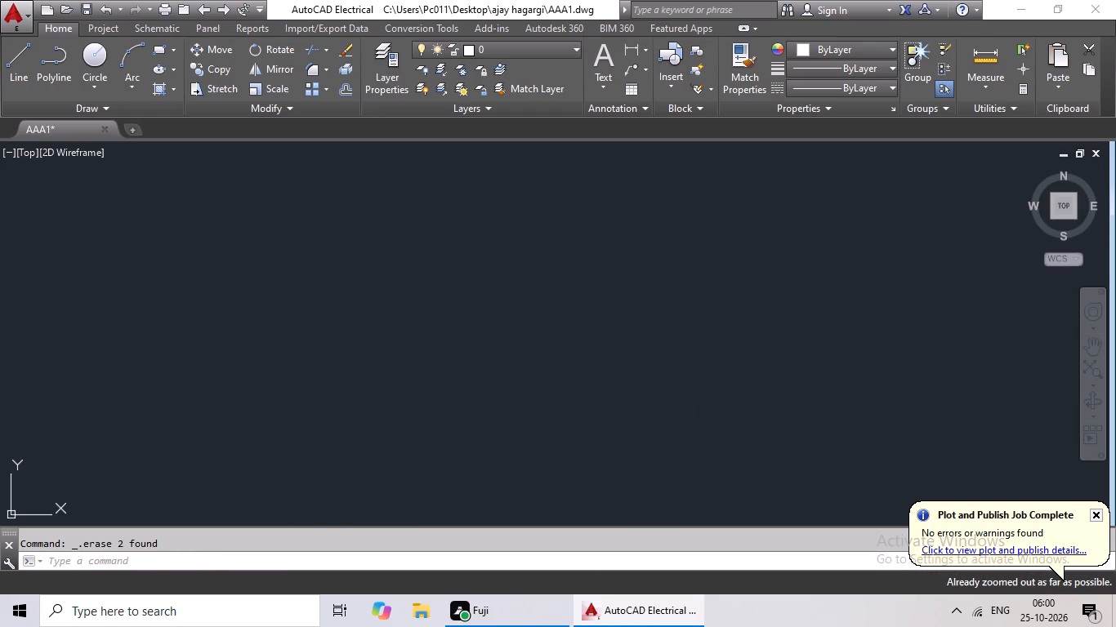
pyautogui.scroll(-1, 618, 282)
pyautogui.click(11, 53)
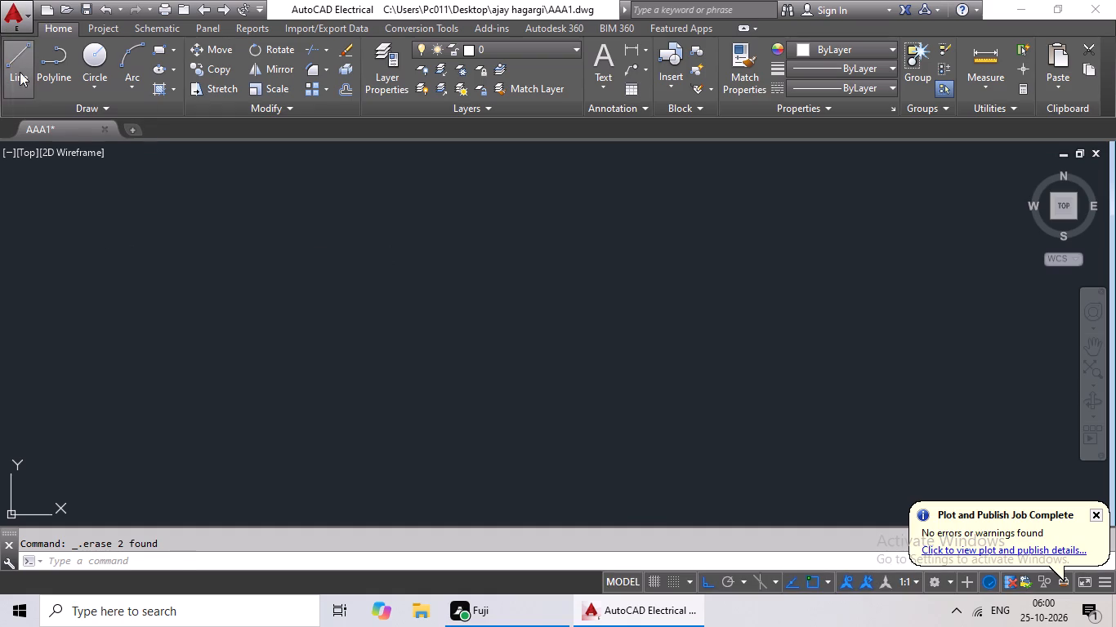
pyautogui.moveTo(202, 233); pyautogui.dragTo(213, 233)
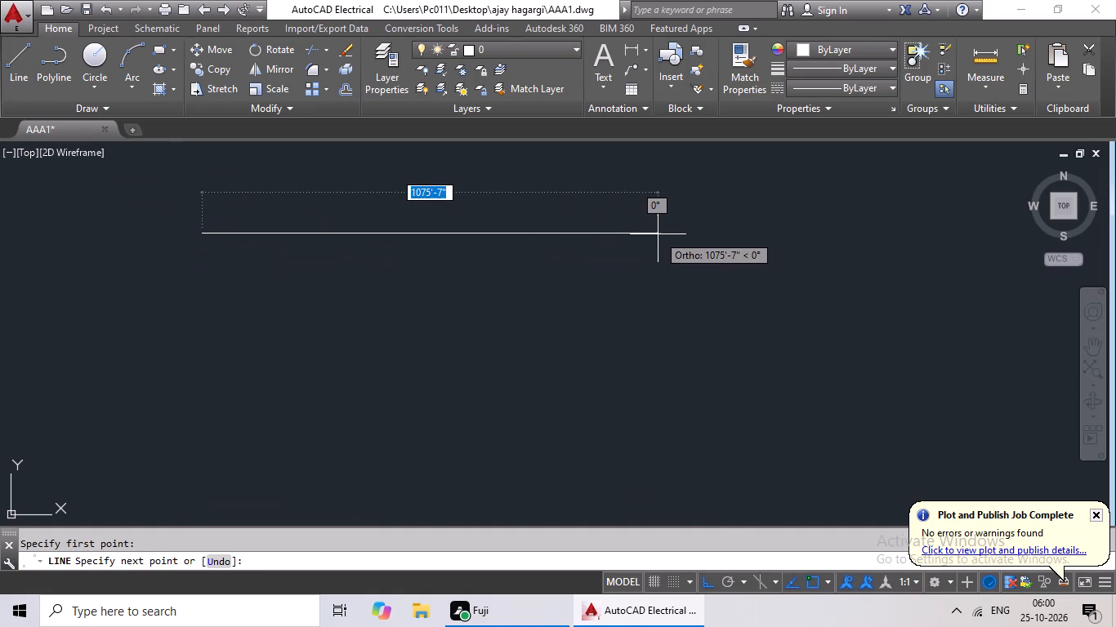
pyautogui.write("30'")
pyautogui.press('Return')
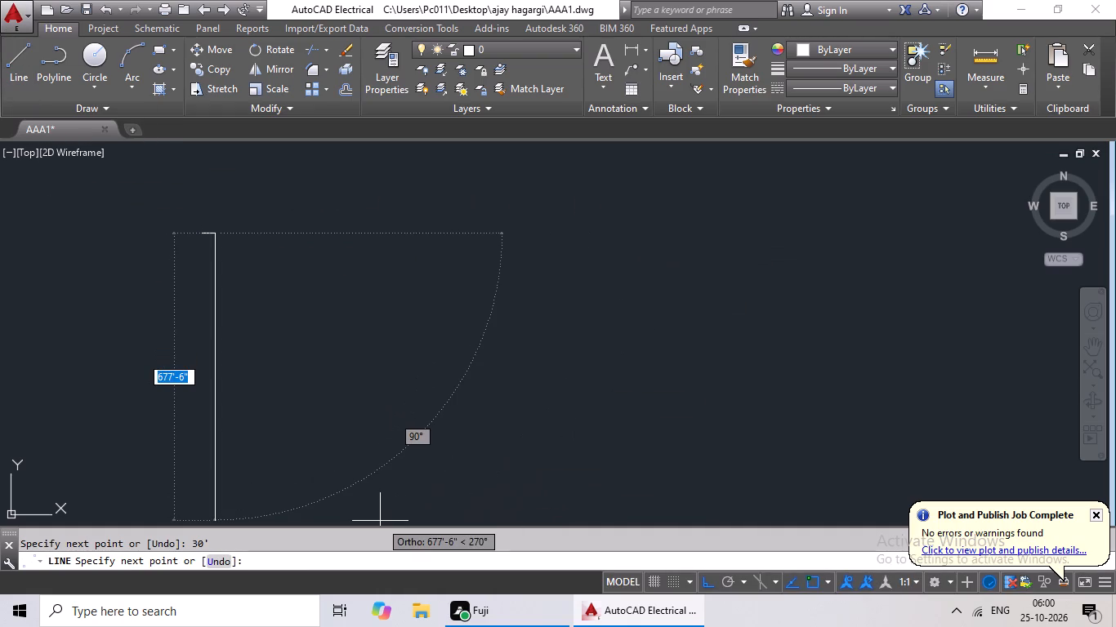
pyautogui.write("50'")
pyautogui.press('Return')
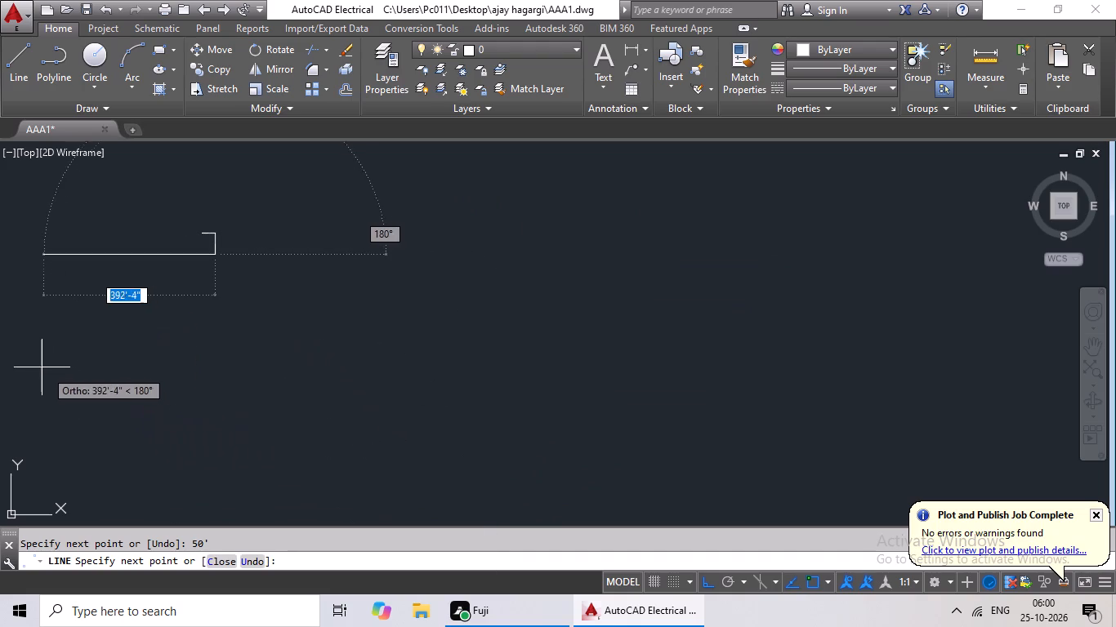
pyautogui.write("30'")
pyautogui.press('Return')
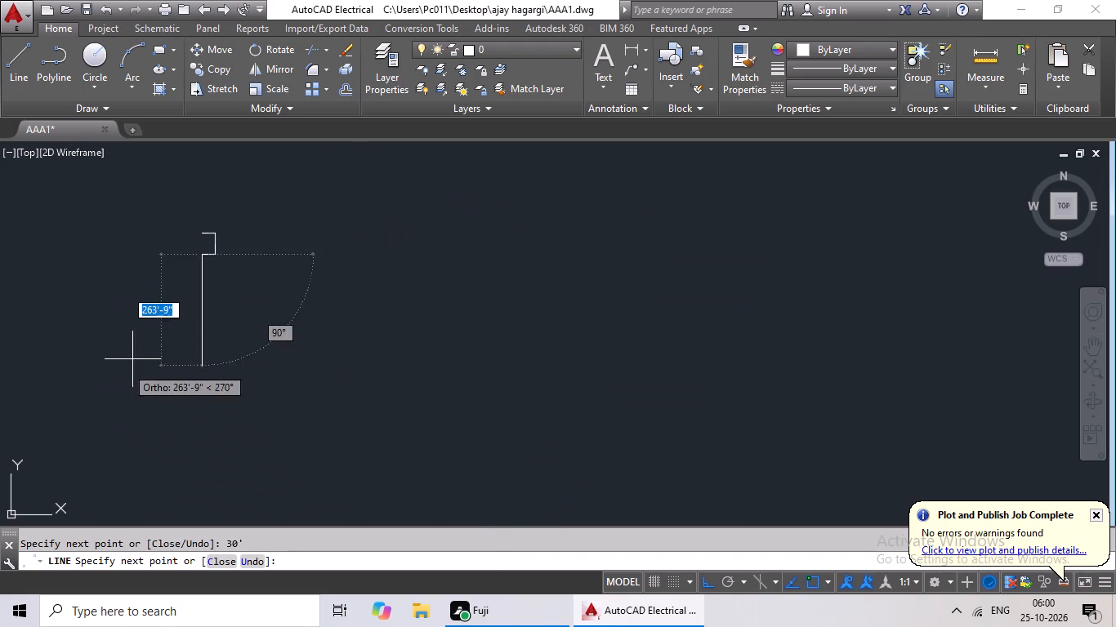
pyautogui.scroll(3, 206, 229)
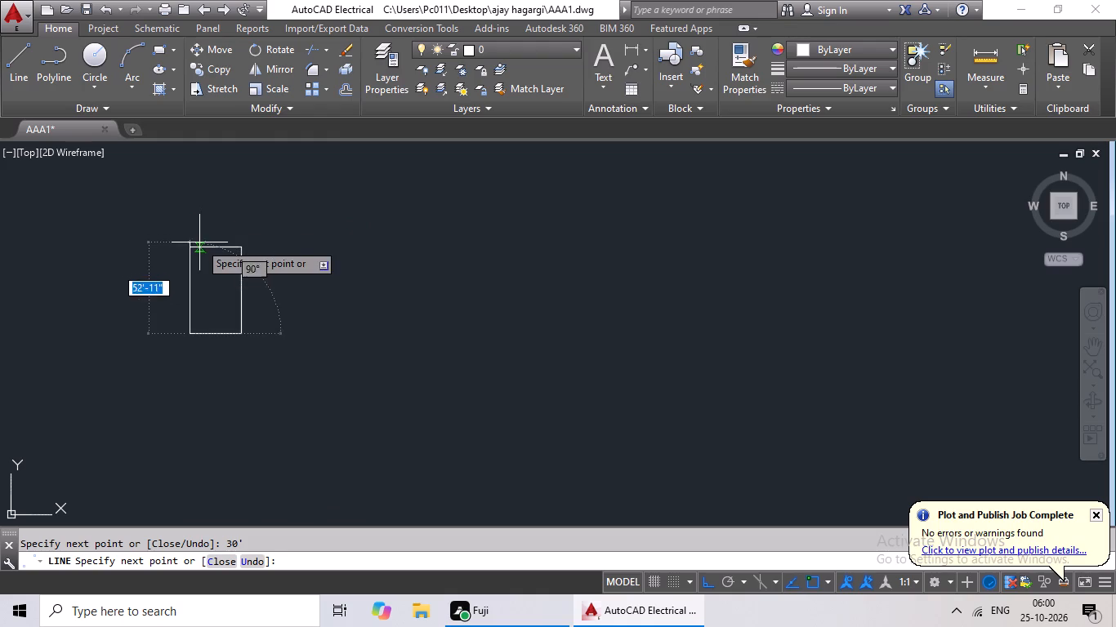
pyautogui.moveTo(185, 245); pyautogui.dragTo(200, 237)
pyautogui.press('Escape')
pyautogui.press('Escape')
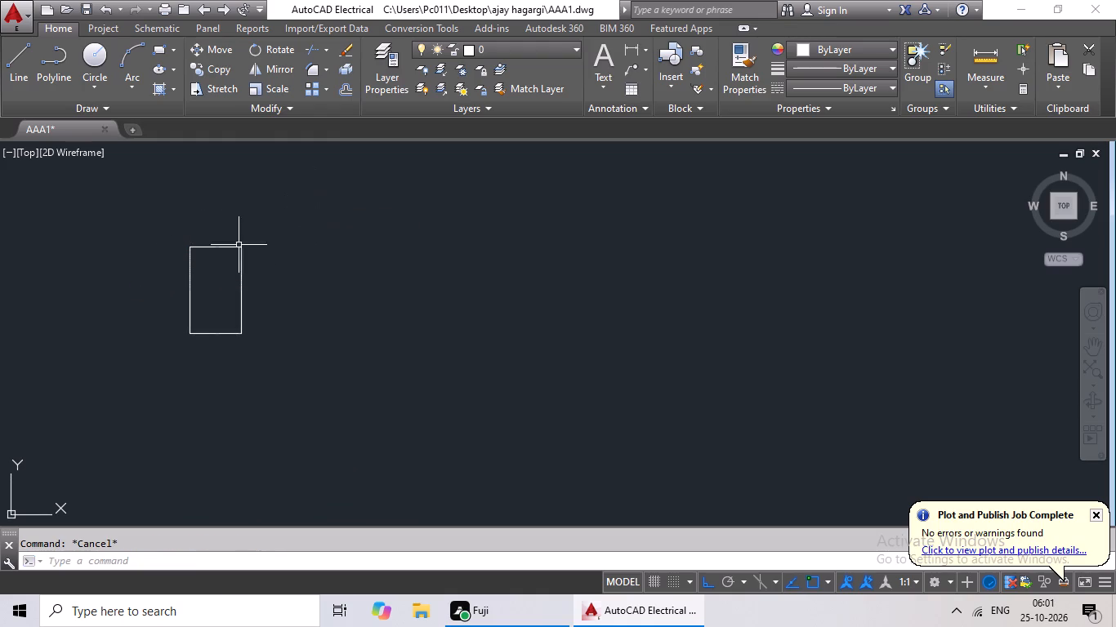
# Offset all four sides of the rectangular outline 9" inward to form the outer walls.
pyautogui.scroll(2, 206, 266)
pyautogui.moveTo(206, 267); pyautogui.dragTo(374, 273, button='middle')
pyautogui.scroll(1, 376, 272)
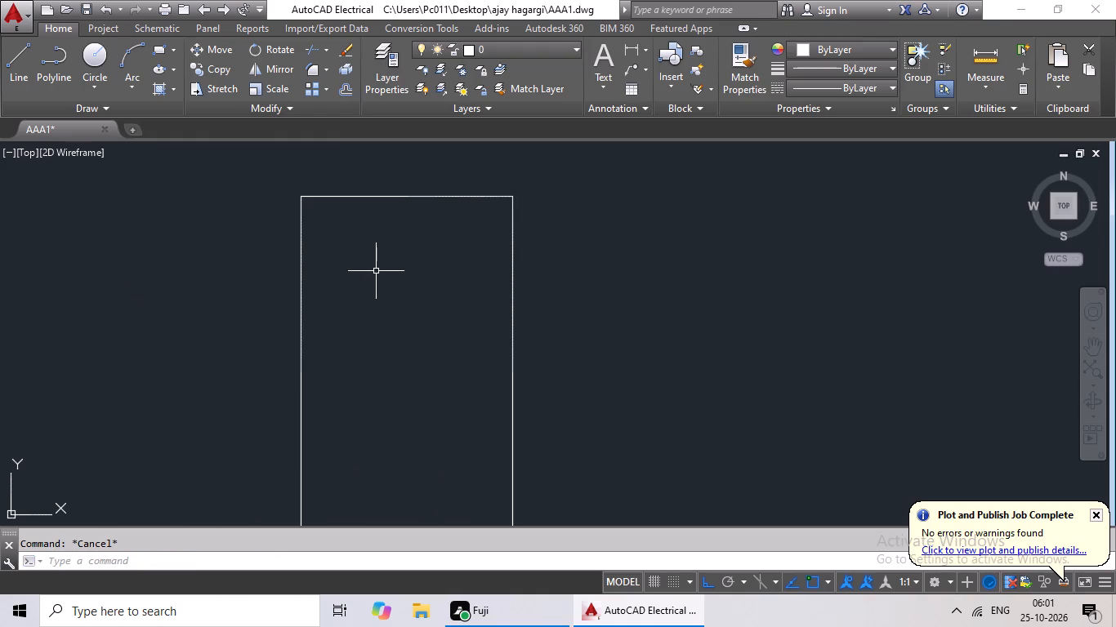
pyautogui.moveTo(376, 270); pyautogui.dragTo(361, 235, button='middle')
pyautogui.press('Escape')
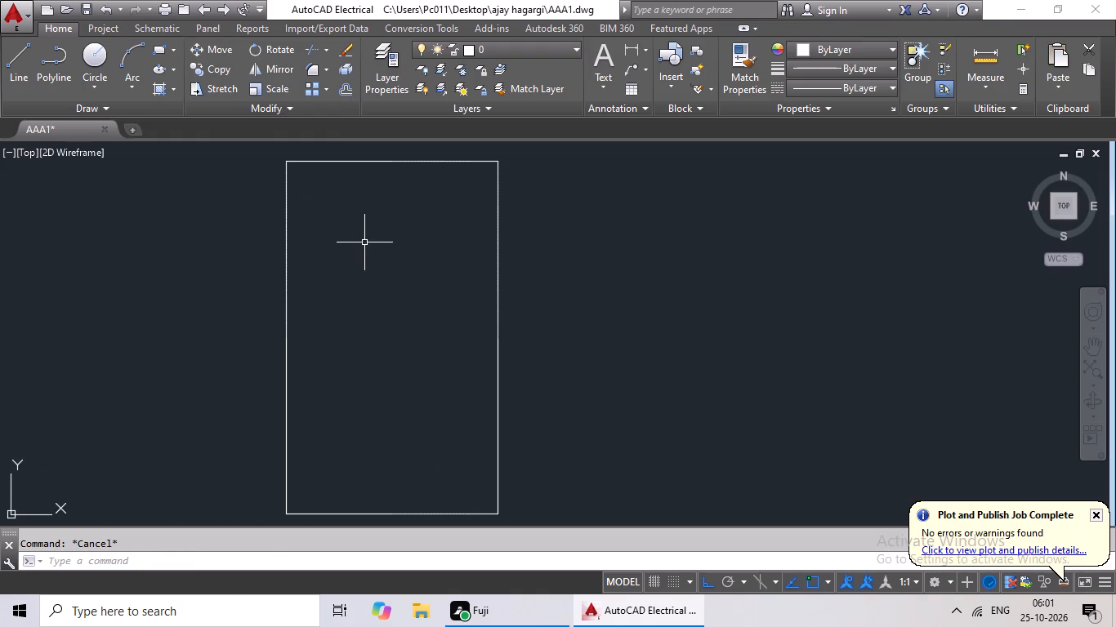
pyautogui.press('o')
pyautogui.press('Return')
pyautogui.write('9"')
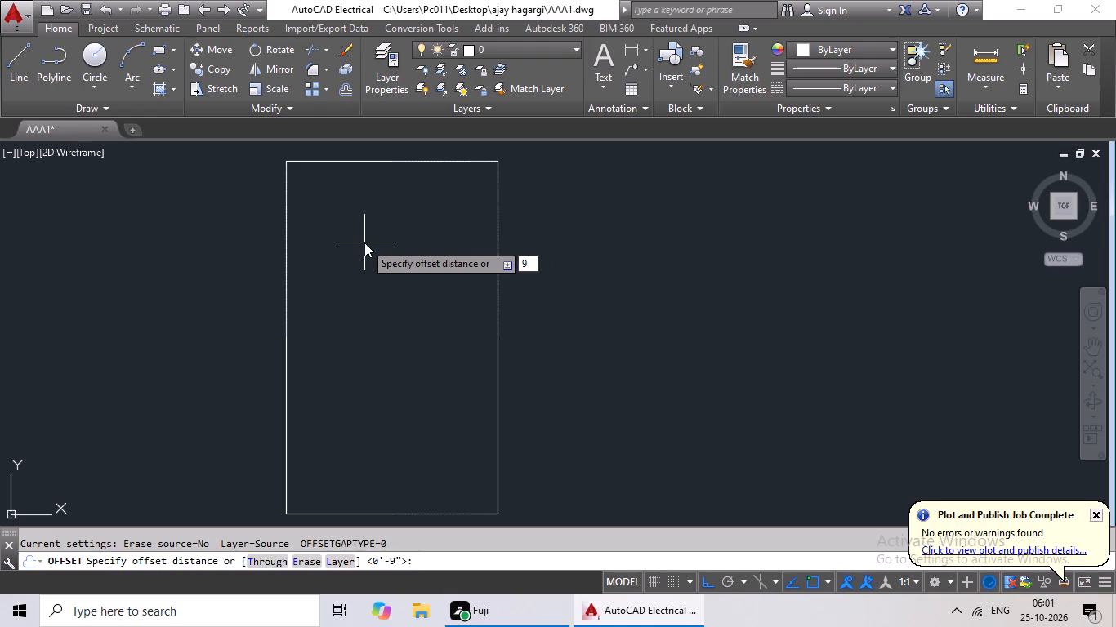
pyautogui.press('Return')
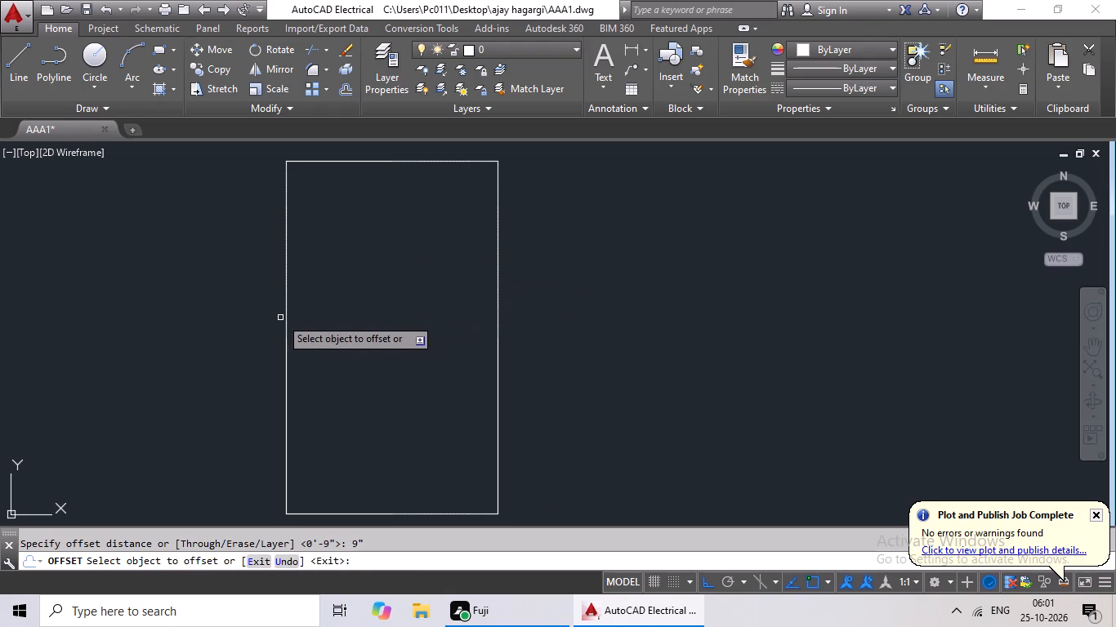
pyautogui.click(286, 314)
pyautogui.moveTo(326, 300); pyautogui.dragTo(335, 287)
pyautogui.click(408, 162)
pyautogui.click(414, 238)
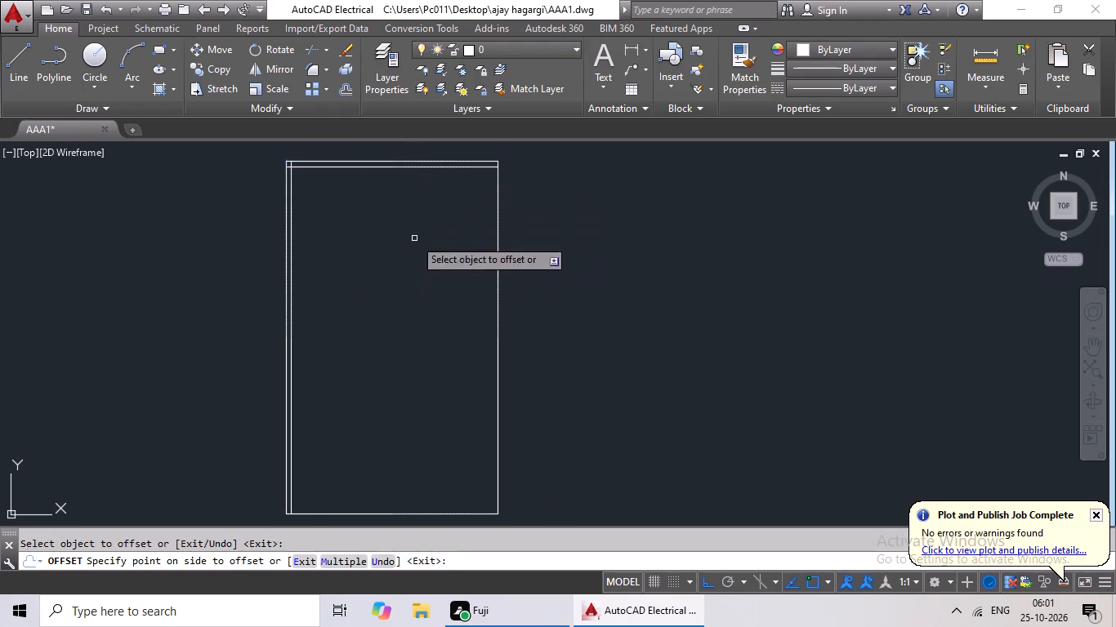
pyautogui.moveTo(496, 228); pyautogui.dragTo(480, 235)
pyautogui.click(432, 256)
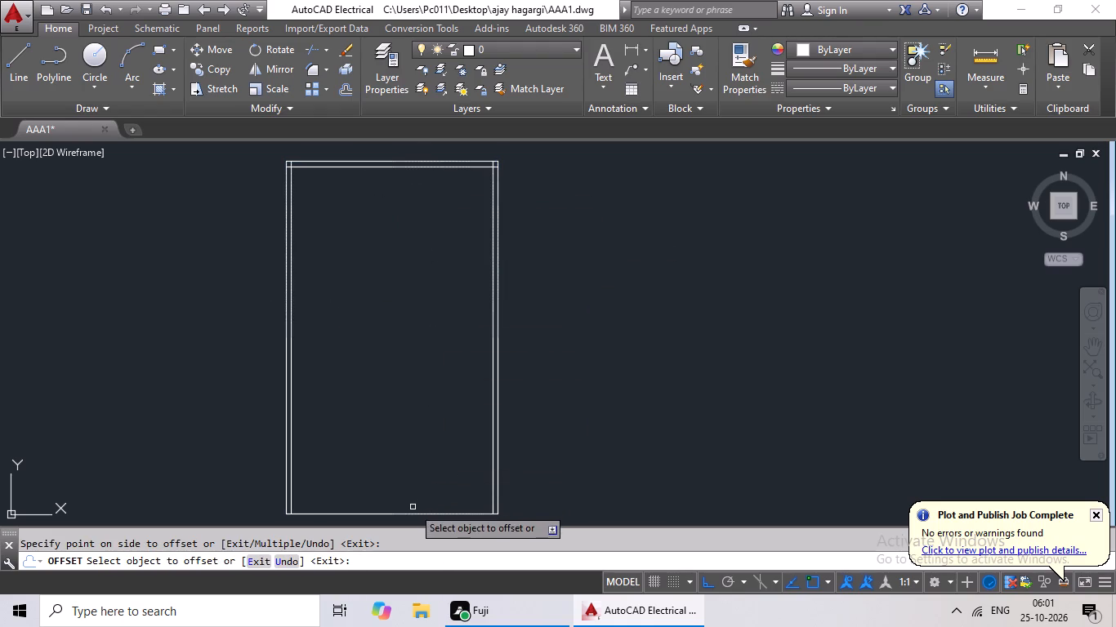
pyautogui.moveTo(414, 516); pyautogui.dragTo(418, 506)
pyautogui.click(425, 450)
pyautogui.press('Escape')
pyautogui.press('Escape')
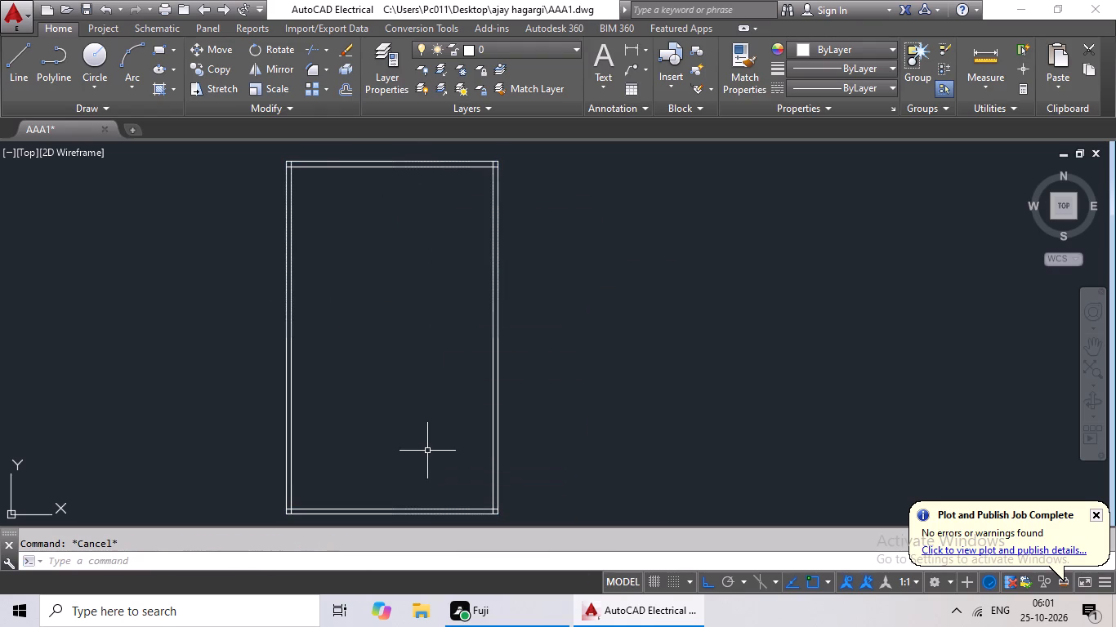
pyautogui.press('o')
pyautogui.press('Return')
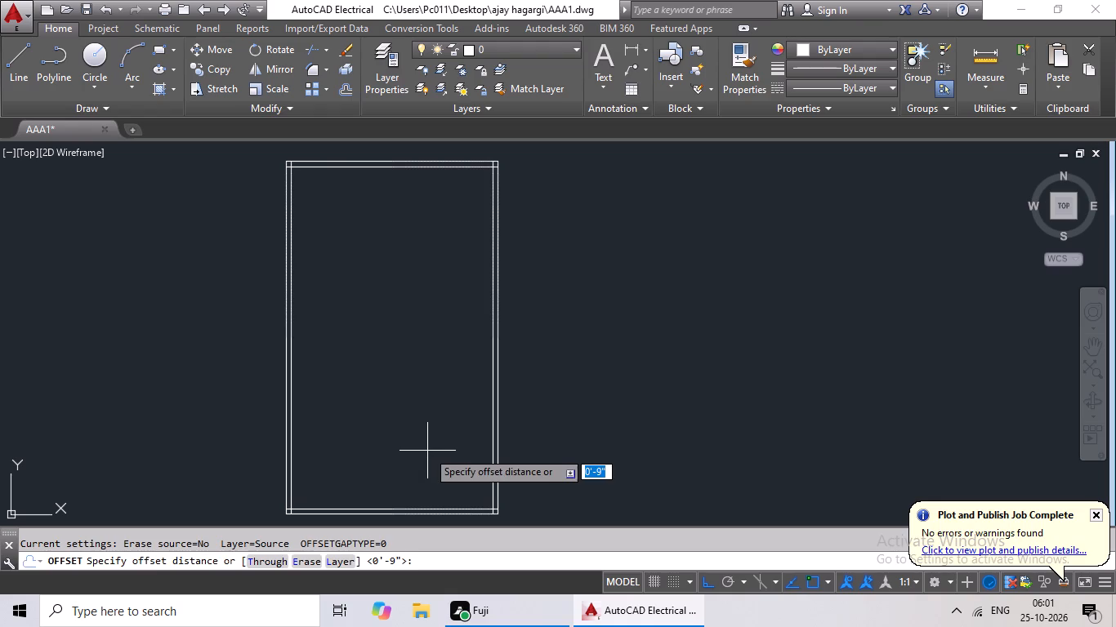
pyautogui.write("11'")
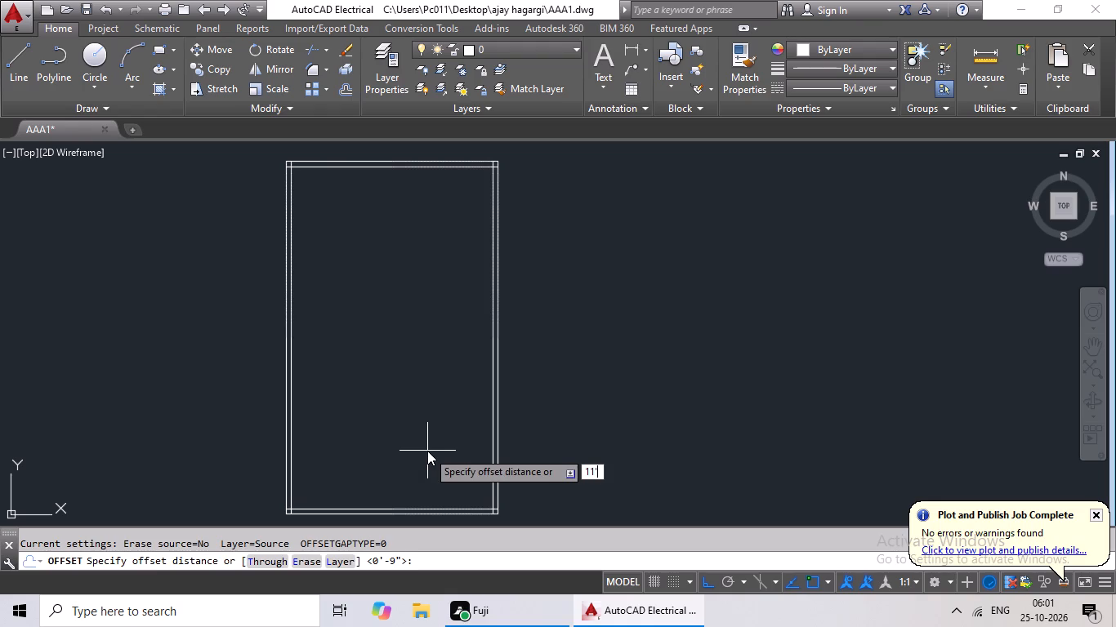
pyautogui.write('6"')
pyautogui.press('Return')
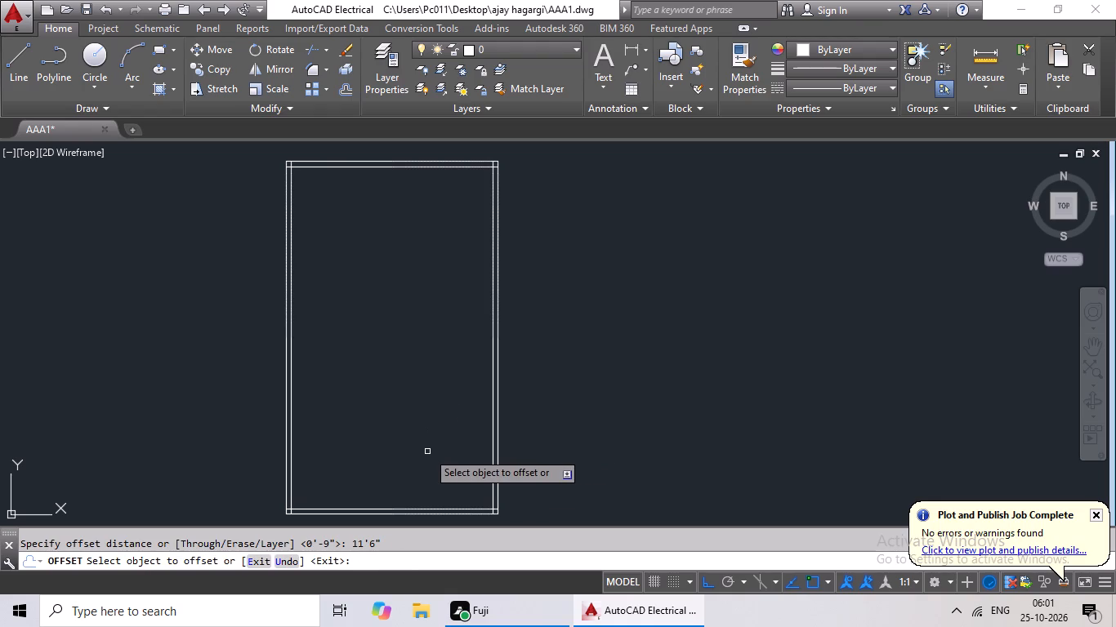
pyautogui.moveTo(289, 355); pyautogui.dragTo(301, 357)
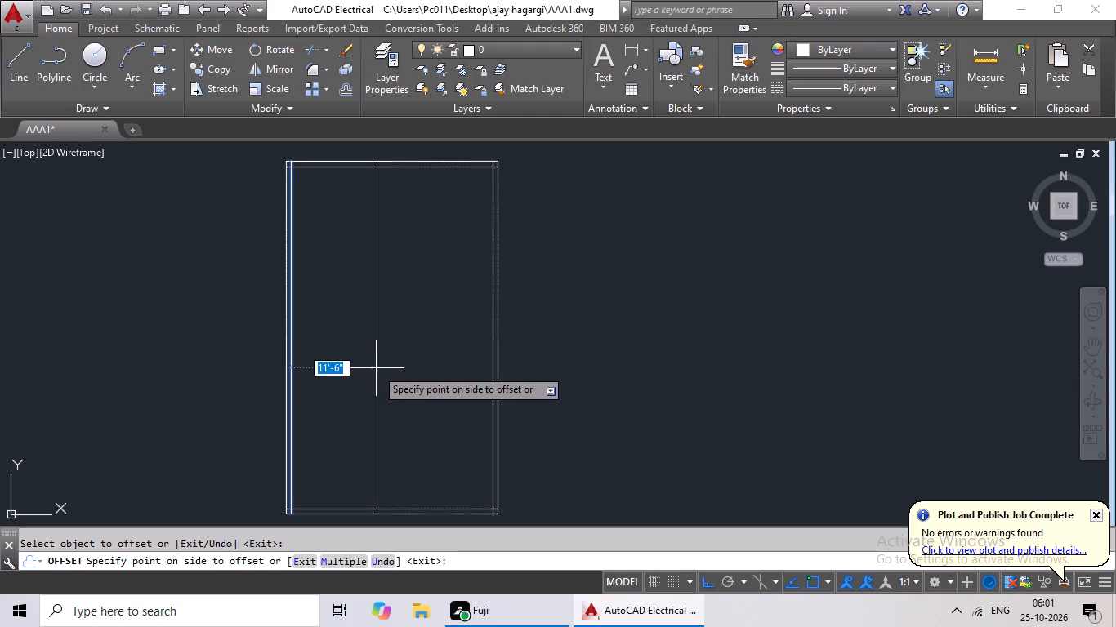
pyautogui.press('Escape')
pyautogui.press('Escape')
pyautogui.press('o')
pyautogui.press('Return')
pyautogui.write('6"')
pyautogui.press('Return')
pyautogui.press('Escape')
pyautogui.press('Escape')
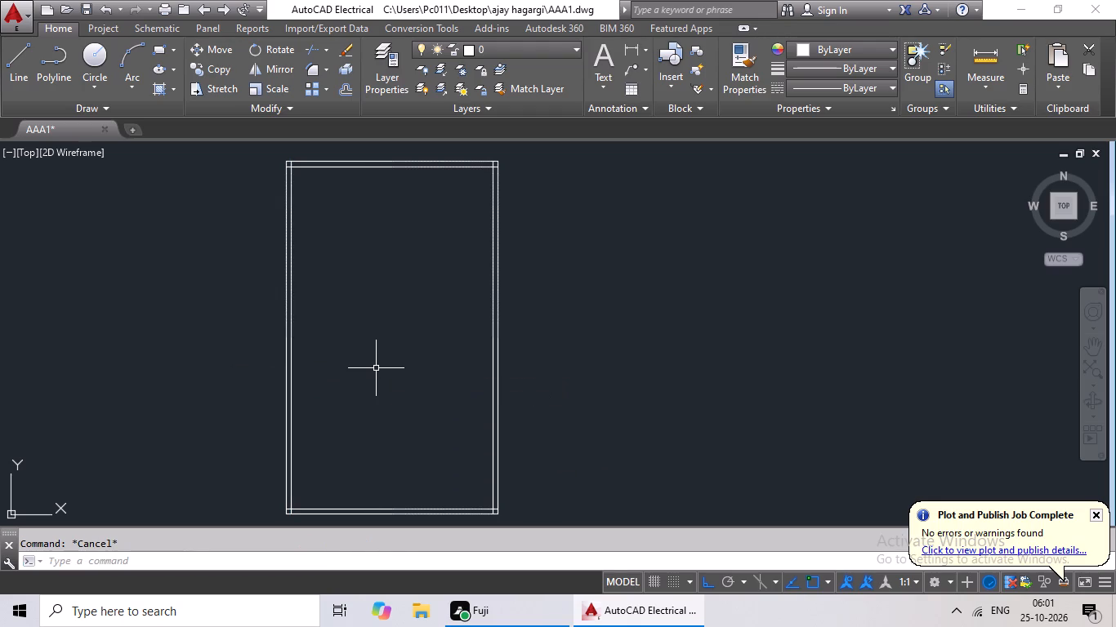
# Offset the inner line of the plan's left wall 11'6" inward to place the first vertical partition line.
pyautogui.press('o')
pyautogui.press('Return')
pyautogui.write("11';")
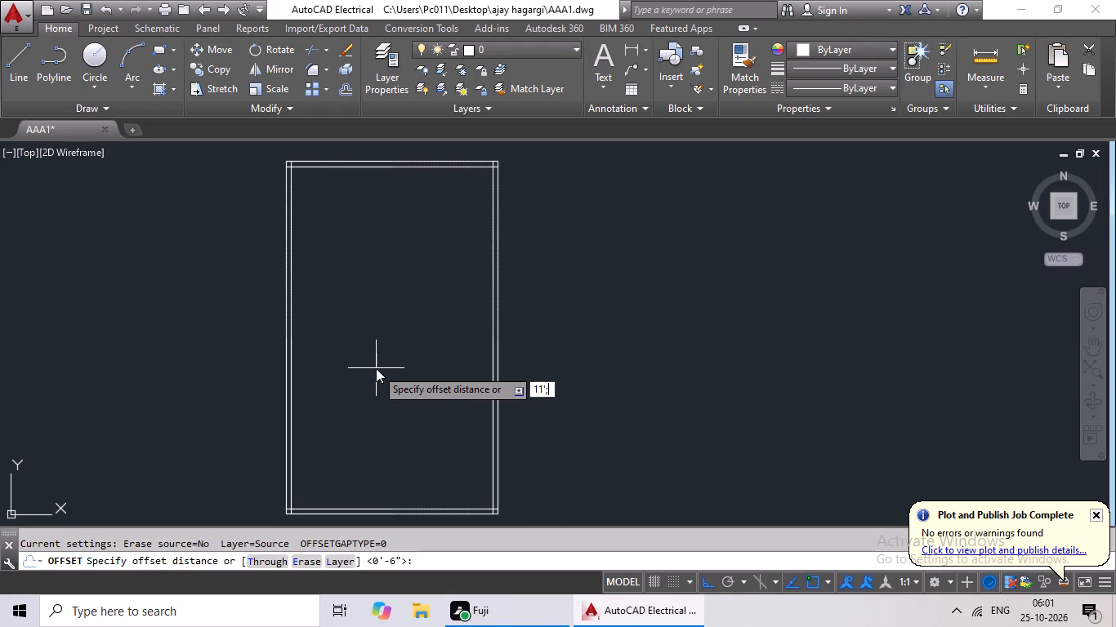
pyautogui.press('BackSpace')
pyautogui.write('6"')
pyautogui.press('Return')
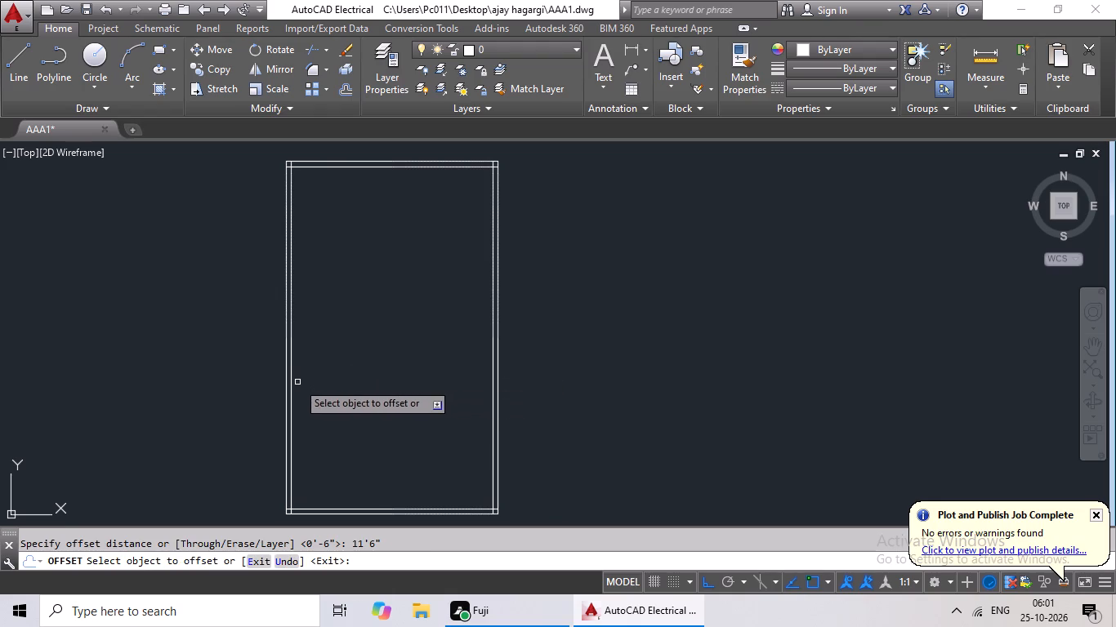
pyautogui.click(289, 388)
pyautogui.click(378, 386)
pyautogui.press('Escape')
pyautogui.press('Escape')
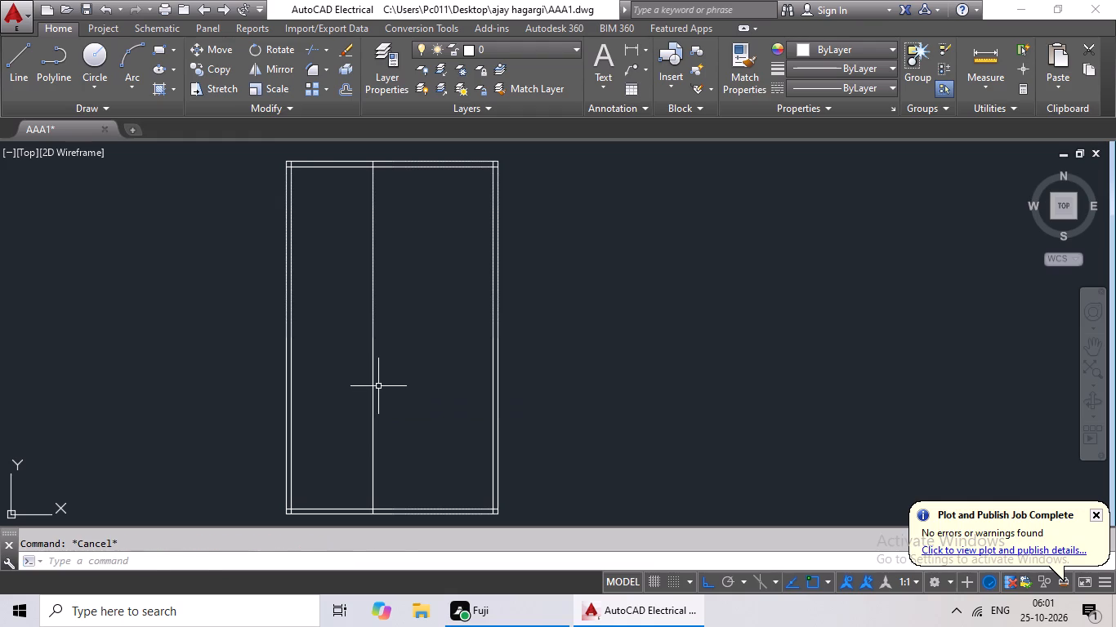
# Offset the new vertical partition line 6" to the right to give the first partition its thickness.
pyautogui.press('o')
pyautogui.press('Return')
pyautogui.press('6')
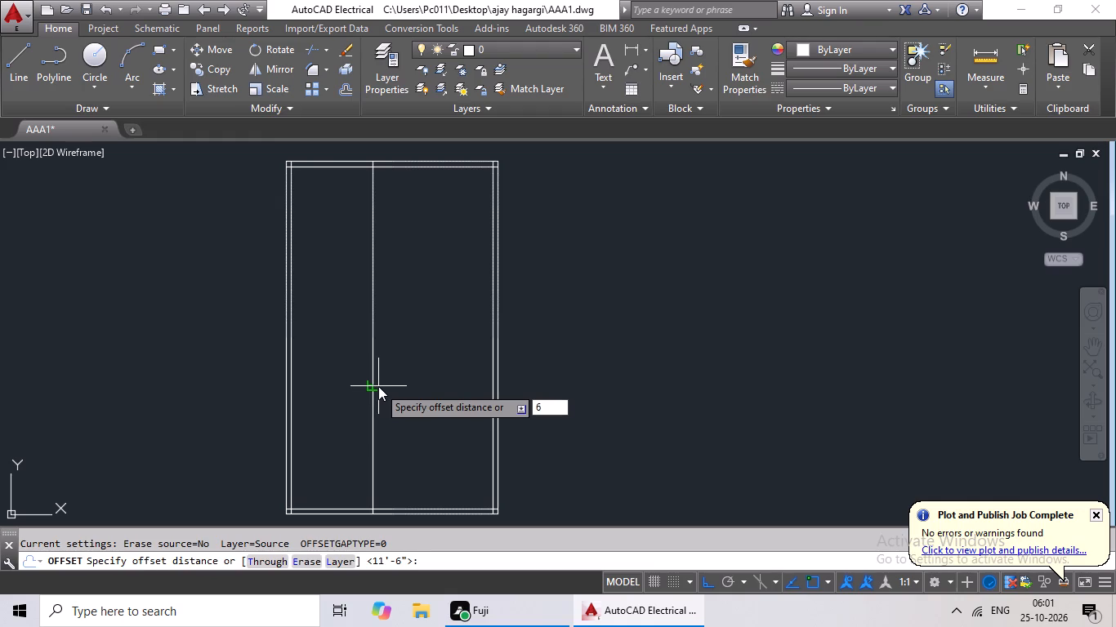
pyautogui.hotkey('shift', '"')
pyautogui.press('Return')
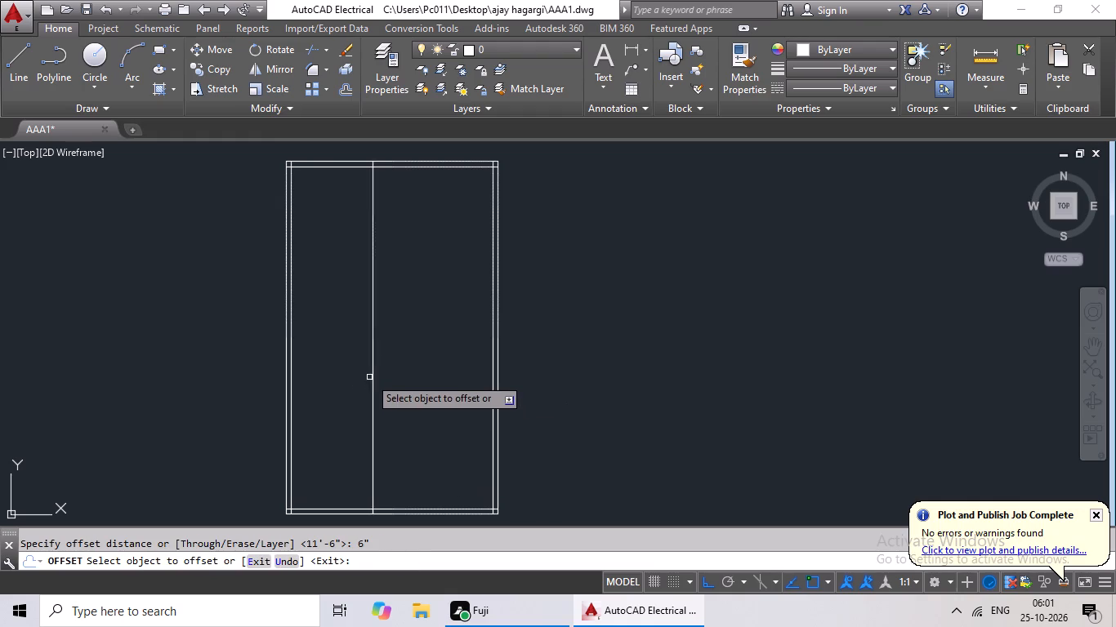
pyautogui.click(373, 368)
pyautogui.click(420, 358)
pyautogui.press('Escape')
pyautogui.press('Escape')
# Offset the right face of the first vertical partition 5'2" to the right.
pyautogui.press('o')
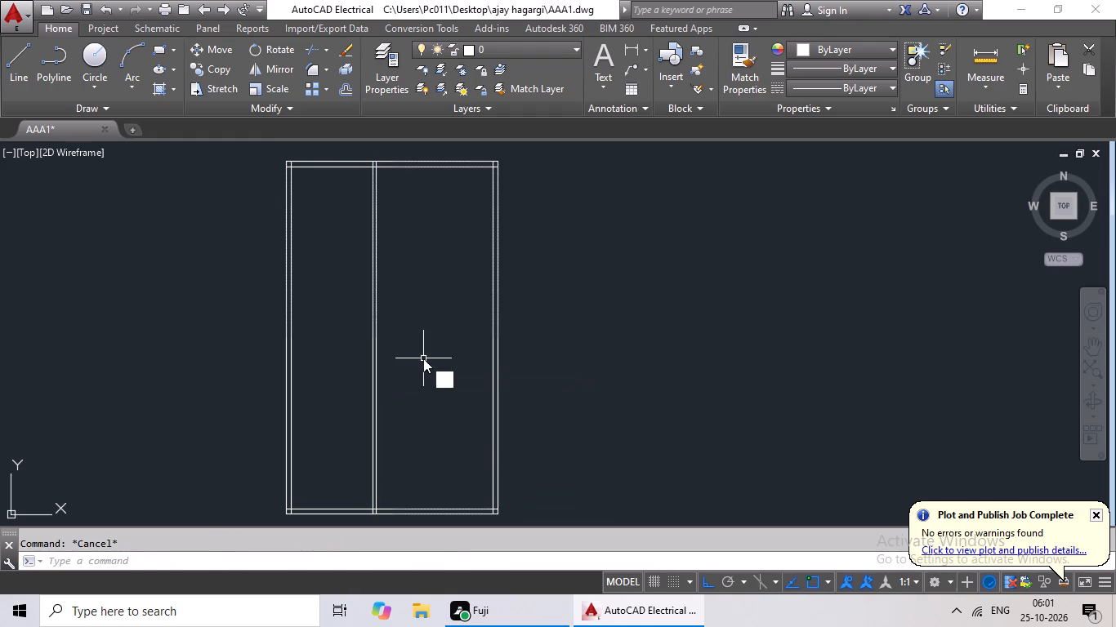
pyautogui.press('Return')
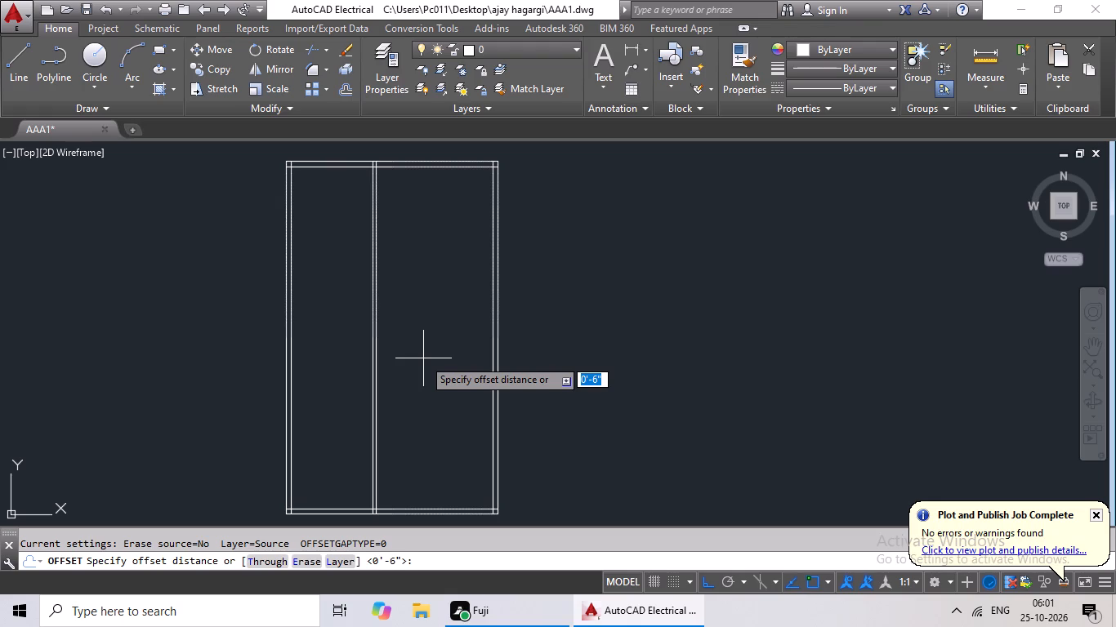
pyautogui.write('5\'2"')
pyautogui.press('Return')
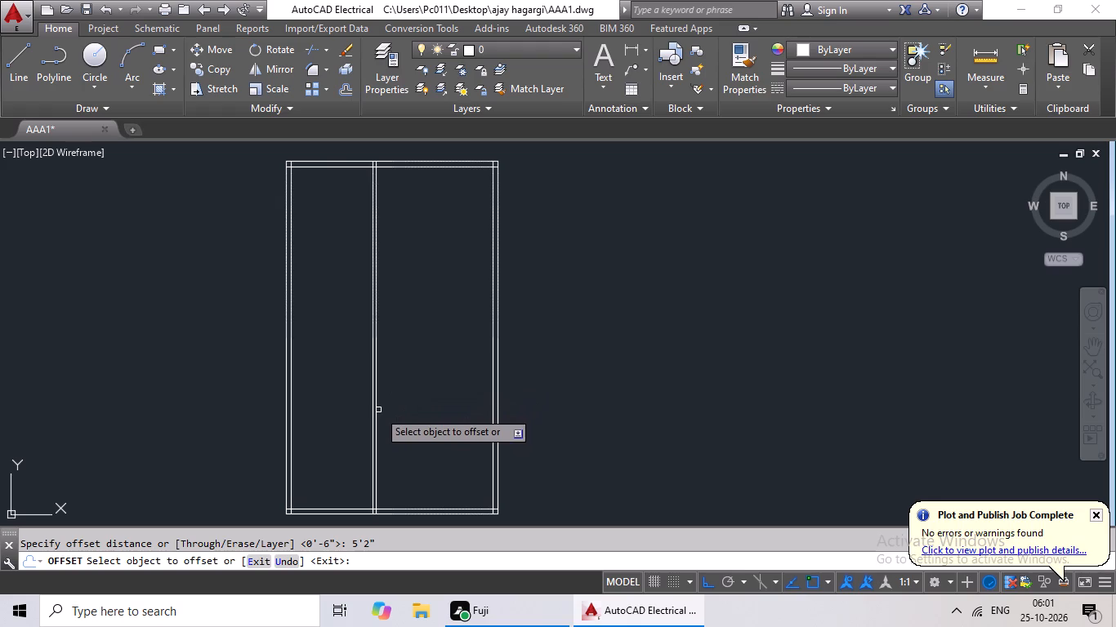
pyautogui.moveTo(375, 416); pyautogui.dragTo(399, 418)
pyautogui.click(459, 417)
pyautogui.press('Escape')
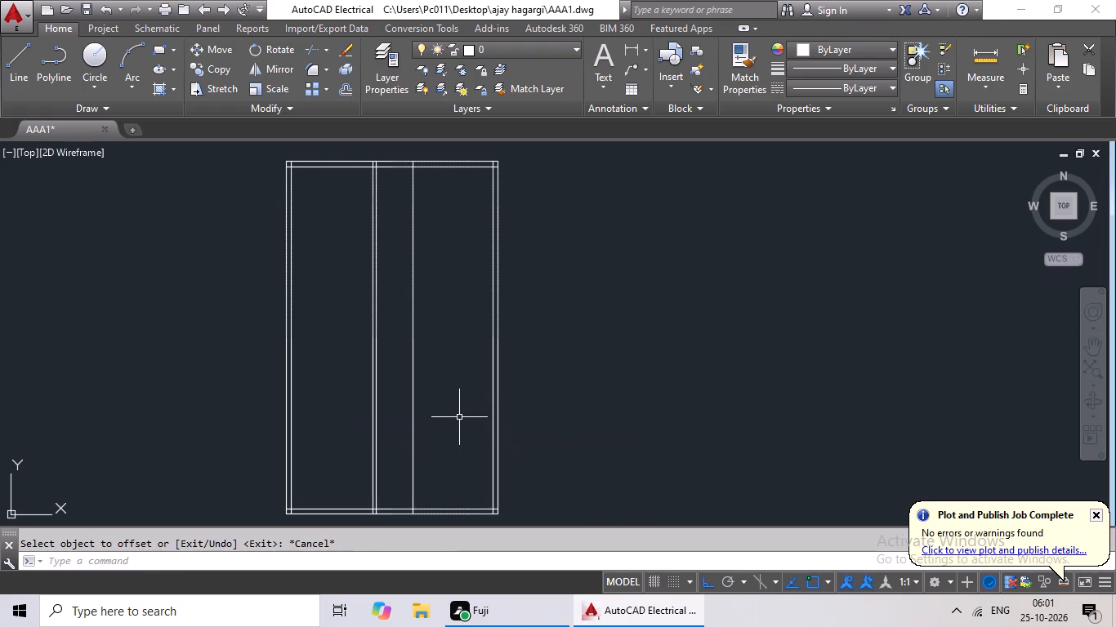
# Offset the newest vertical line 6" to the right to form the second vertical partition.
pyautogui.press('o')
pyautogui.press('Return')
pyautogui.write('6"')
pyautogui.press('Return')
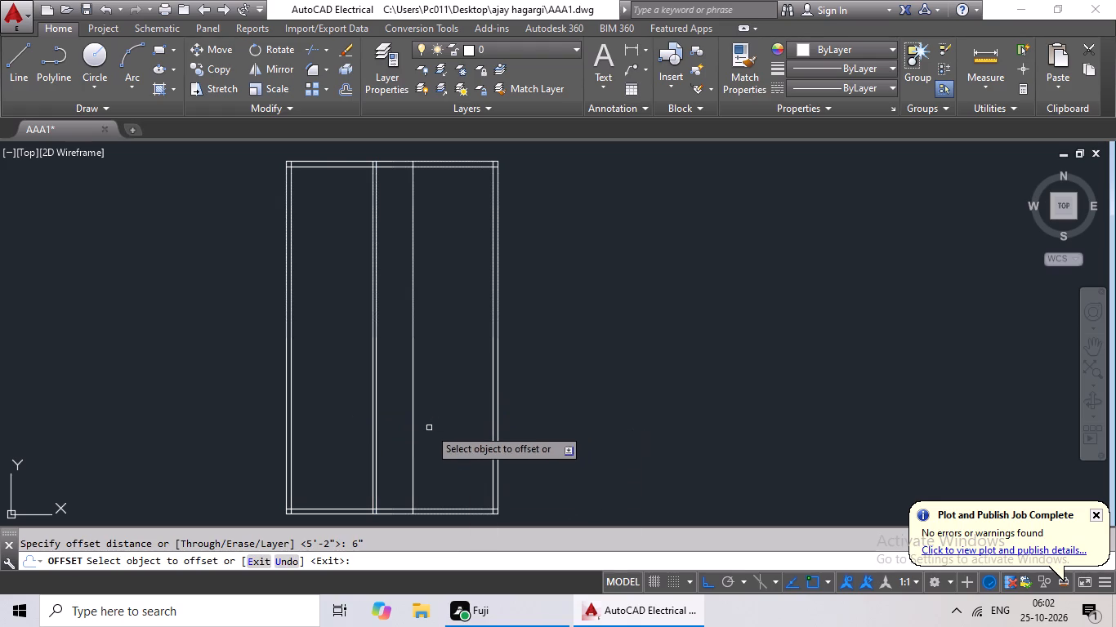
pyautogui.moveTo(412, 441); pyautogui.dragTo(432, 440)
pyautogui.click(463, 425)
pyautogui.press('Escape')
pyautogui.press('Escape')
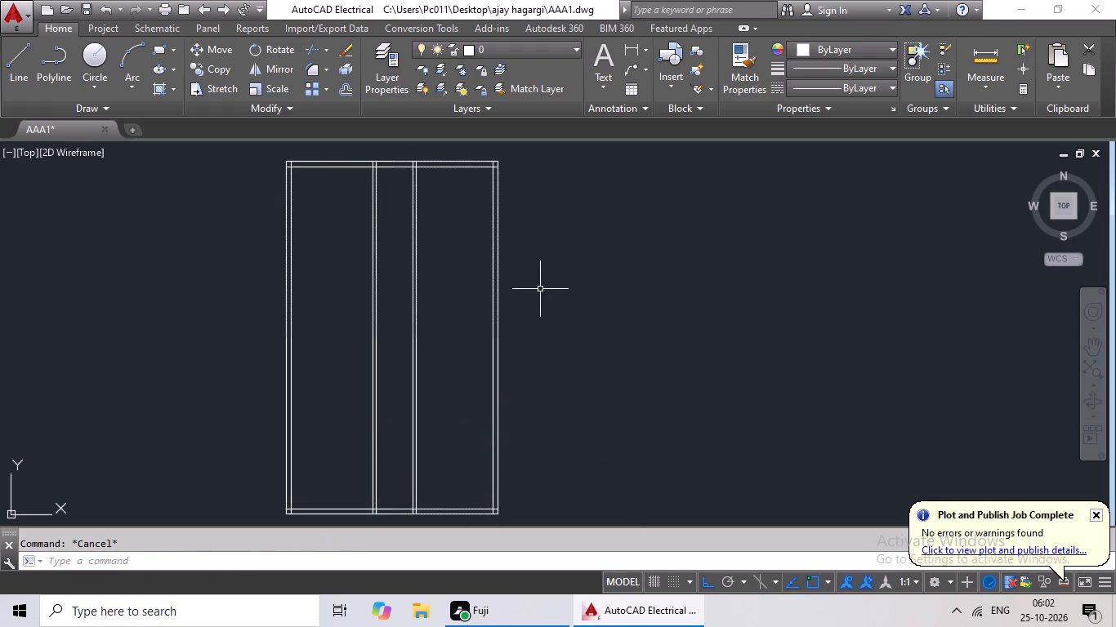
# Measure the clear width between the second vertical partition and the right outer wall using a linear dimension, without placing it.
pyautogui.click(626, 43)
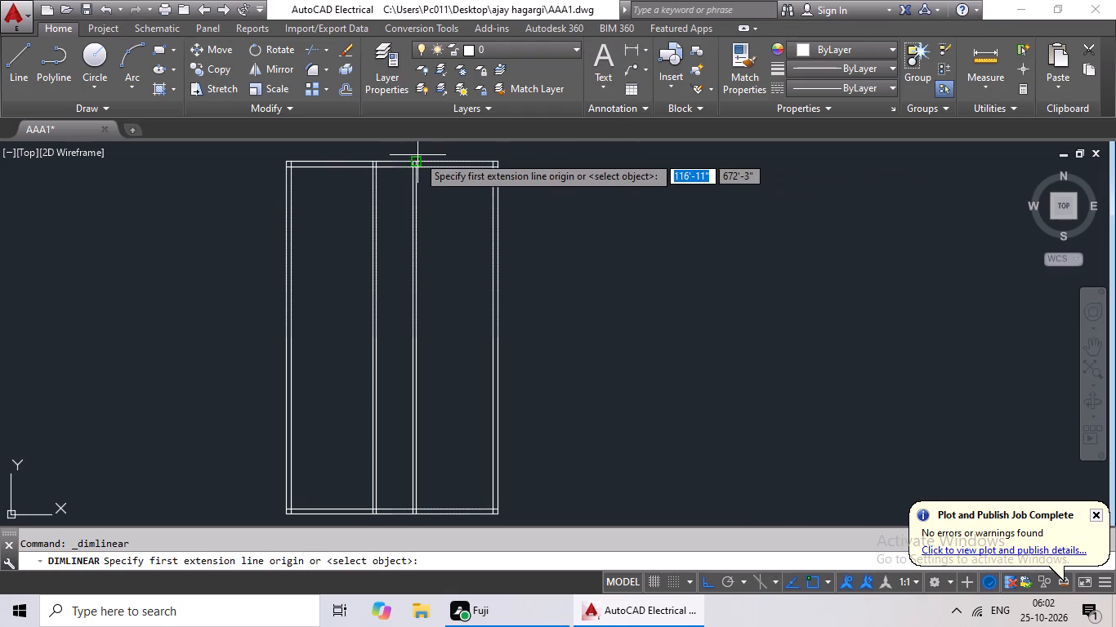
pyautogui.scroll(3, 416, 169)
pyautogui.click(413, 156)
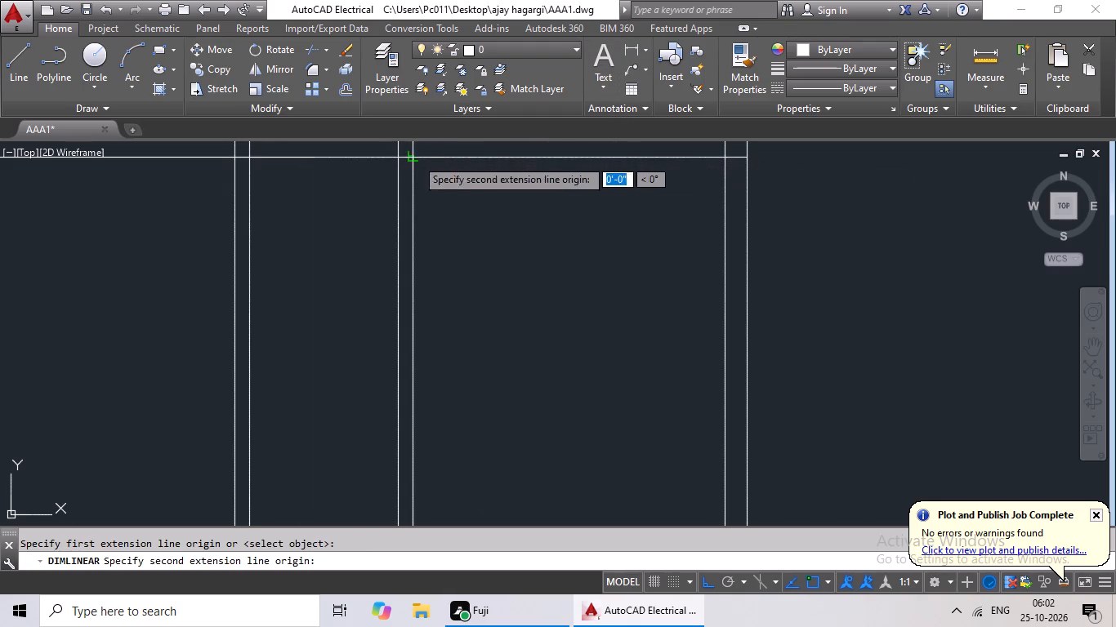
pyautogui.moveTo(552, 171); pyautogui.dragTo(314, 291, button='middle')
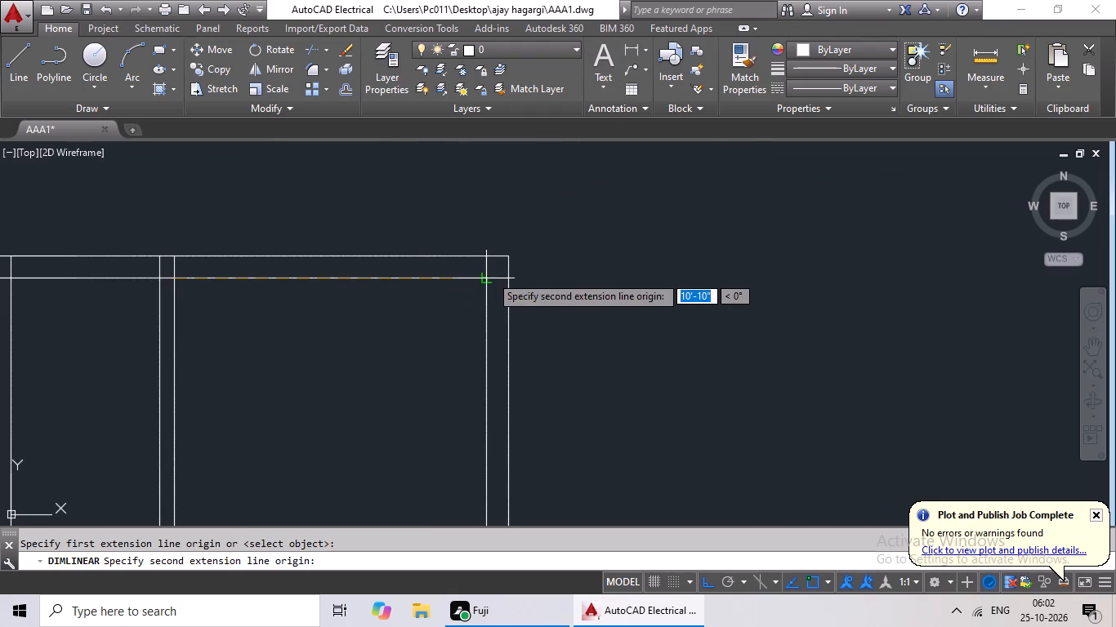
pyautogui.click(490, 274)
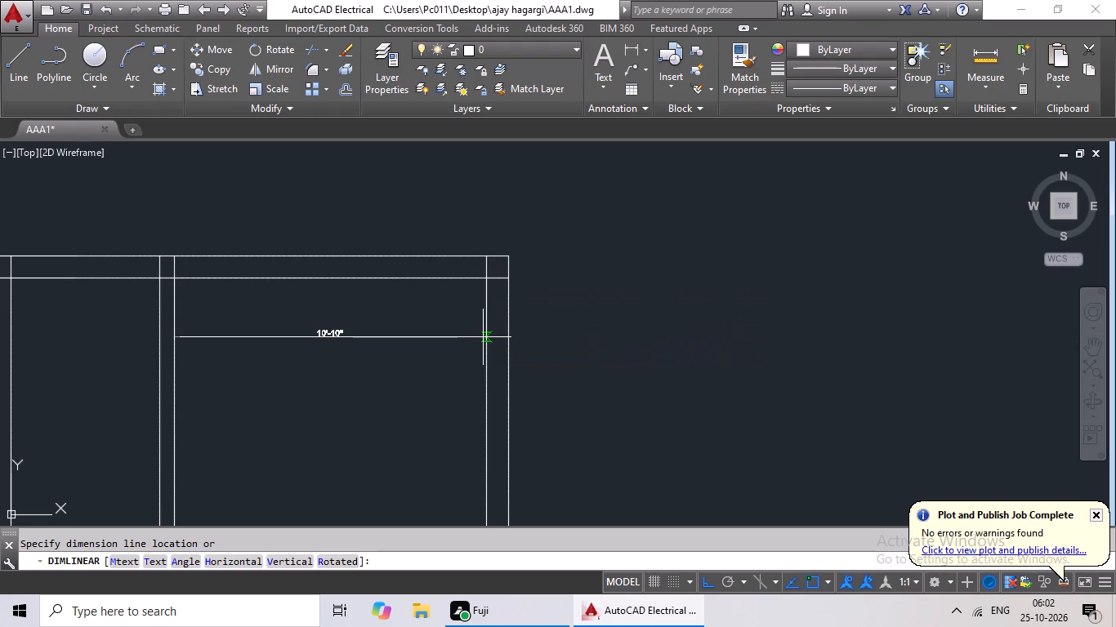
pyautogui.scroll(-2, 489, 336)
pyautogui.moveTo(476, 341); pyautogui.dragTo(484, 288, button='middle')
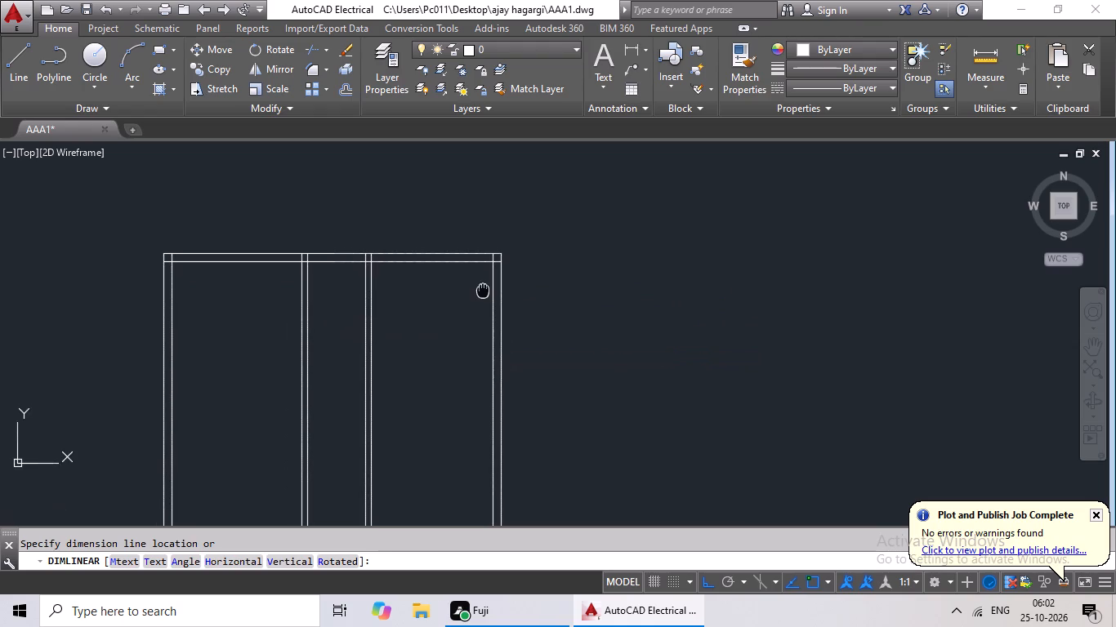
pyautogui.moveTo(484, 288); pyautogui.dragTo(484, 287, button='middle')
pyautogui.press('Escape')
pyautogui.press('Escape')
pyautogui.press('Escape')
pyautogui.press('Escape')
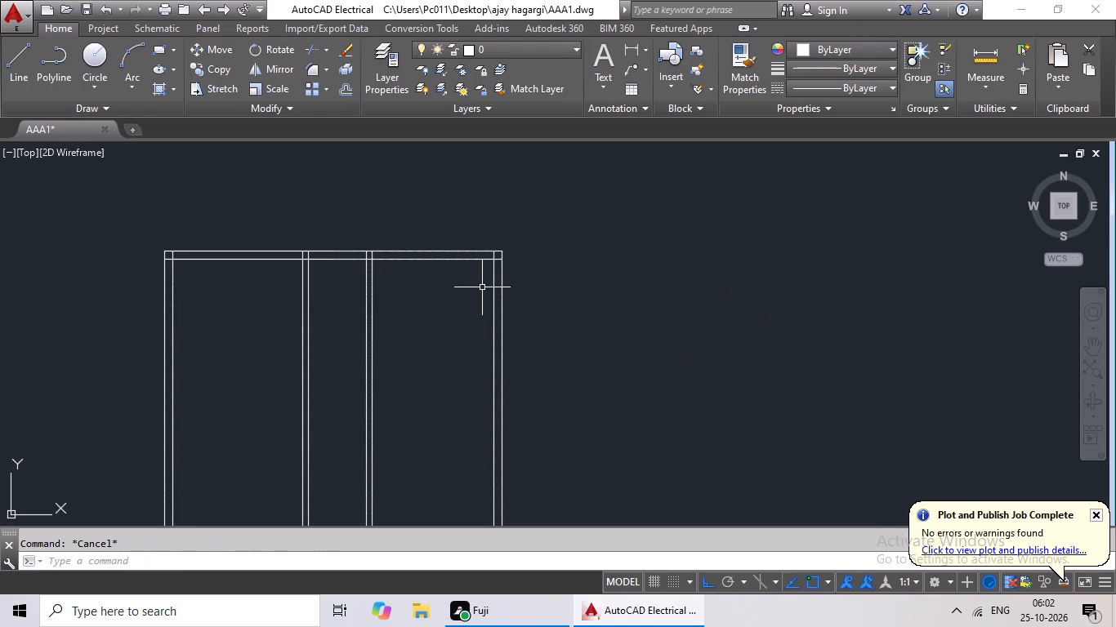
pyautogui.press('Escape')
# Offset the inner line of the plan's top wall 10' downward to place a horizontal partition line.
pyautogui.press('o')
pyautogui.press('Return')
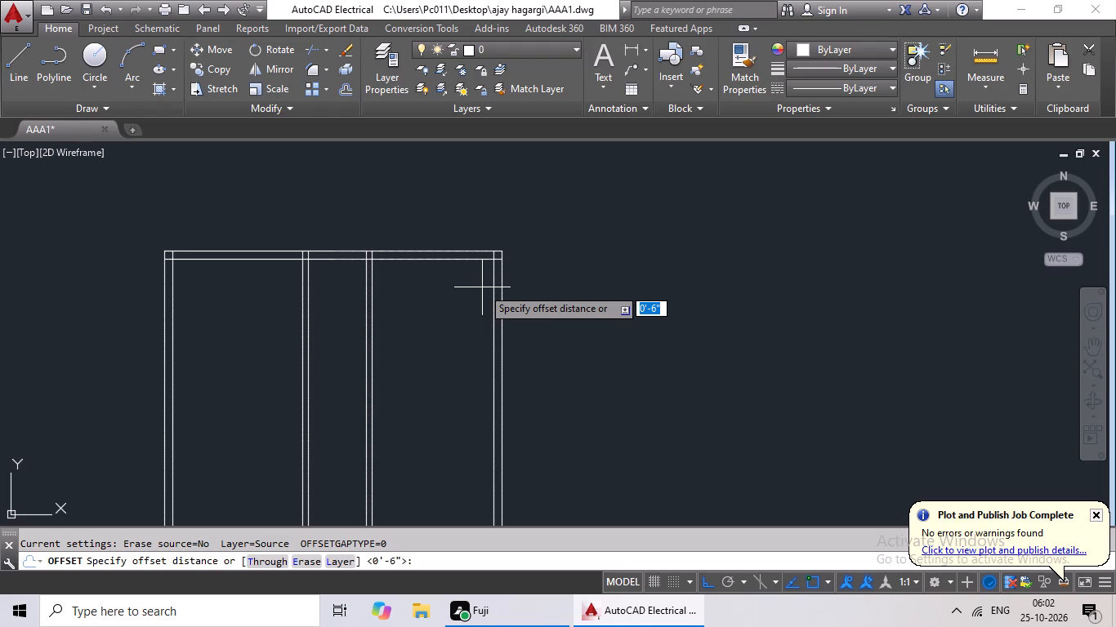
pyautogui.write("10'")
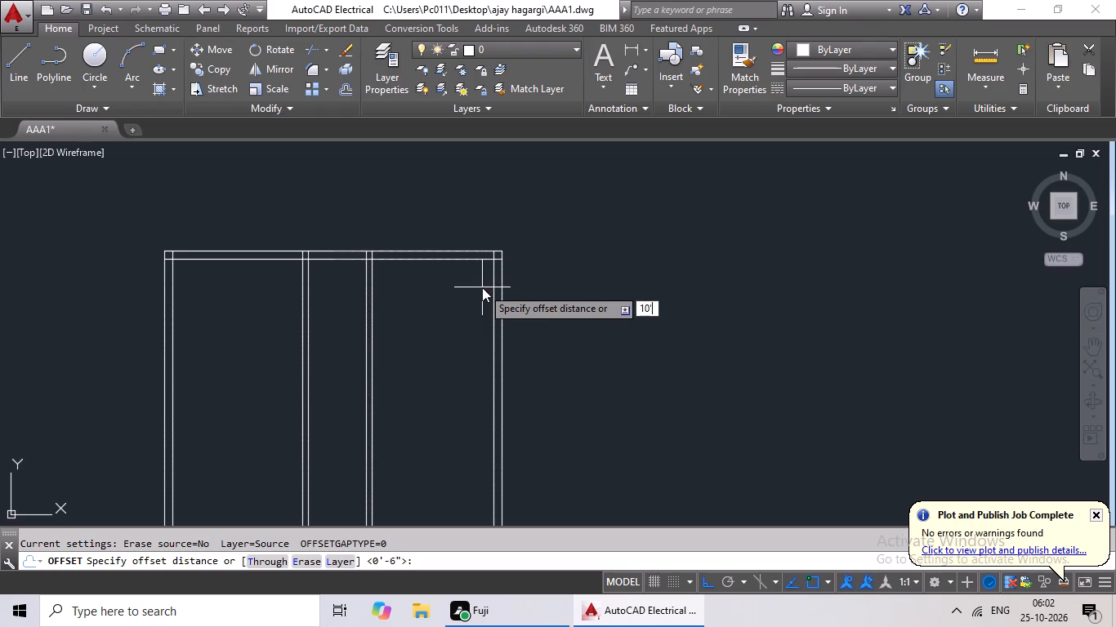
pyautogui.press('Return')
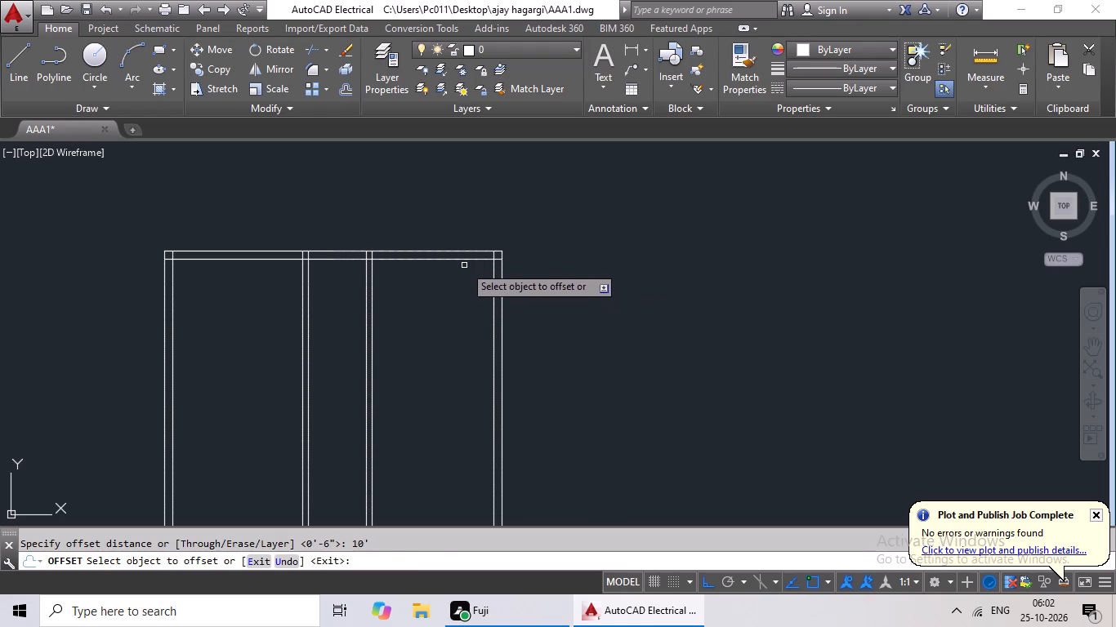
pyautogui.moveTo(468, 260); pyautogui.dragTo(466, 275)
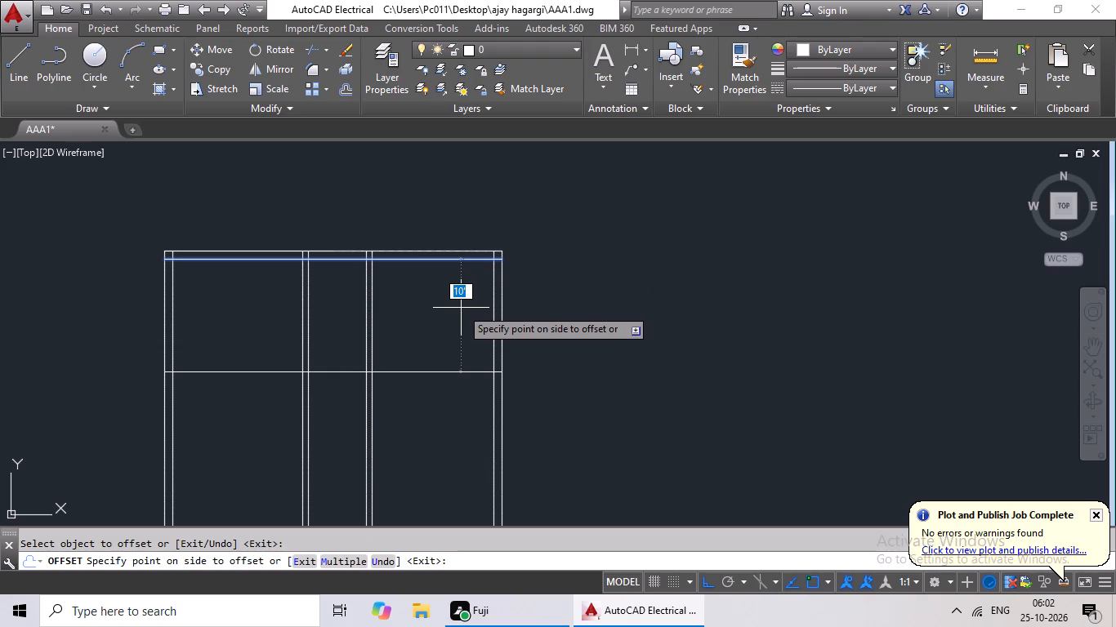
pyautogui.click(461, 308)
pyautogui.press('Escape')
pyautogui.press('Escape')
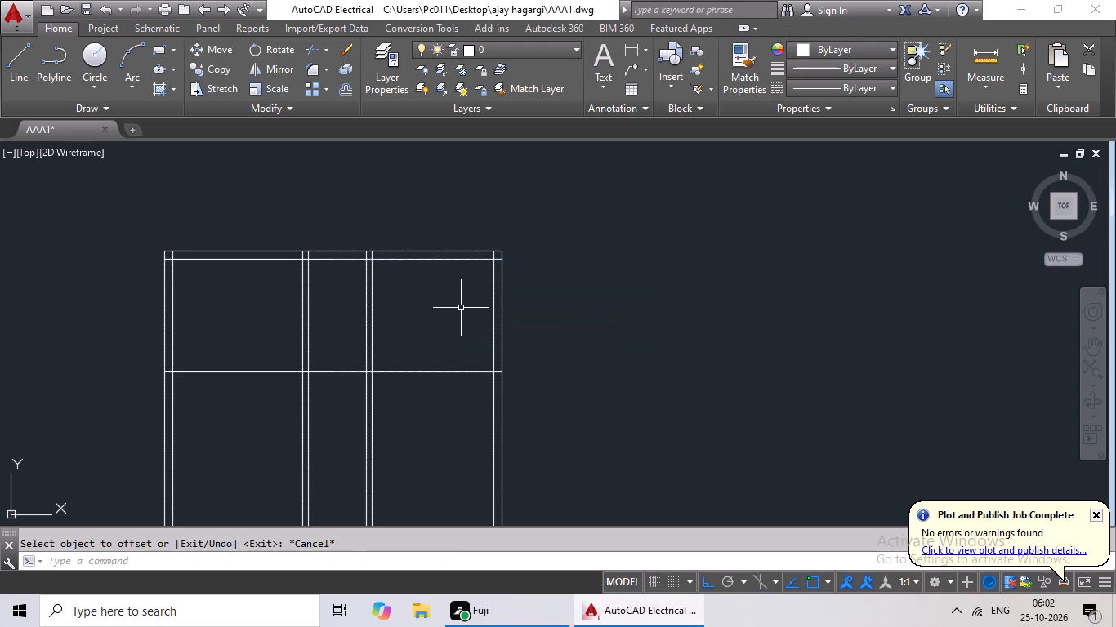
# Offset the new horizontal line 6" downward to form the horizontal partition wall.
pyautogui.press('o')
pyautogui.press('Return')
pyautogui.write('6"')
pyautogui.press('Return')
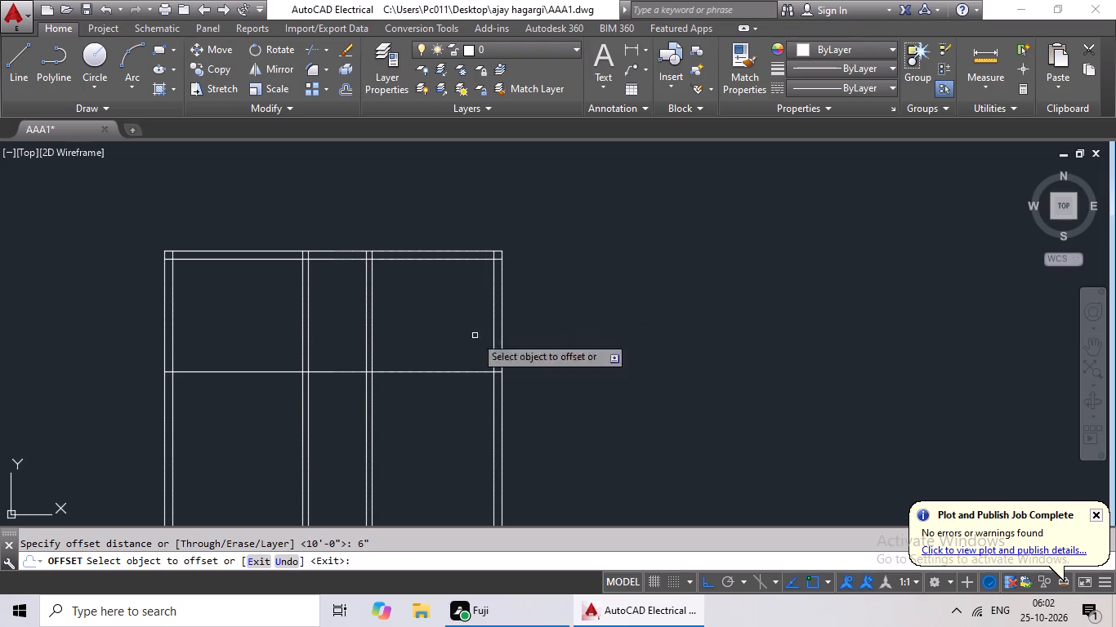
pyautogui.moveTo(485, 370); pyautogui.dragTo(481, 380)
pyautogui.click(463, 429)
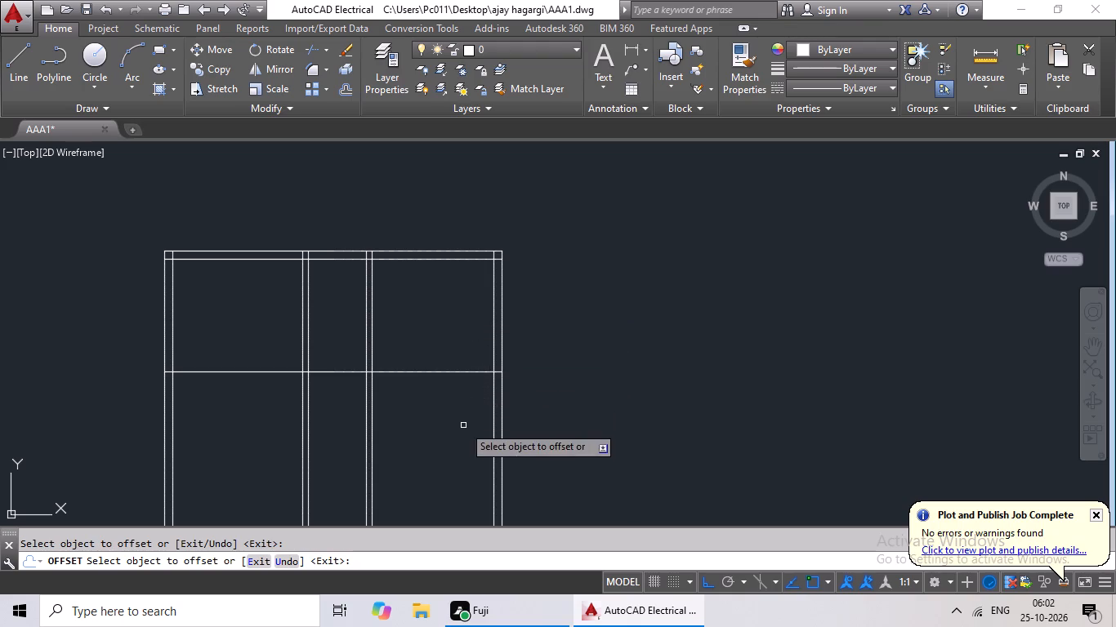
pyautogui.moveTo(479, 372); pyautogui.dragTo(471, 390)
pyautogui.click(462, 409)
pyautogui.press('Escape')
pyautogui.press('Escape')
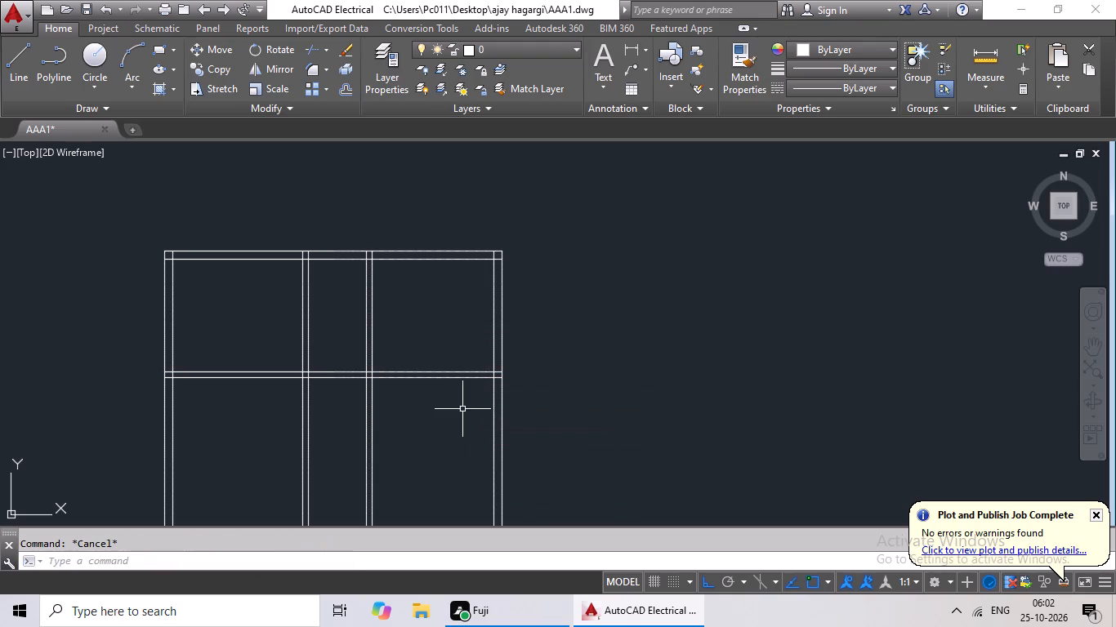
# Offset the inner line of the plan's top wall 3'6" downward to add another horizontal partition line.
pyautogui.press('o')
pyautogui.press('Return')
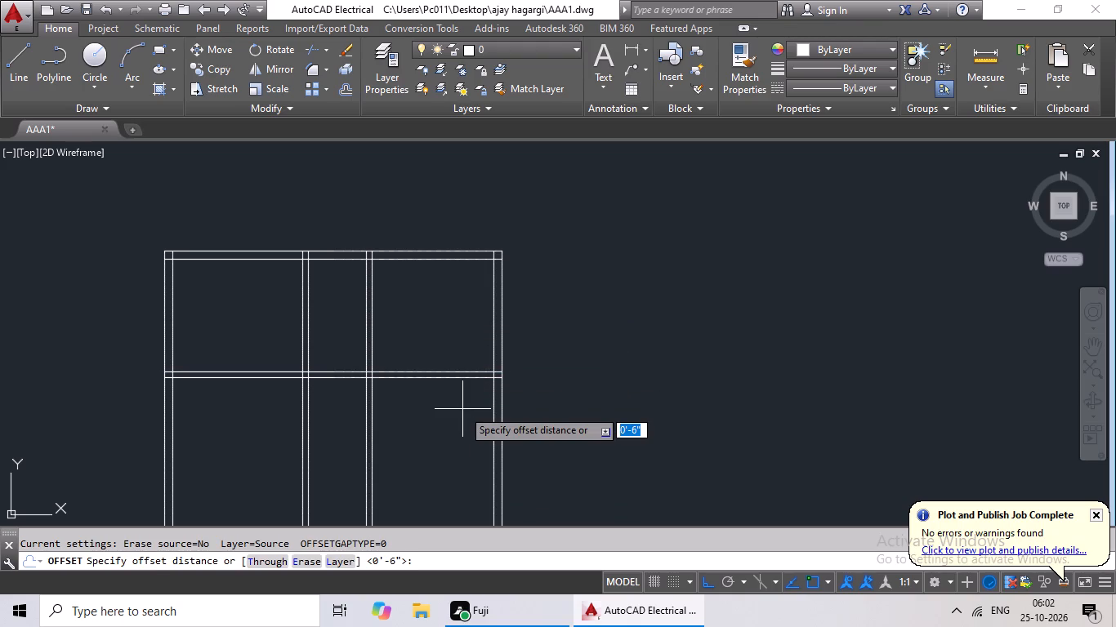
pyautogui.press('3')
pyautogui.write('\'6"')
pyautogui.press('Return')
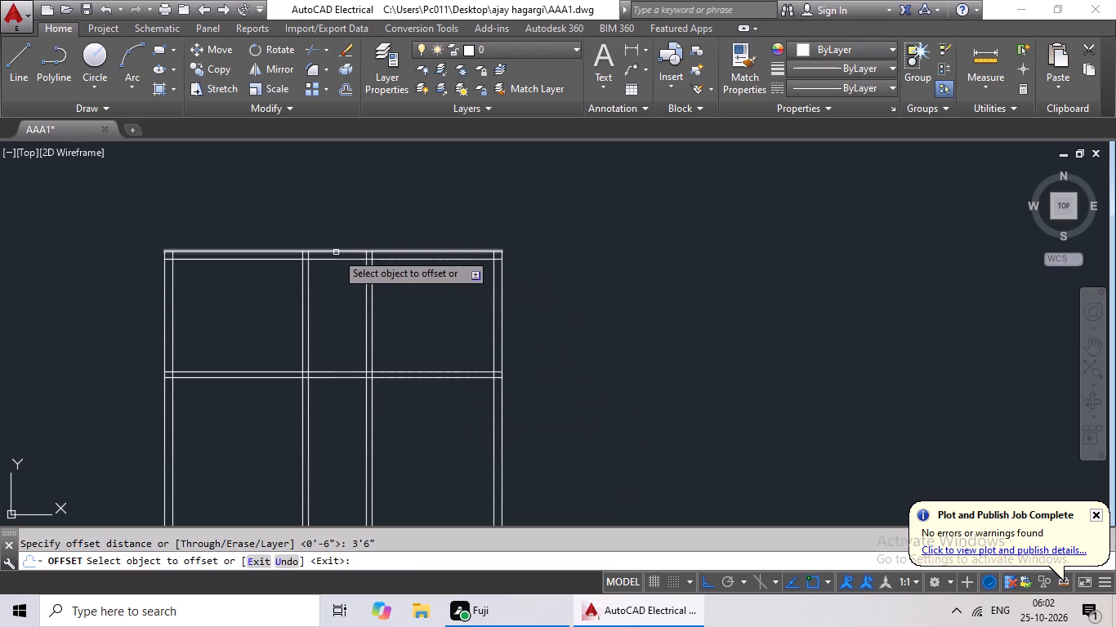
pyautogui.moveTo(331, 261); pyautogui.dragTo(331, 269)
pyautogui.click(333, 297)
pyautogui.press('Escape')
pyautogui.press('Escape')
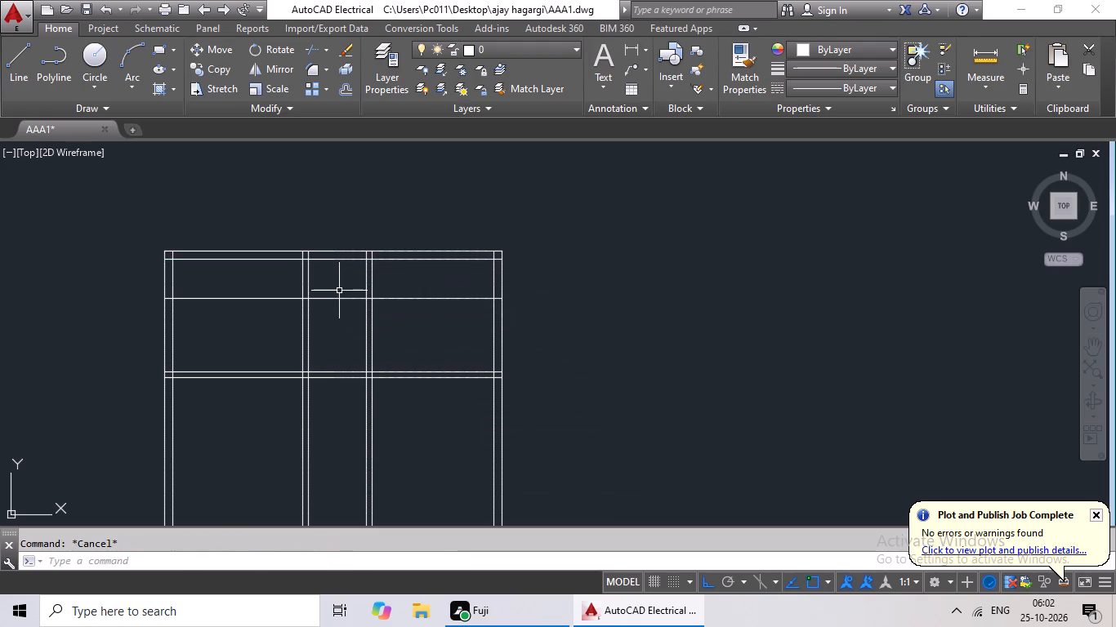
# Offset the 3'6" horizontal partition line 6" downward to form the second horizontal partition wall.
pyautogui.press('o')
pyautogui.press('Return')
pyautogui.write('6"')
pyautogui.press('Return')
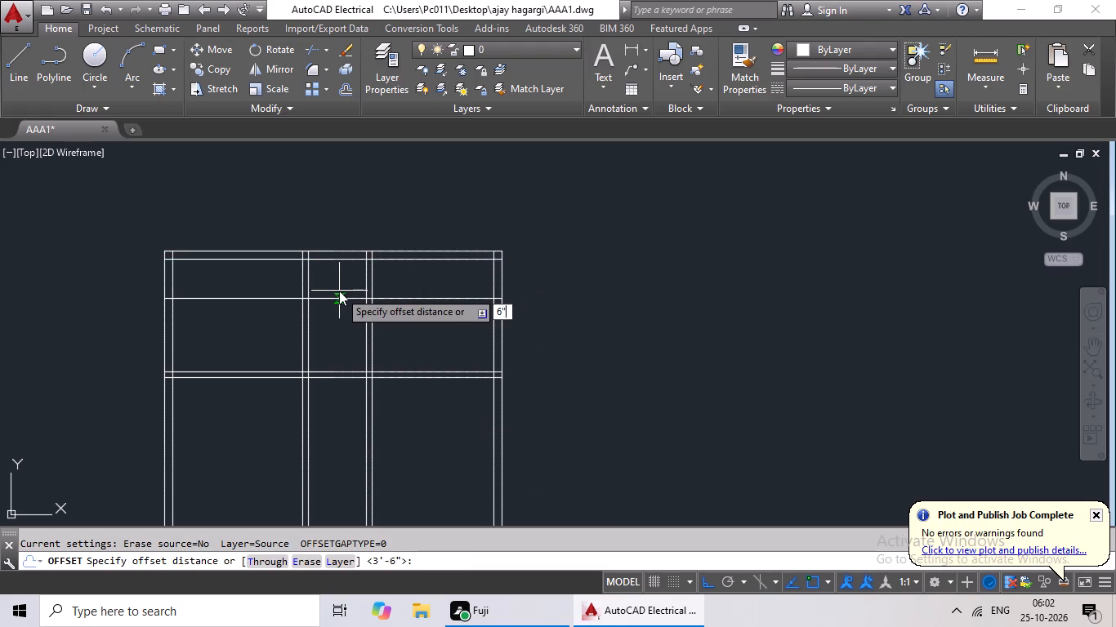
pyautogui.click(349, 297)
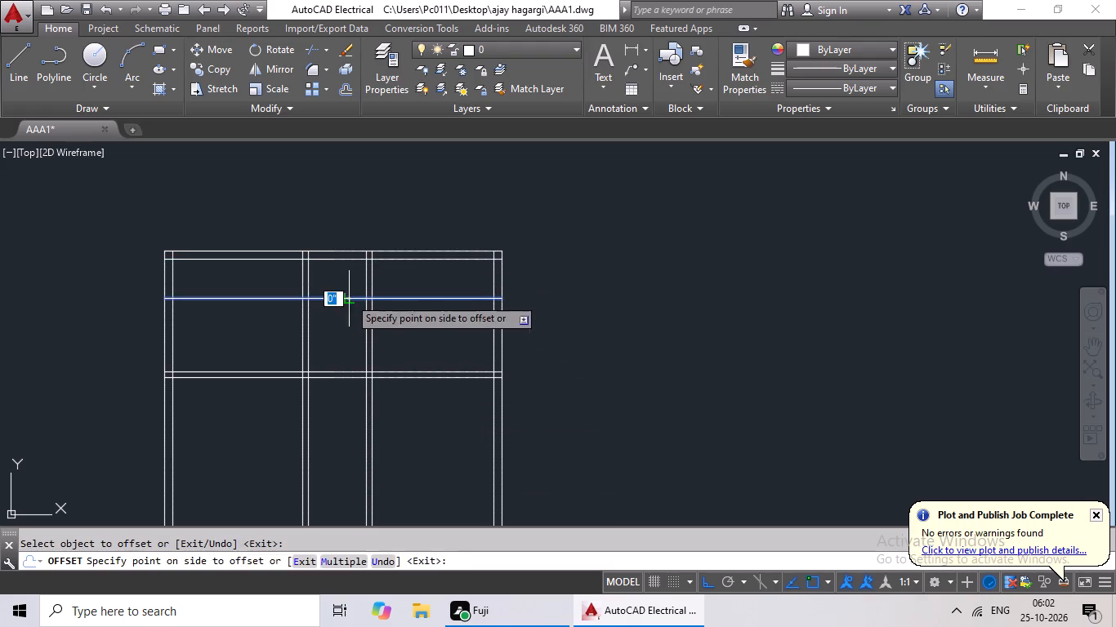
pyautogui.click(339, 326)
pyautogui.press('Escape')
pyautogui.press('Escape')
# Trim the upper horizontal partition's lines out of the right and left rooms, keeping the stretch between the two vertical partitions.
pyautogui.write('tr')
pyautogui.press('space')
pyautogui.press('space')
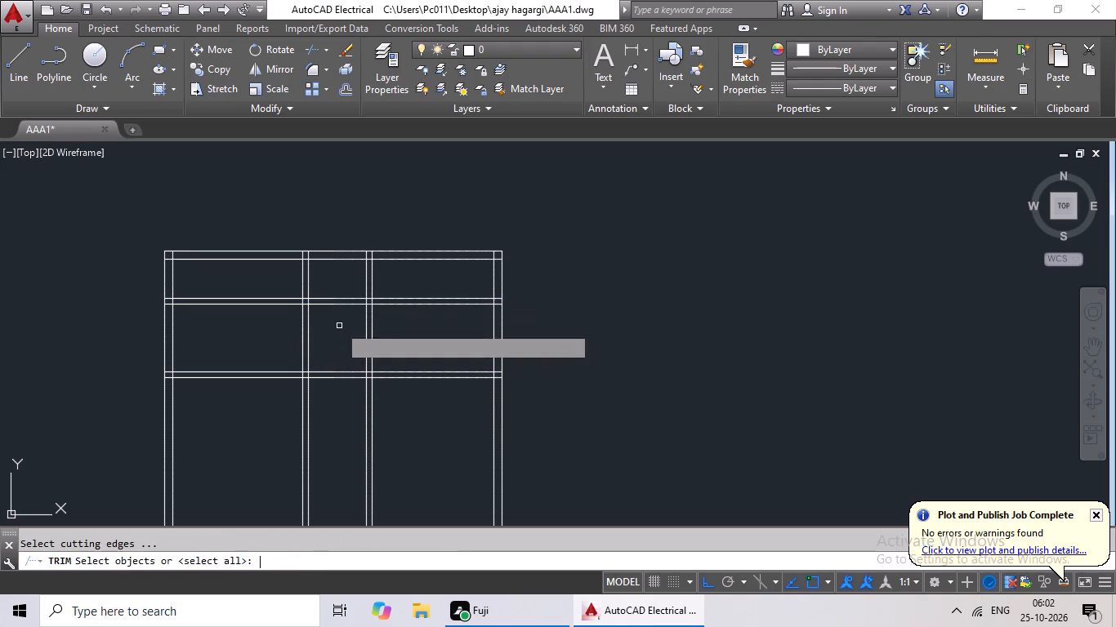
pyautogui.scroll(3, 410, 318)
pyautogui.moveTo(544, 219); pyautogui.dragTo(449, 333)
pyautogui.click(449, 333)
pyautogui.scroll(-3, 466, 339)
pyautogui.moveTo(300, 297); pyautogui.dragTo(254, 360)
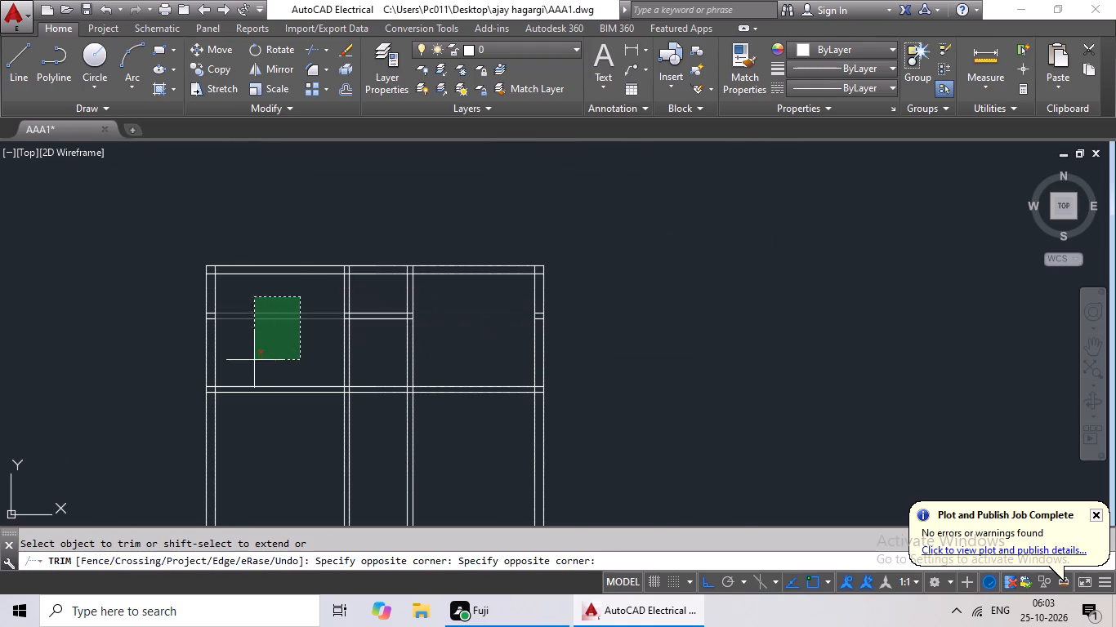
pyautogui.moveTo(254, 360); pyautogui.dragTo(252, 364)
pyautogui.click(252, 364)
pyautogui.press('Escape')
pyautogui.press('Escape')
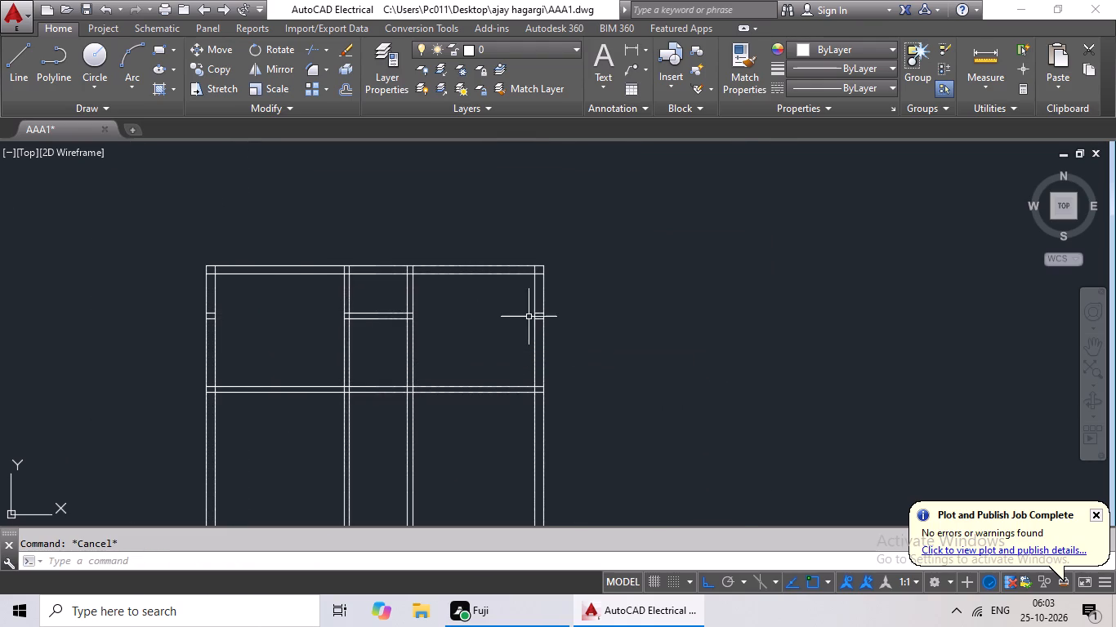
# Delete the leftover upper partition segments inside the right and left outer walls.
pyautogui.scroll(4, 531, 317)
pyautogui.moveTo(582, 269); pyautogui.dragTo(565, 355)
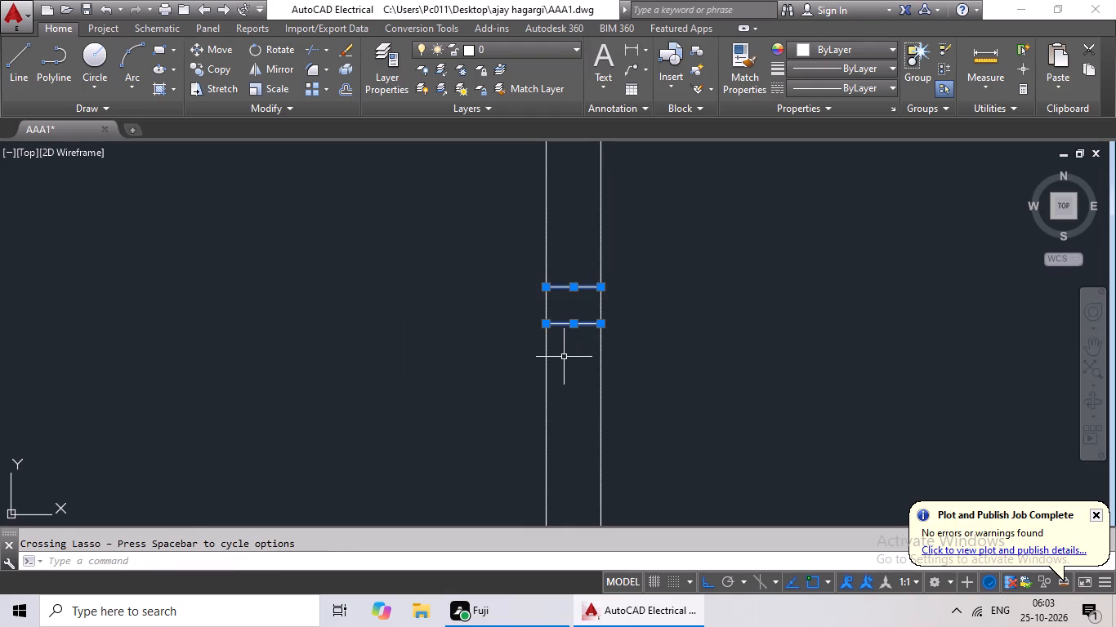
pyautogui.press('Delete')
pyautogui.scroll(-2, 565, 356)
pyautogui.moveTo(396, 328); pyautogui.dragTo(763, 304, button='middle')
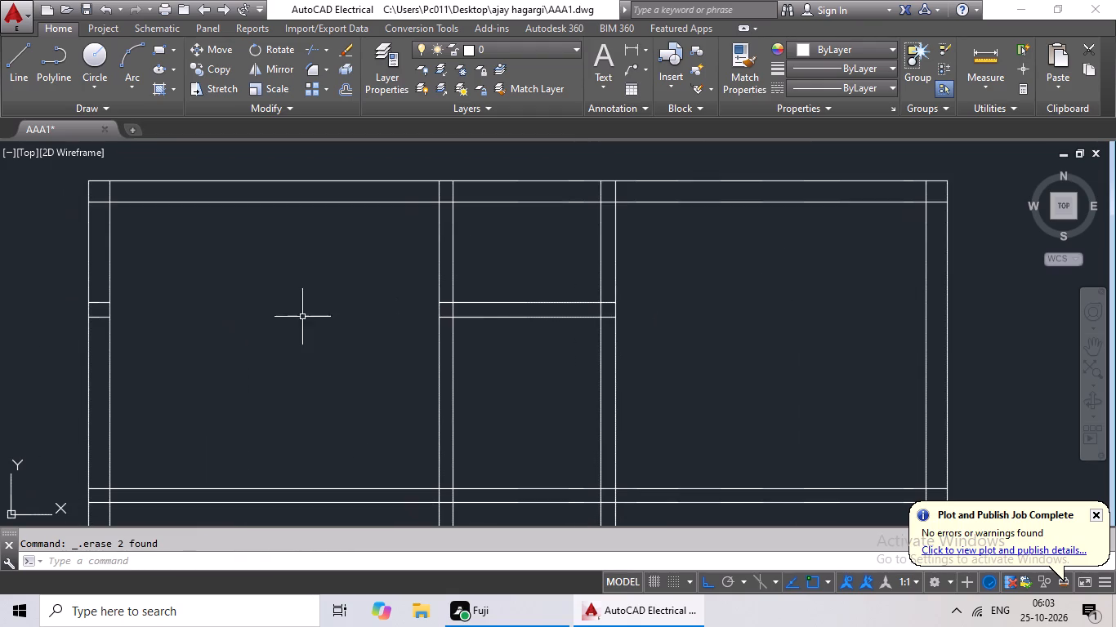
pyautogui.moveTo(263, 317); pyautogui.dragTo(468, 321, button='middle')
pyautogui.scroll(4, 322, 307)
pyautogui.moveTo(228, 286); pyautogui.dragTo(194, 462)
pyautogui.press('Delete')
pyautogui.scroll(-4, 254, 438)
pyautogui.moveTo(292, 425); pyautogui.dragTo(309, 305, button='middle')
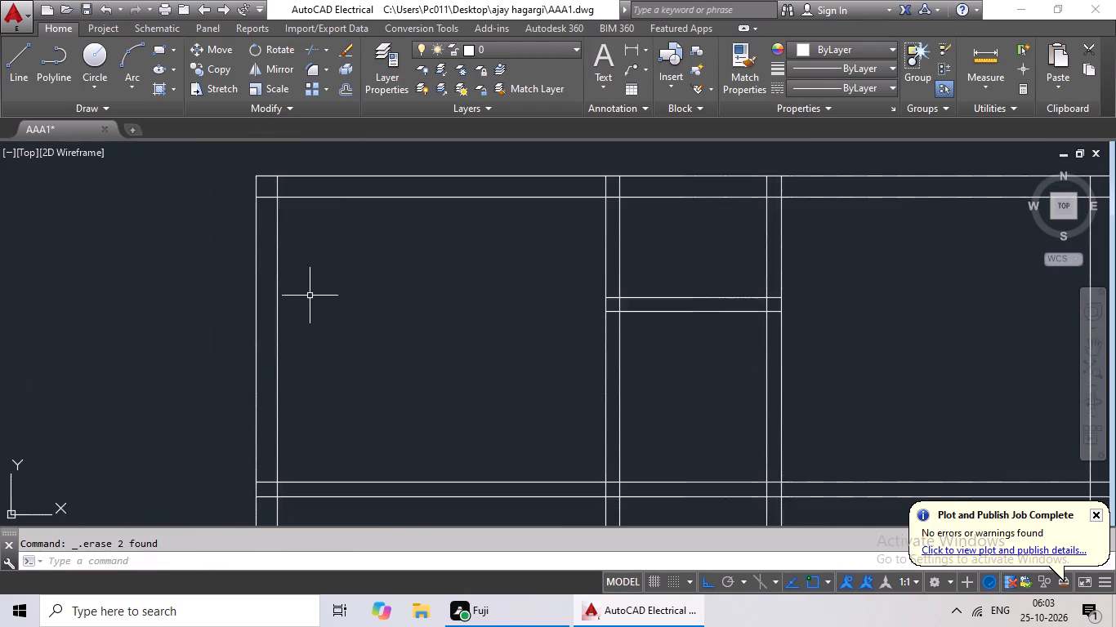
pyautogui.scroll(-2, 325, 327)
pyautogui.moveTo(330, 333); pyautogui.dragTo(199, 359, button='middle')
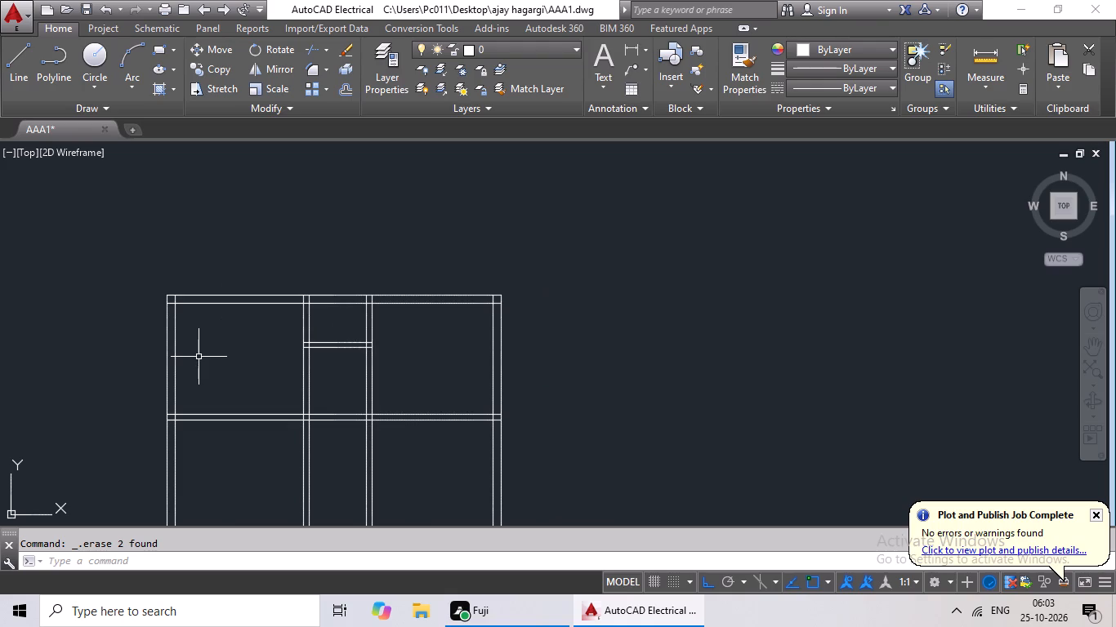
pyautogui.press('Escape')
pyautogui.press('Escape')
pyautogui.press('Escape')
# Offset the lower line of the short partition between the vertical partitions 4' downward.
pyautogui.press('o')
pyautogui.press('Return')
pyautogui.press('4')
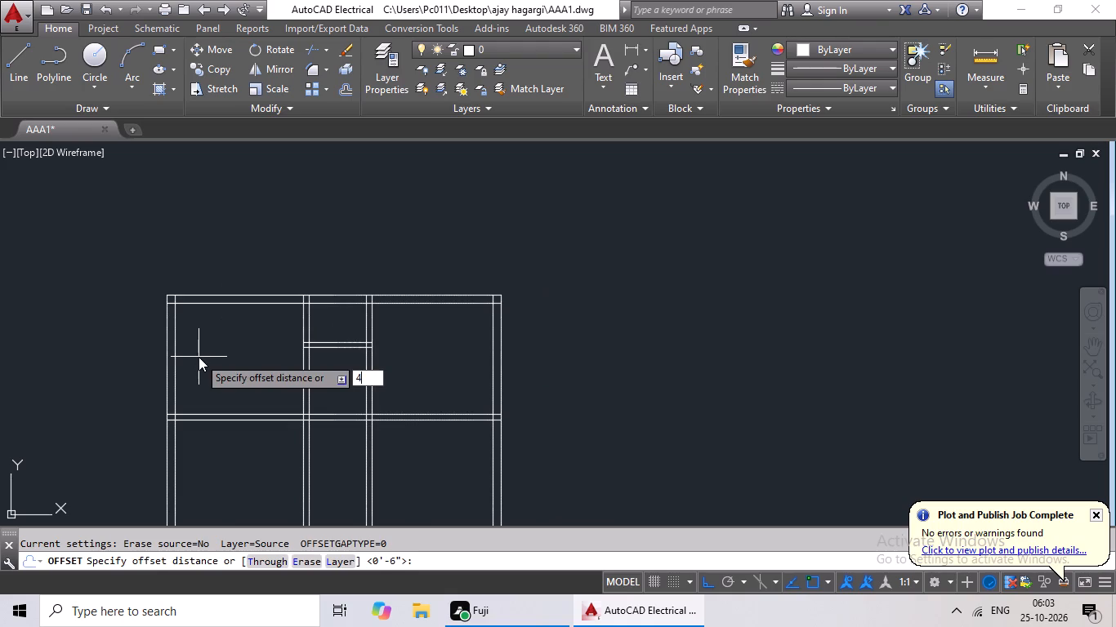
pyautogui.press("'")
pyautogui.press('Return')
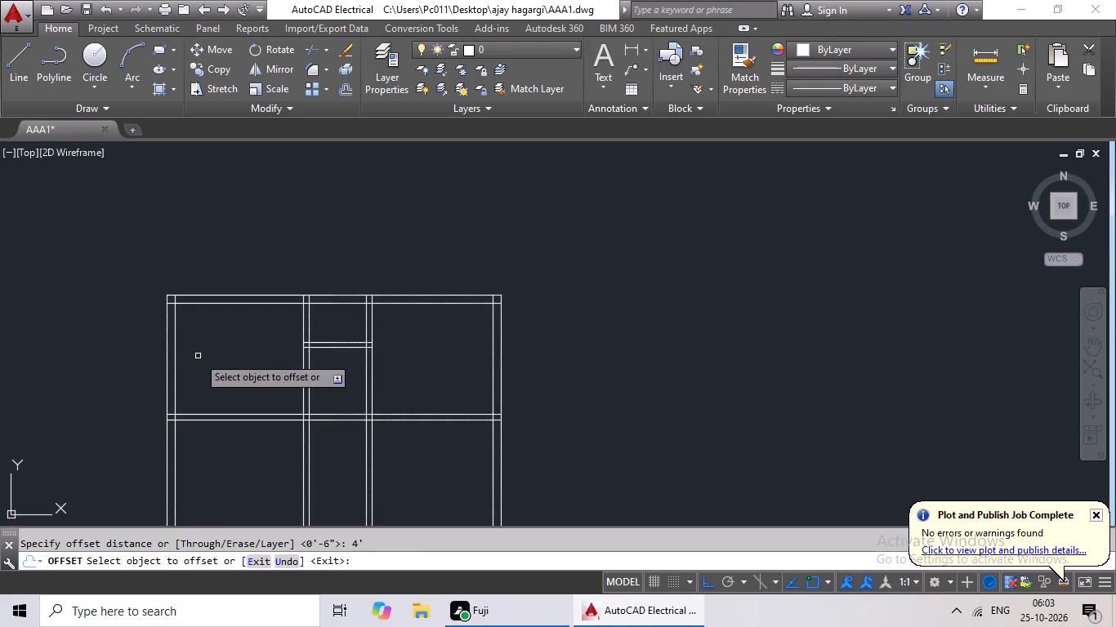
pyautogui.click(350, 348)
pyautogui.click(347, 385)
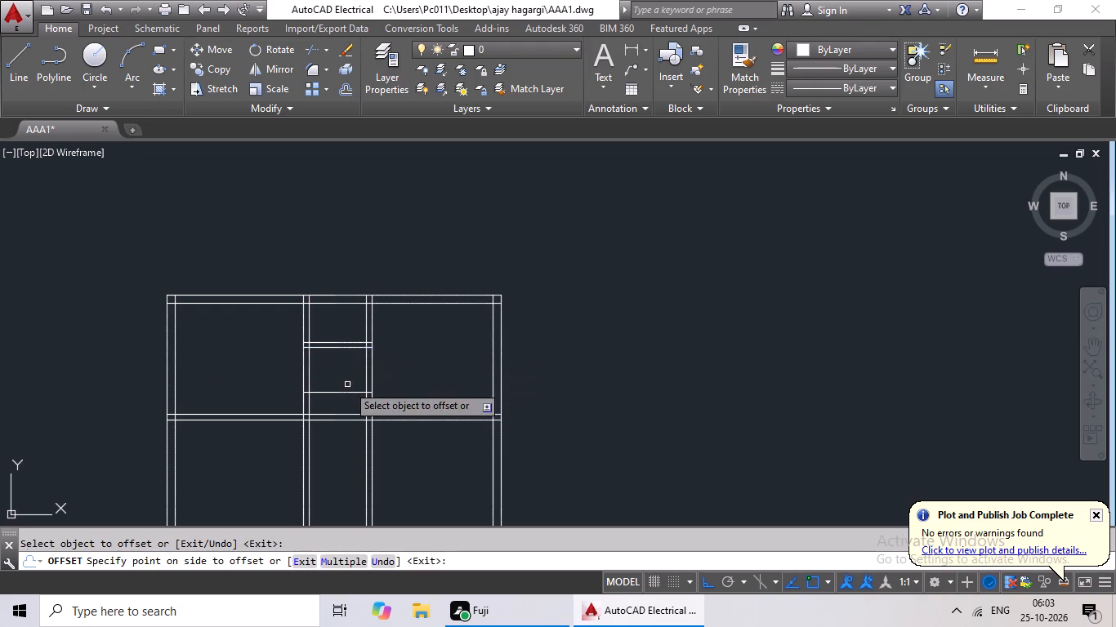
pyautogui.press('Escape')
pyautogui.press('Escape')
pyautogui.press('Escape')
# Offset the new short line 6" downward to form a second cross wall between the vertical partitions.
pyautogui.press('o')
pyautogui.press('Return')
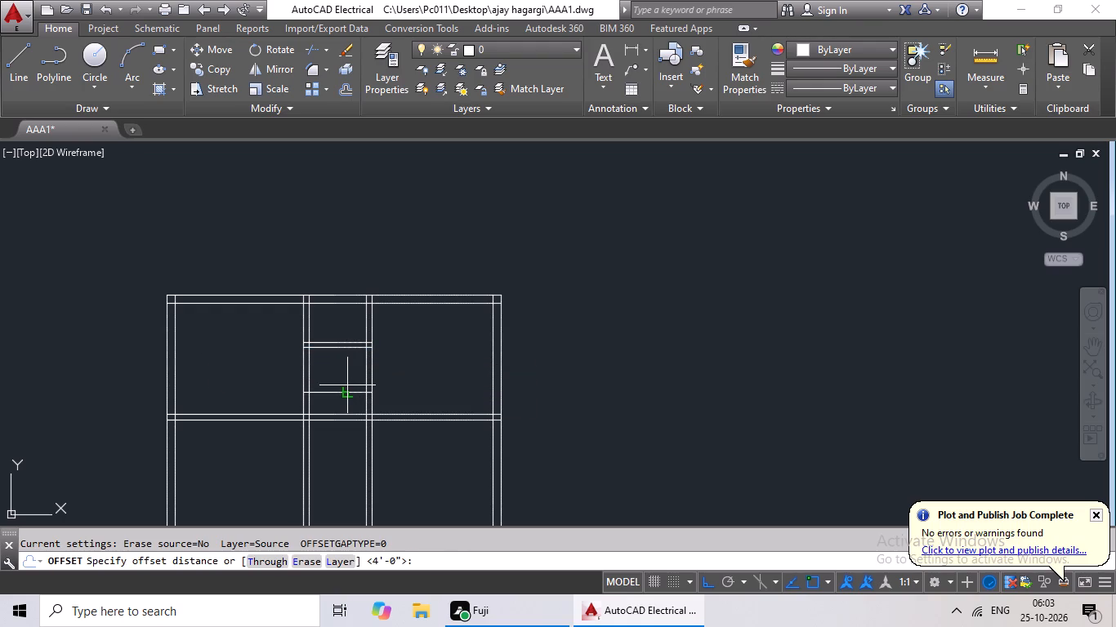
pyautogui.press('4')
pyautogui.press('BackSpace')
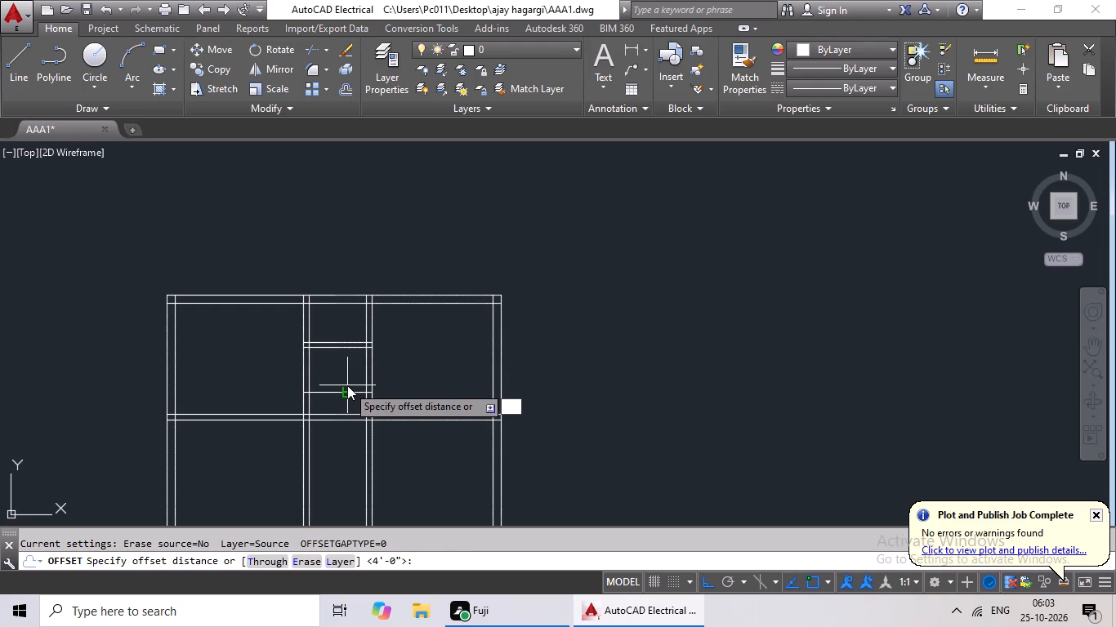
pyautogui.write('6"')
pyautogui.press('Return')
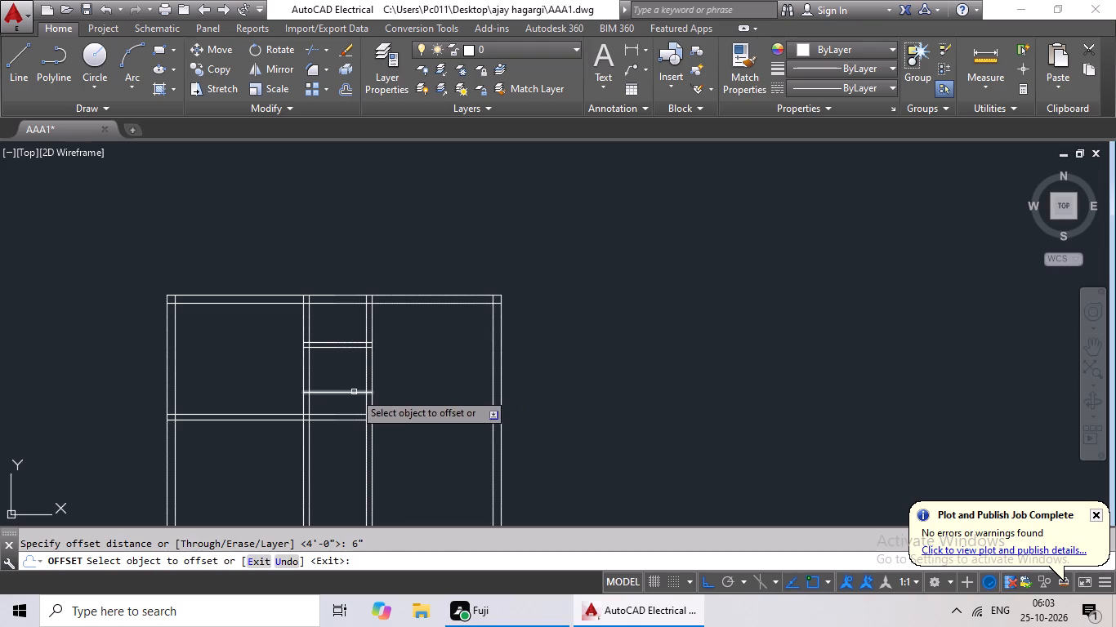
pyautogui.click(354, 392)
pyautogui.click(349, 405)
pyautogui.press('Escape')
pyautogui.press('Escape')
pyautogui.press('Escape')
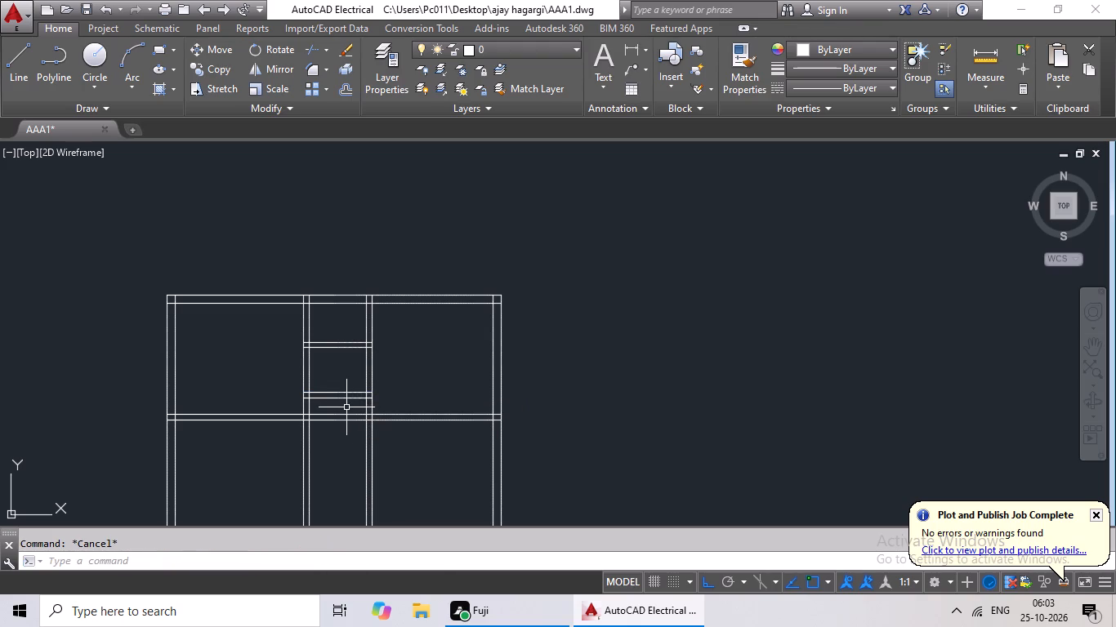
# Trim the full-width horizontal partition's two lines out of the passage between the vertical partitions.
pyautogui.write('tr')
pyautogui.press('space')
pyautogui.press('space')
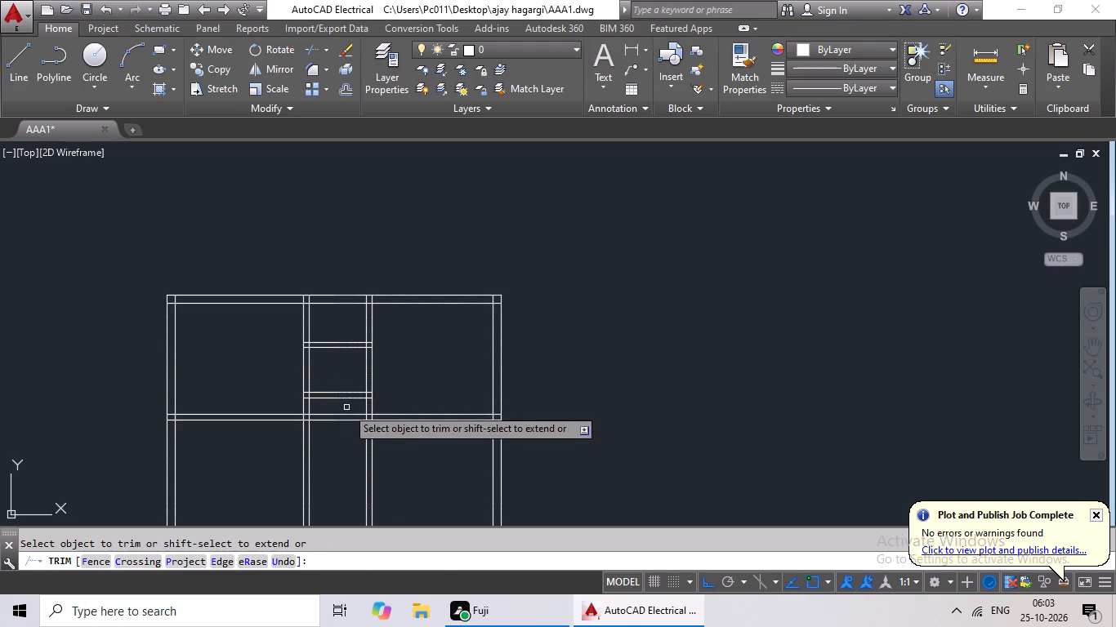
pyautogui.scroll(5, 338, 416)
pyautogui.moveTo(382, 364); pyautogui.dragTo(299, 513)
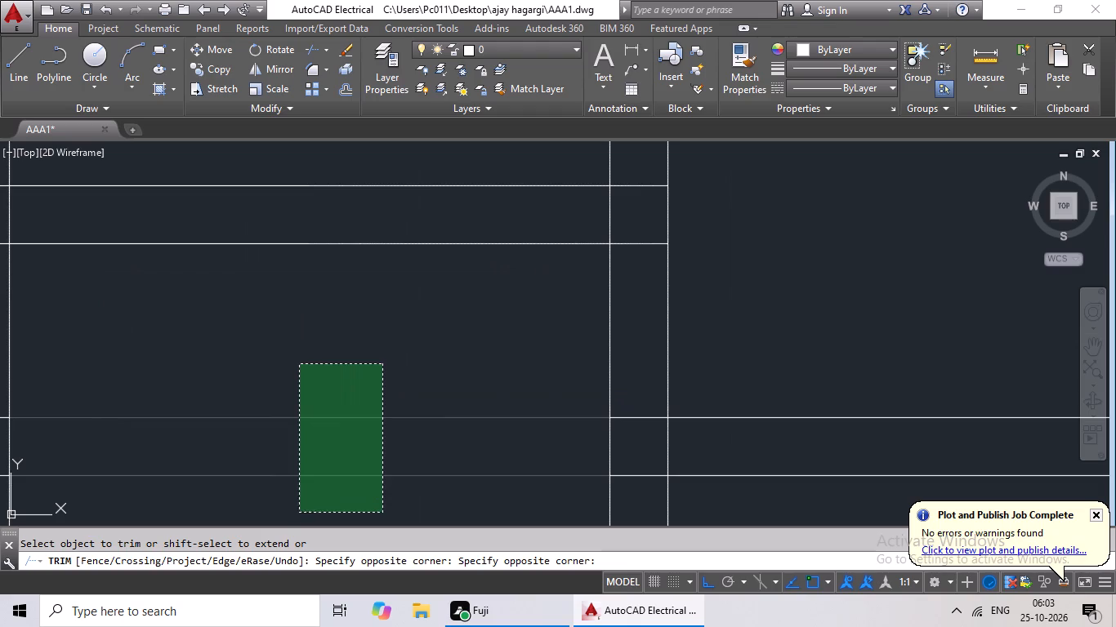
pyautogui.scroll(-3, 340, 418)
pyautogui.moveTo(346, 411); pyautogui.dragTo(378, 352, button='middle')
pyautogui.scroll(-2, 381, 362)
pyautogui.moveTo(378, 379); pyautogui.dragTo(388, 340, button='middle')
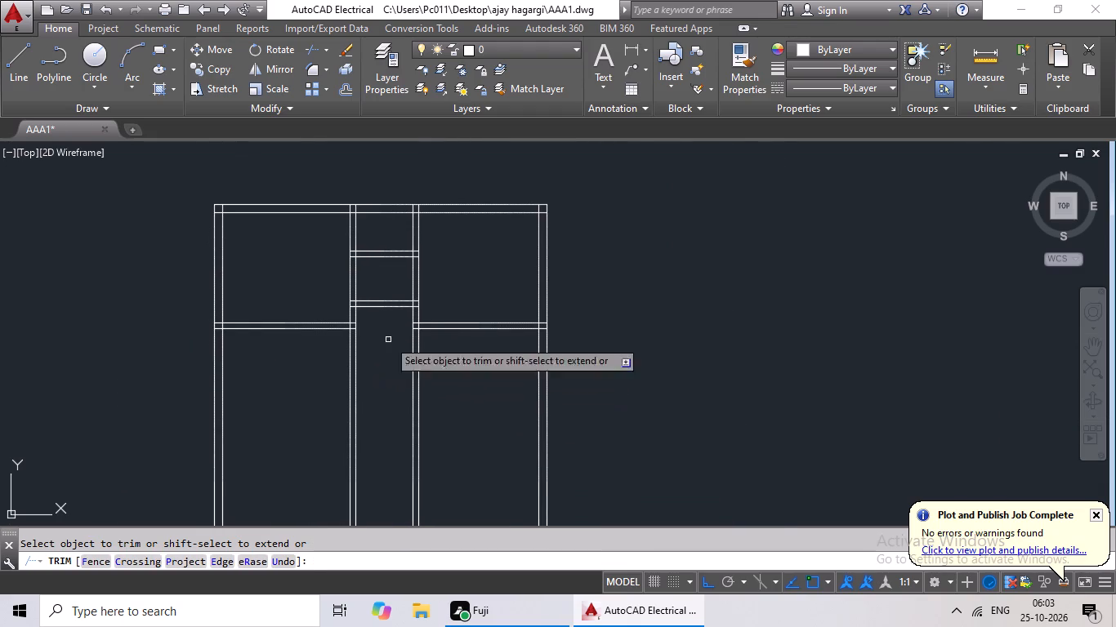
pyautogui.press('Escape')
pyautogui.press('Escape')
pyautogui.press('Escape')
pyautogui.press('Escape')
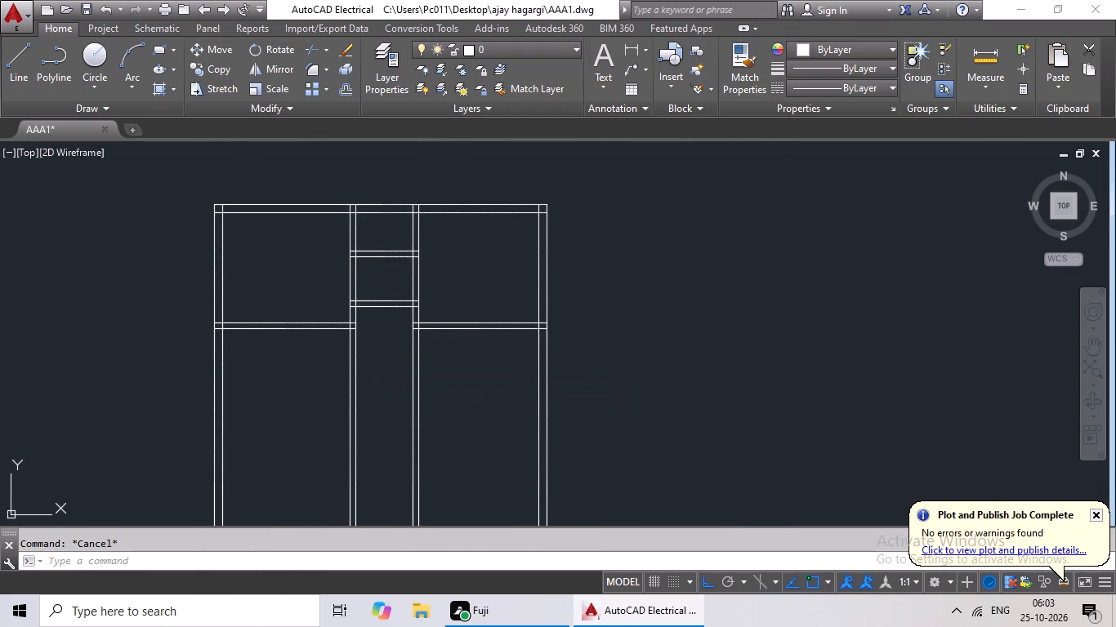
pyautogui.press('Escape')
pyautogui.press('Escape')
pyautogui.press('Escape')
# Offset the lower line of the right room's horizontal partition 10' downward.
pyautogui.scroll(2, 444, 396)
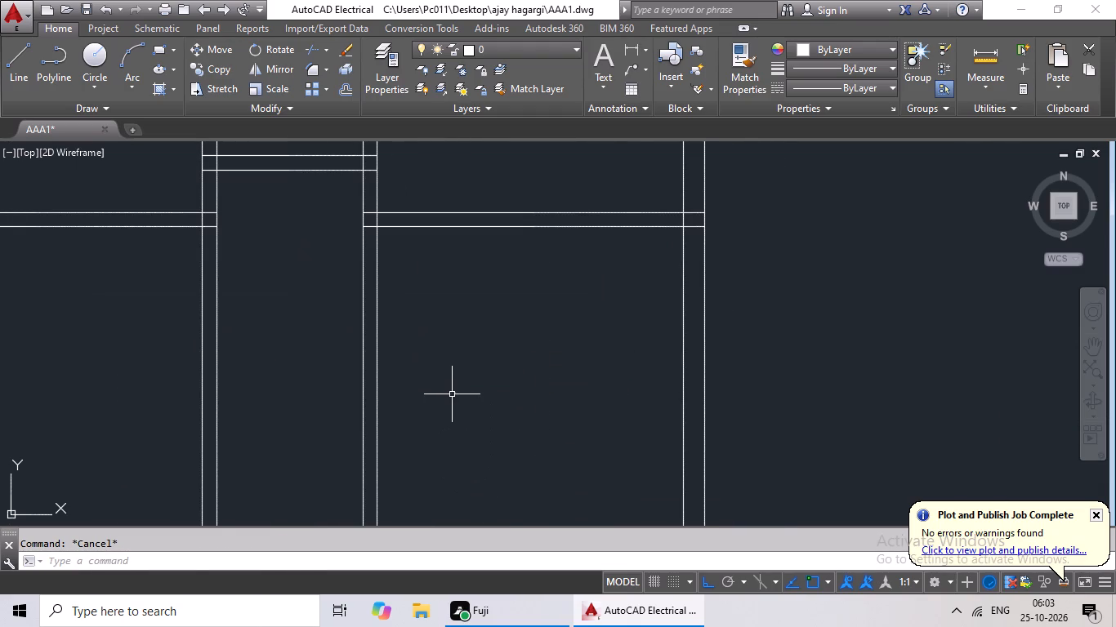
pyautogui.scroll(-2, 452, 394)
pyautogui.moveTo(453, 394); pyautogui.dragTo(408, 370, button='middle')
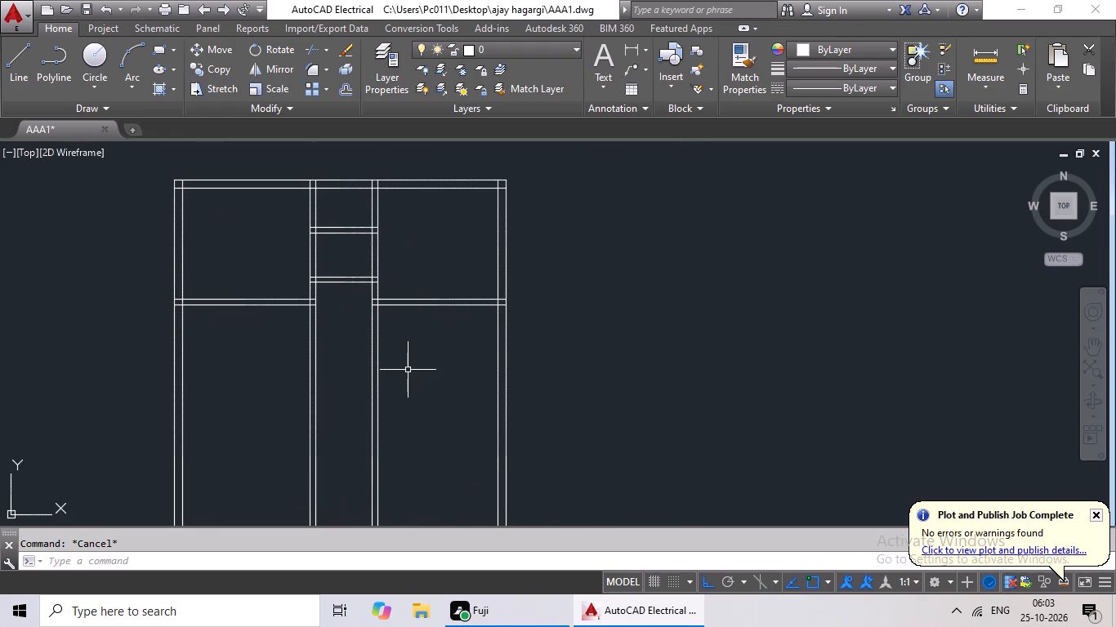
pyautogui.press('Escape')
pyautogui.press('Escape')
pyautogui.press('o')
pyautogui.press('Return')
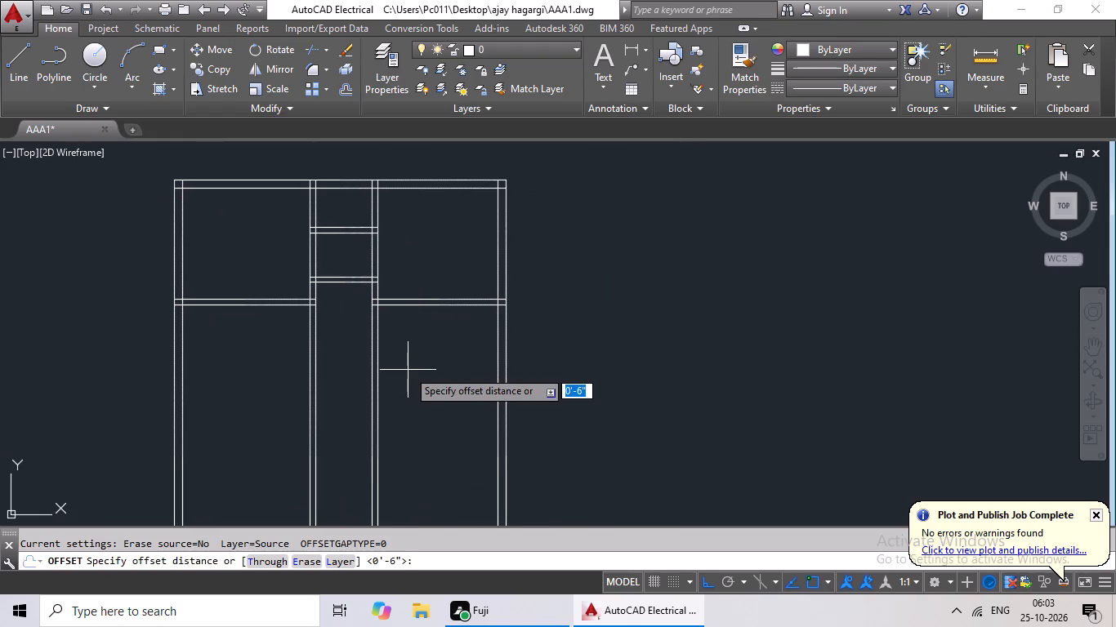
pyautogui.write("10'")
pyautogui.press('Return')
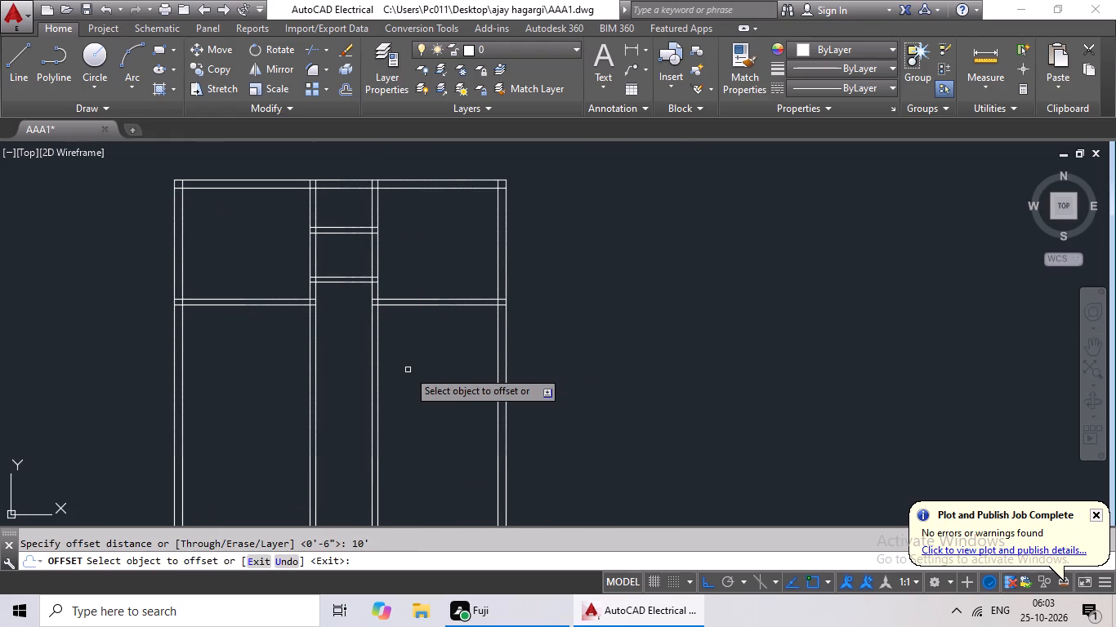
pyautogui.moveTo(471, 304); pyautogui.dragTo(471, 309)
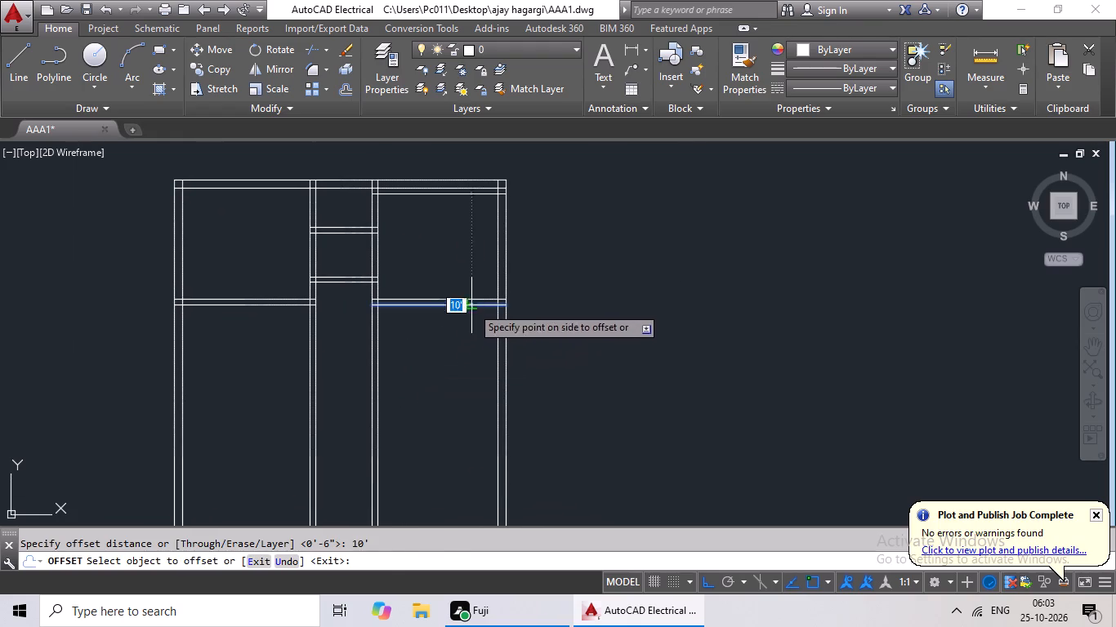
pyautogui.moveTo(471, 309); pyautogui.dragTo(465, 341)
pyautogui.click(462, 354)
pyautogui.press('Escape')
pyautogui.press('Escape')
# Offset the new horizontal line in the right bay 6" downward to form the partition wall.
pyautogui.press('o')
pyautogui.press('Return')
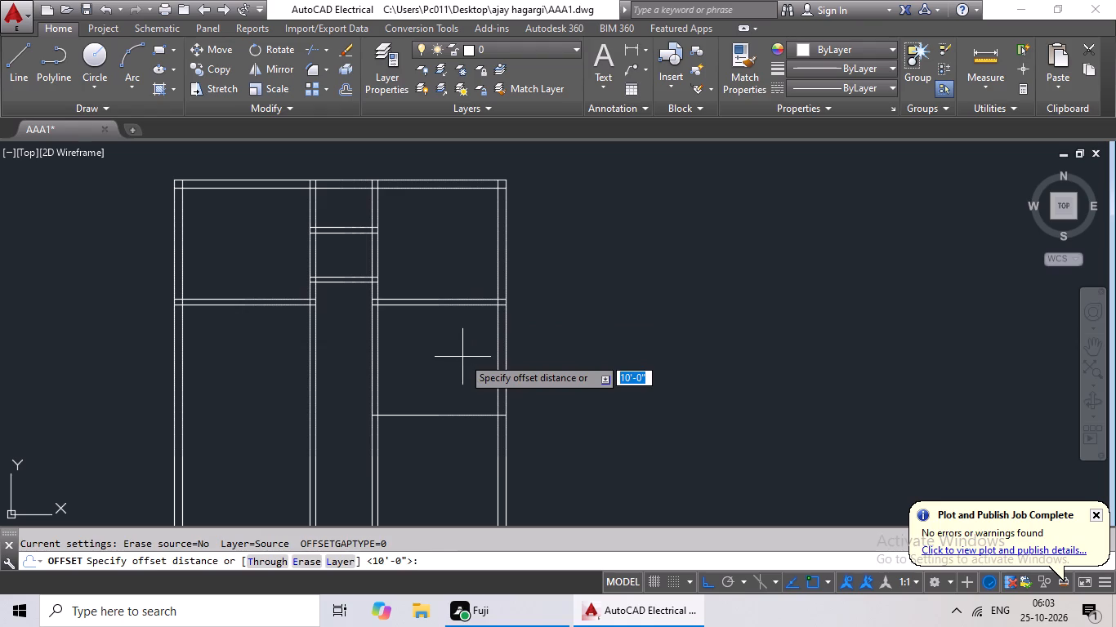
pyautogui.write('6"')
pyautogui.press('Return')
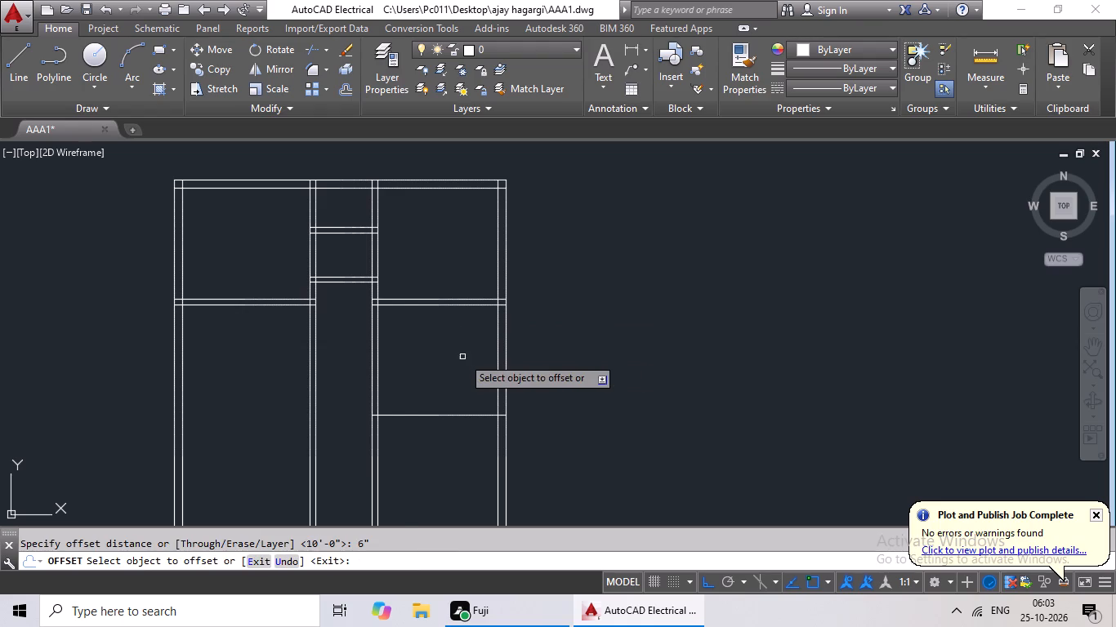
pyautogui.moveTo(442, 416); pyautogui.dragTo(438, 438)
pyautogui.click(434, 461)
pyautogui.press('Escape')
# Offset the inner line of the right outer wall 8' inward to add a vertical partition line.
pyautogui.moveTo(408, 371); pyautogui.dragTo(399, 291, button='middle')
pyautogui.moveTo(408, 424); pyautogui.dragTo(409, 350, button='middle')
pyautogui.press('Escape')
pyautogui.press('Escape')
pyautogui.press('Escape')
pyautogui.press('o')
pyautogui.press('Return')
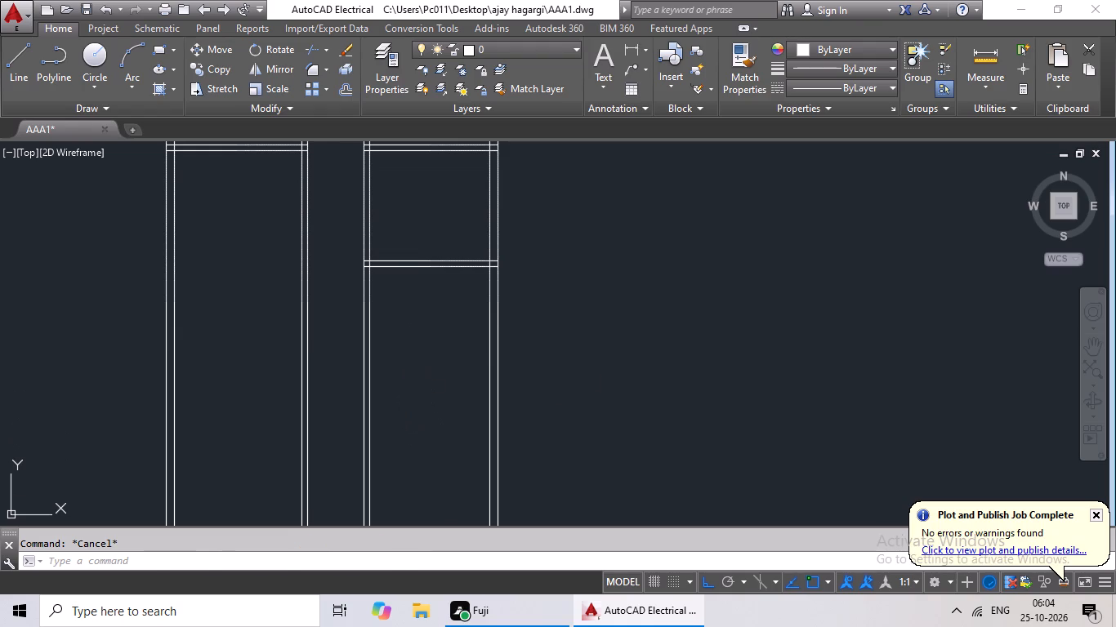
pyautogui.write("8'")
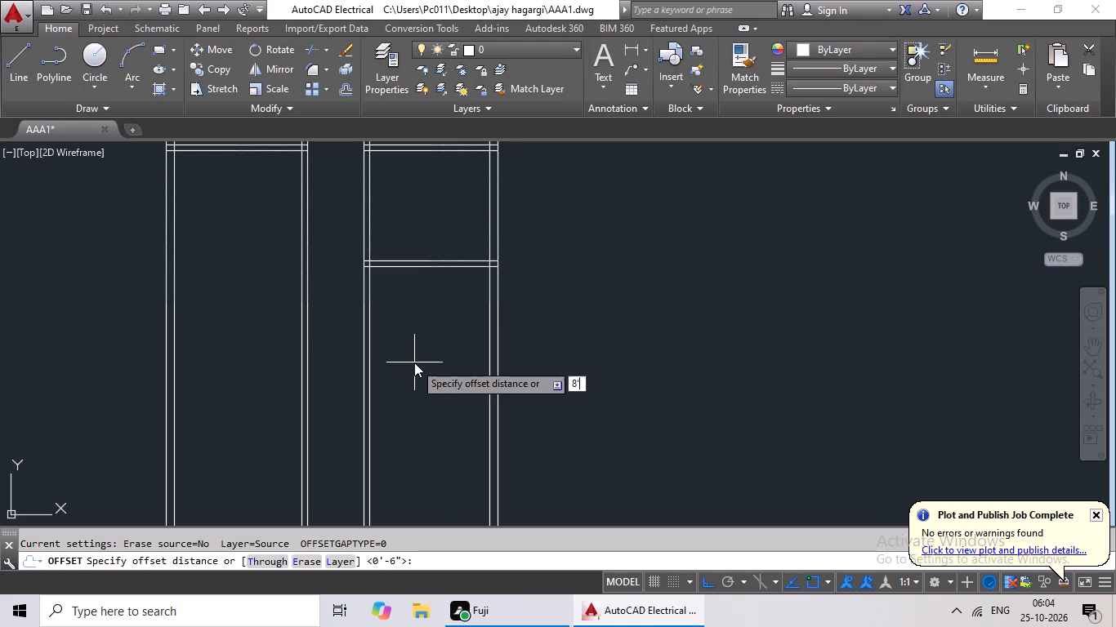
pyautogui.press('Return')
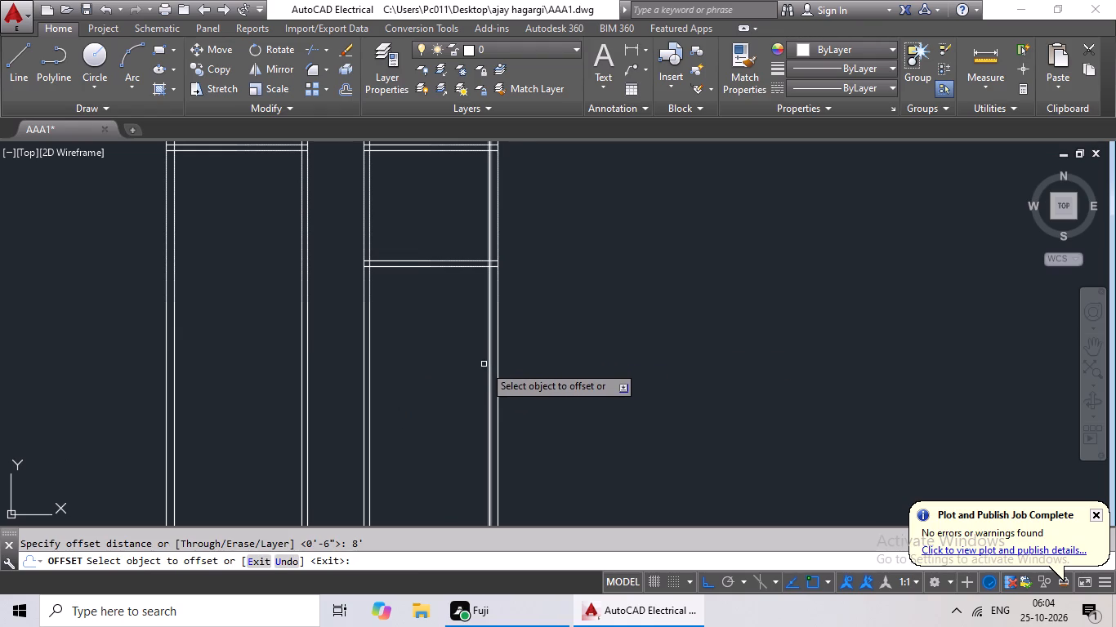
pyautogui.click(489, 362)
pyautogui.click(462, 371)
pyautogui.press('Escape')
pyautogui.press('Escape')
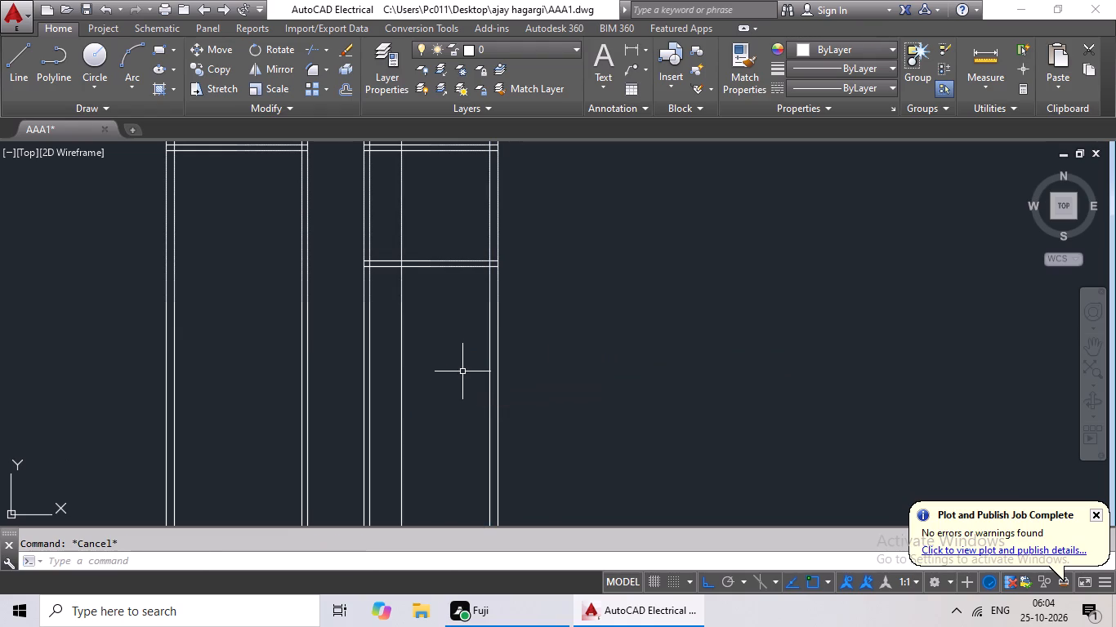
# Offset the new vertical line in the right bay 6" to the left to form the partition wall.
pyautogui.press('o')
pyautogui.press('Return')
pyautogui.write('6"')
pyautogui.press('Return')
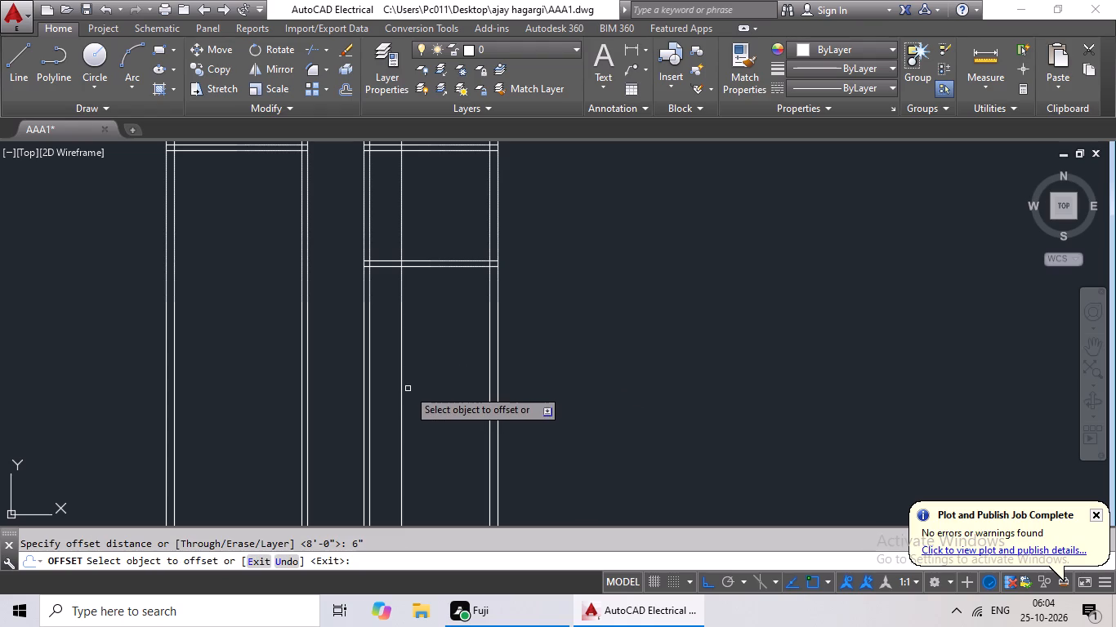
pyautogui.moveTo(400, 392); pyautogui.dragTo(391, 396)
pyautogui.click(378, 398)
pyautogui.moveTo(445, 348); pyautogui.dragTo(415, 505, button='middle')
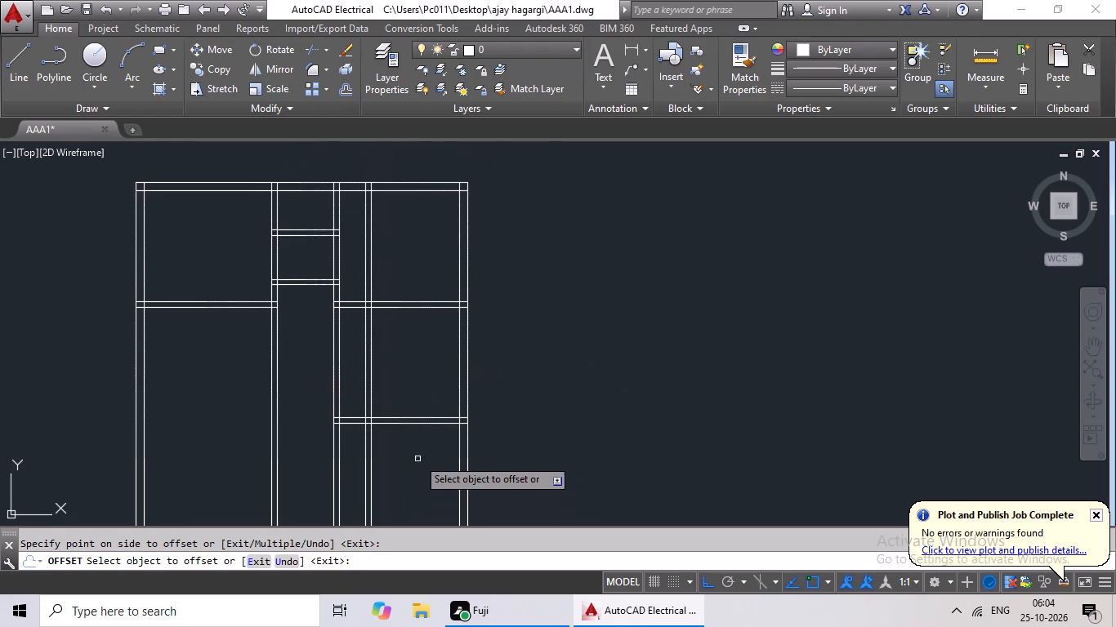
pyautogui.moveTo(417, 456); pyautogui.dragTo(419, 425, button='middle')
pyautogui.press('Escape')
pyautogui.press('Escape')
pyautogui.press('Escape')
# Trim the new vertical partition's two lines out of the two upper rooms in the right bay.
pyautogui.write('tr')
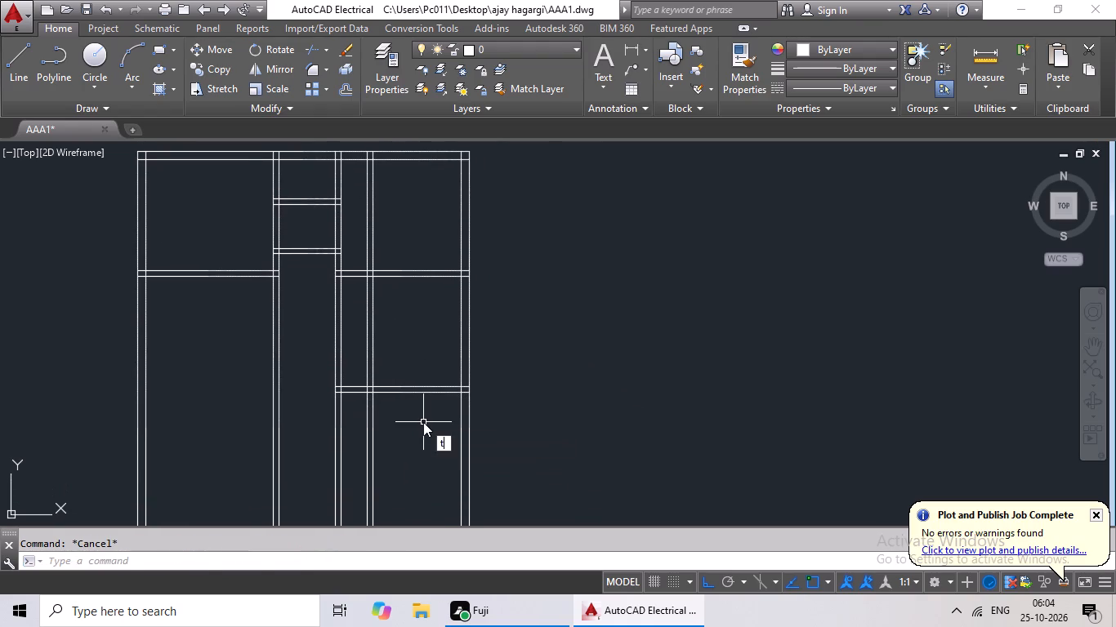
pyautogui.press('space')
pyautogui.press('space')
pyautogui.scroll(4, 414, 337)
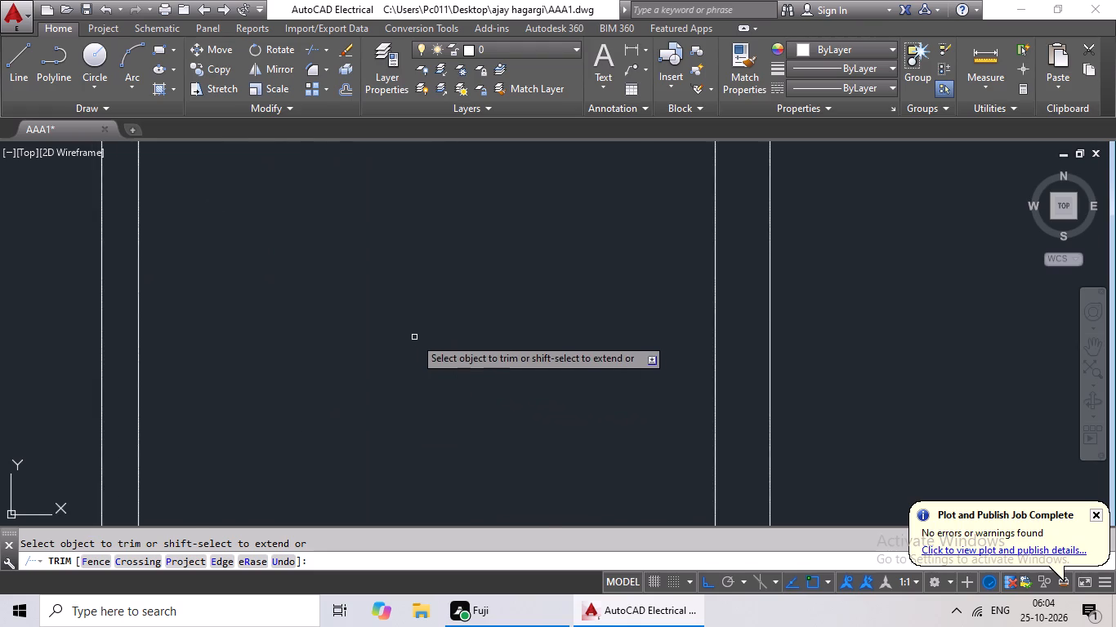
pyautogui.scroll(-2, 406, 332)
pyautogui.moveTo(428, 296); pyautogui.dragTo(260, 398)
pyautogui.moveTo(406, 311); pyautogui.dragTo(415, 567, button='middle')
pyautogui.moveTo(435, 270); pyautogui.dragTo(278, 349)
pyautogui.scroll(-1, 312, 335)
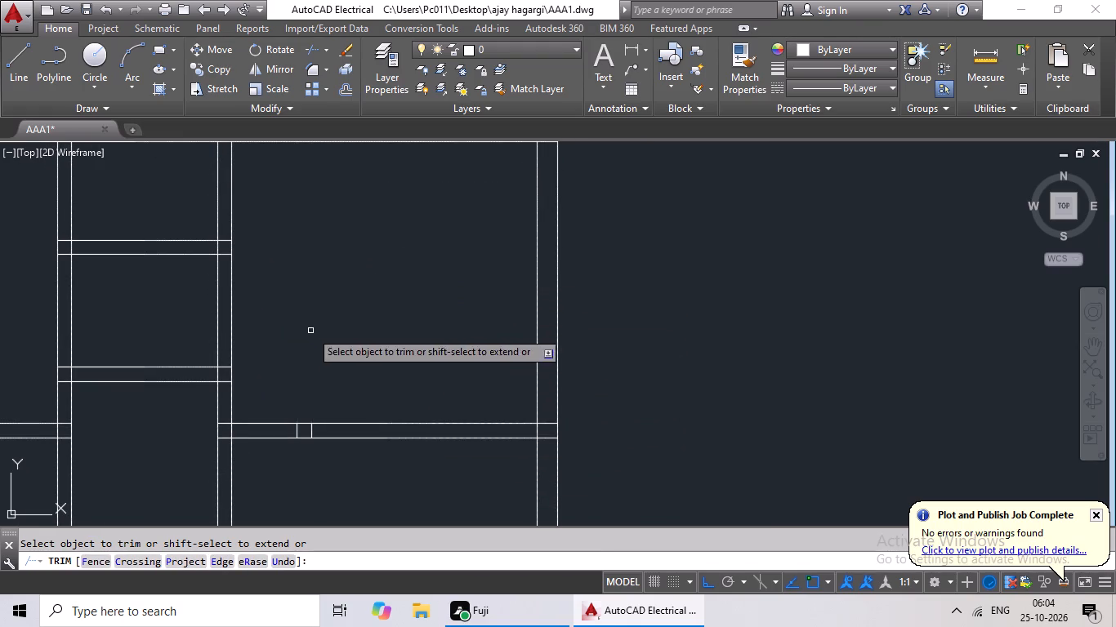
pyautogui.moveTo(312, 430); pyautogui.dragTo(368, 270, button='middle')
pyautogui.moveTo(371, 340); pyautogui.dragTo(384, 242, button='middle')
pyautogui.moveTo(391, 397); pyautogui.dragTo(391, 322, button='middle')
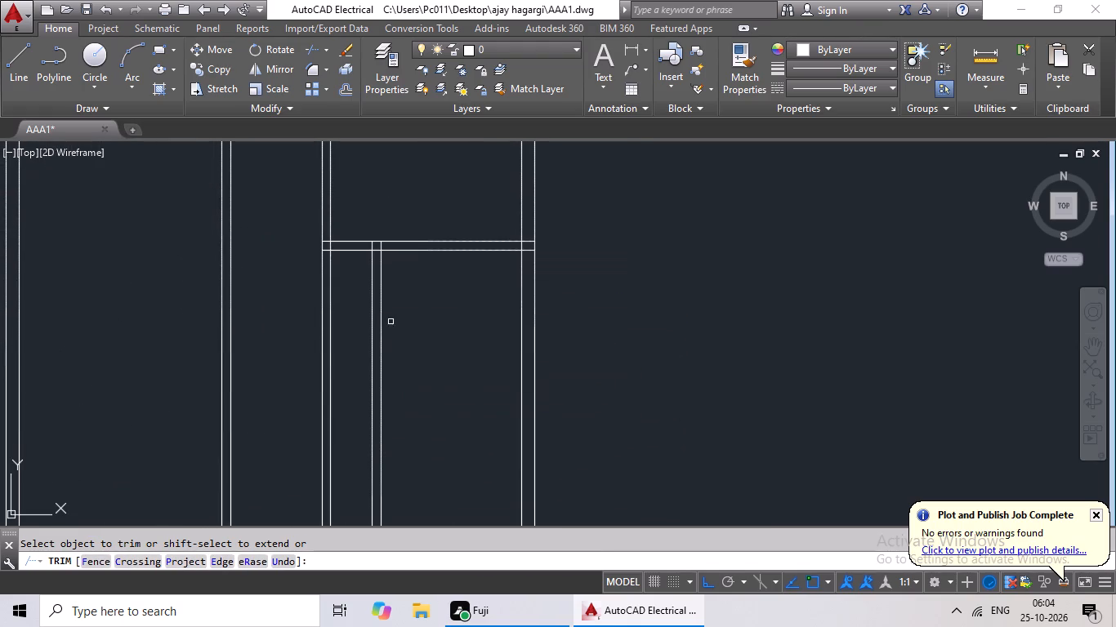
pyautogui.press('Escape')
pyautogui.press('Escape')
pyautogui.press('Escape')
# Offset the lower line of the right bay's lowest horizontal partition 4' downward.
pyautogui.press('o')
pyautogui.press('Return')
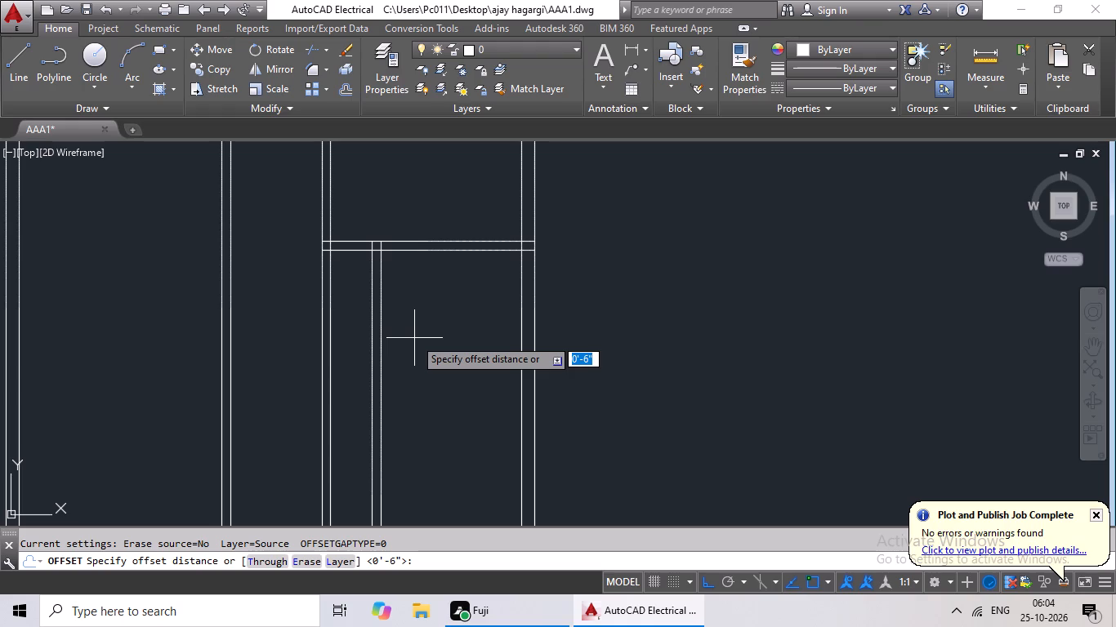
pyautogui.write("4'")
pyautogui.press('Return')
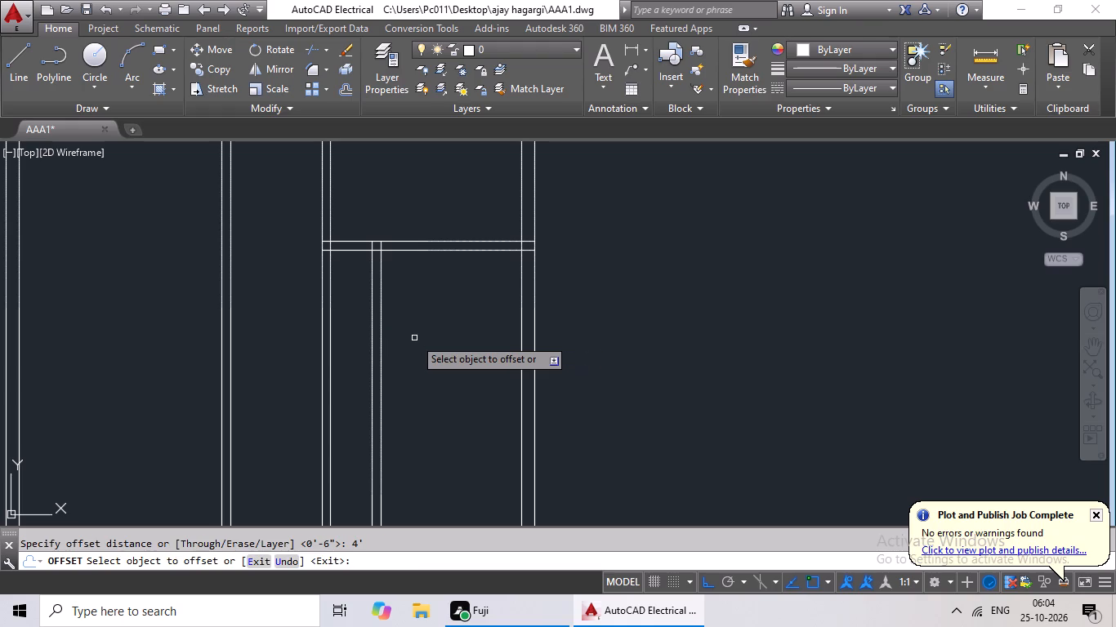
pyautogui.moveTo(461, 251); pyautogui.dragTo(460, 254)
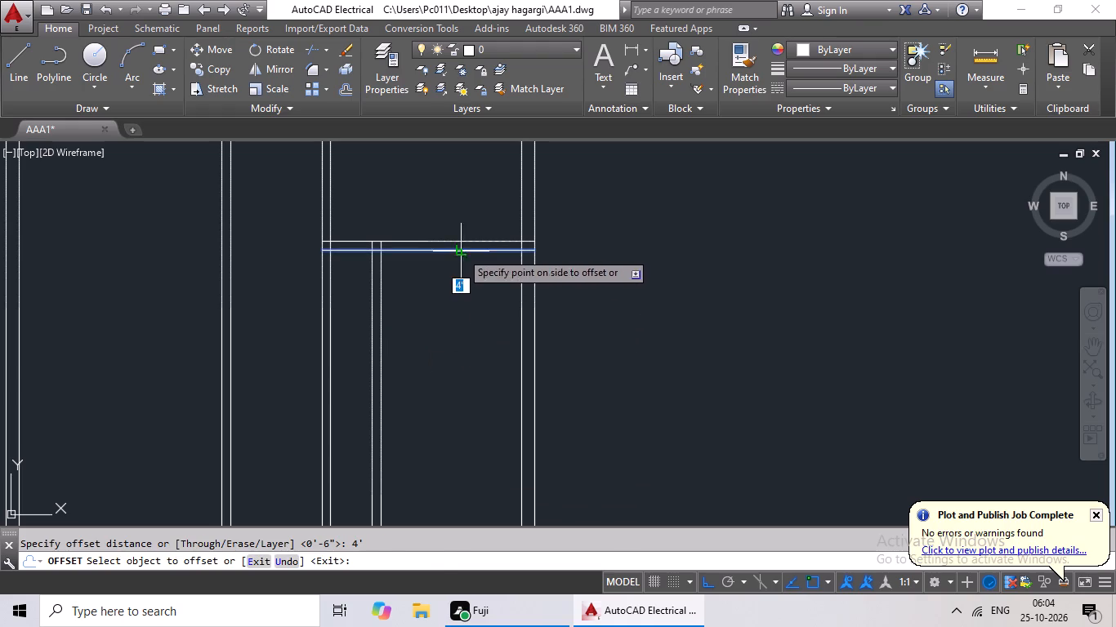
pyautogui.moveTo(460, 254); pyautogui.dragTo(455, 287)
pyautogui.click(453, 300)
pyautogui.press('Escape')
pyautogui.press('Escape')
# Offset the new horizontal line 6" downward to form the partition wall.
pyautogui.press('o')
pyautogui.press('Return')
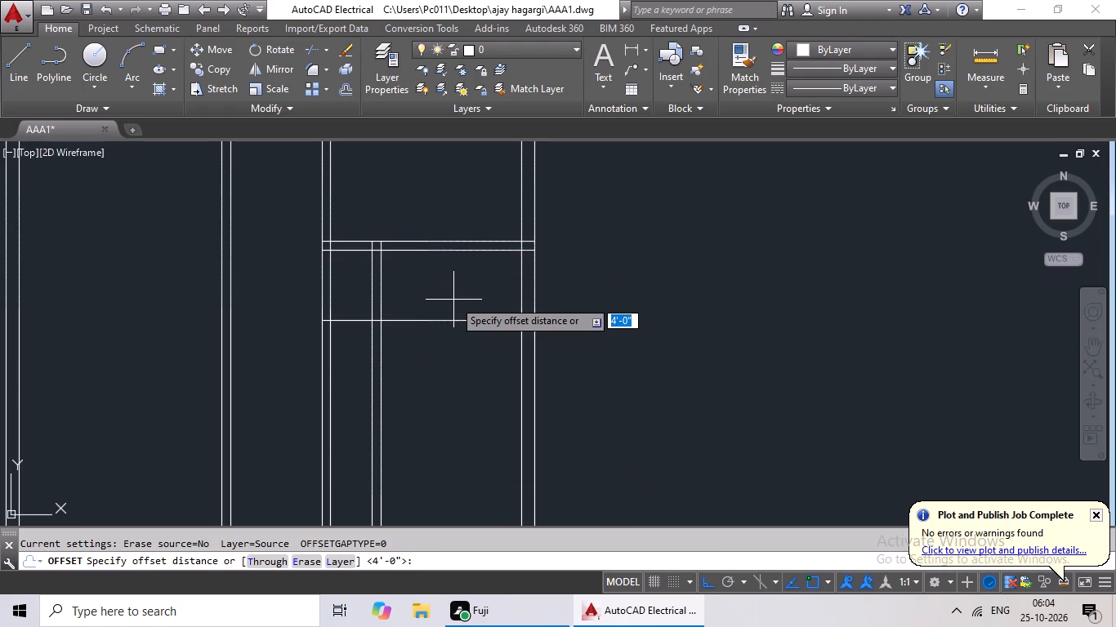
pyautogui.write('6"')
pyautogui.press('Return')
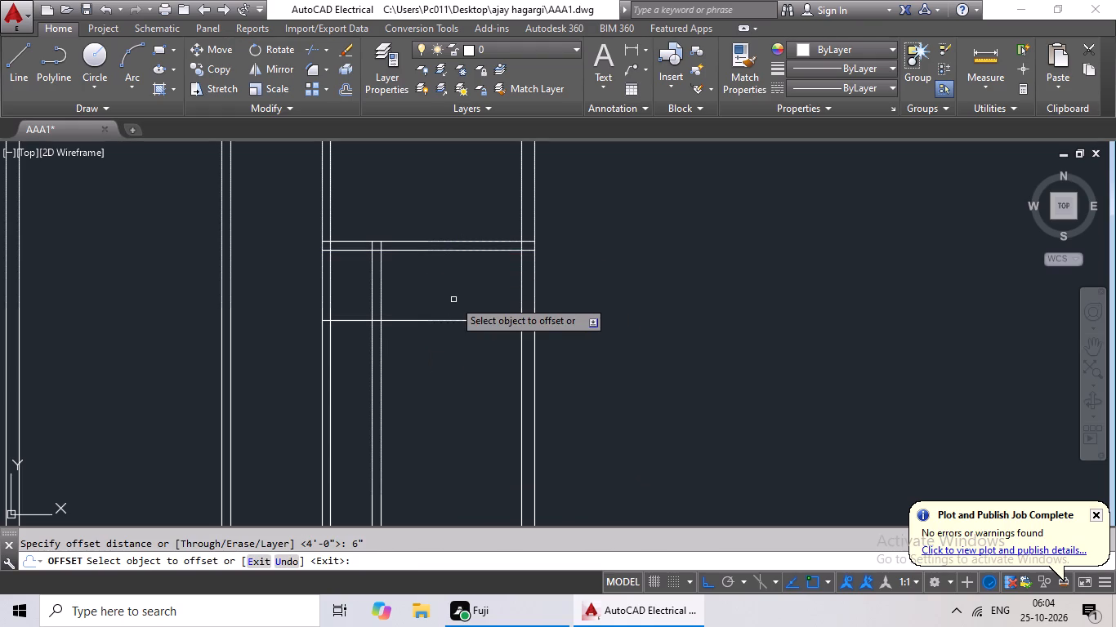
pyautogui.moveTo(452, 322); pyautogui.dragTo(449, 348)
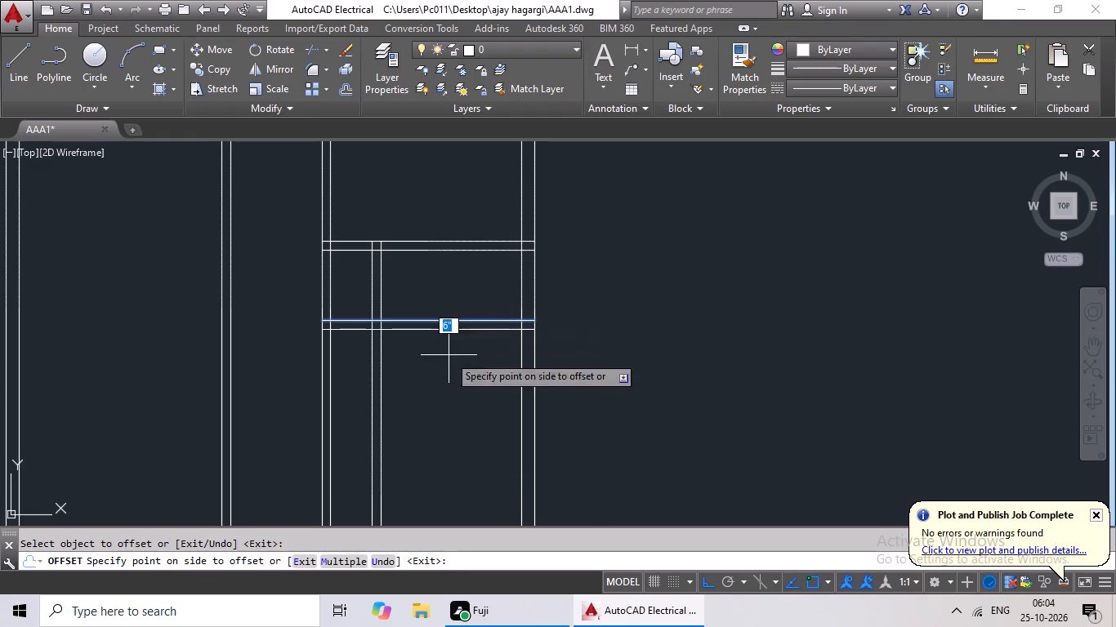
pyautogui.click(449, 355)
pyautogui.press('Escape')
pyautogui.press('Escape')
pyautogui.press('Escape')
# Trim the new horizontal partition's two lines out of the narrow strip between the right bay's vertical partitions.
pyautogui.write('tr')
pyautogui.press('space')
pyautogui.press('space')
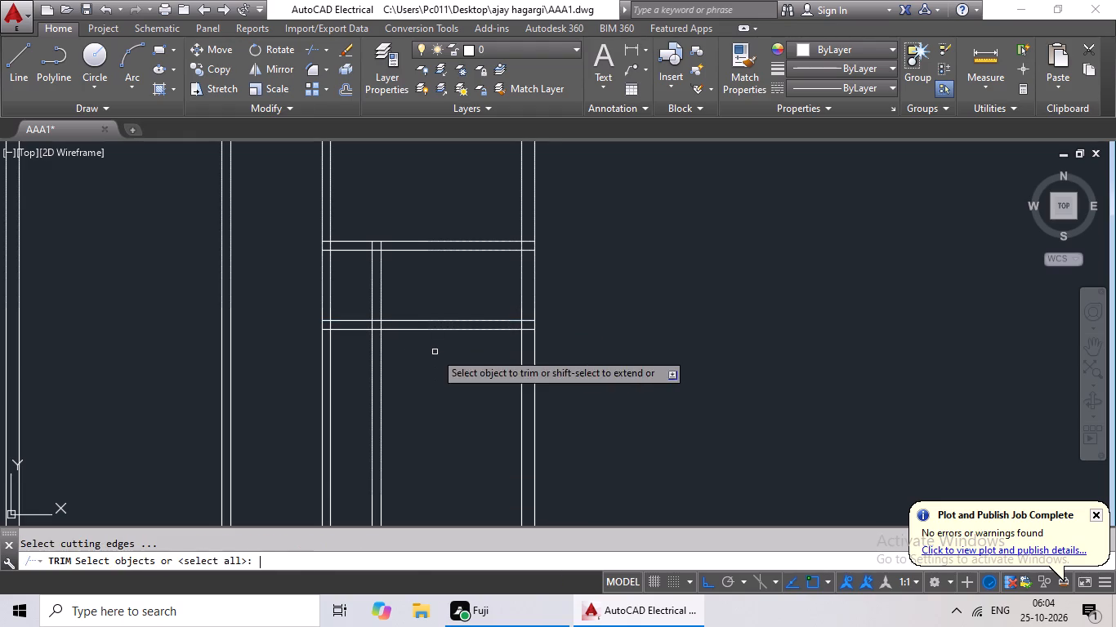
pyautogui.scroll(3, 350, 322)
pyautogui.moveTo(386, 266); pyautogui.dragTo(340, 368)
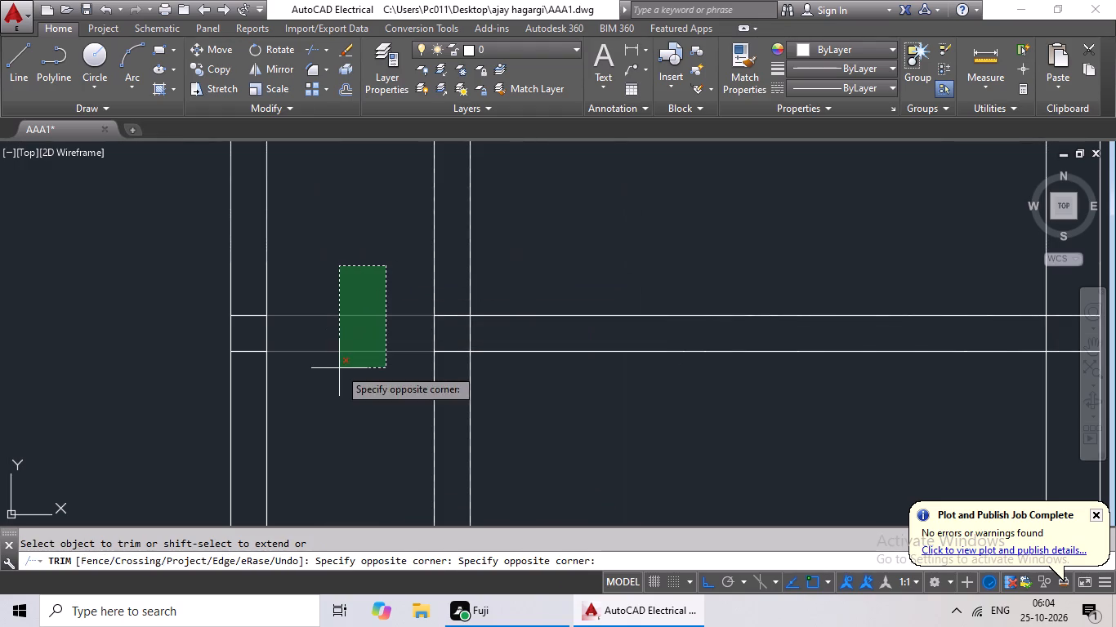
pyautogui.click(339, 368)
pyautogui.scroll(-3, 440, 367)
pyautogui.moveTo(546, 401); pyautogui.dragTo(504, 278, button='middle')
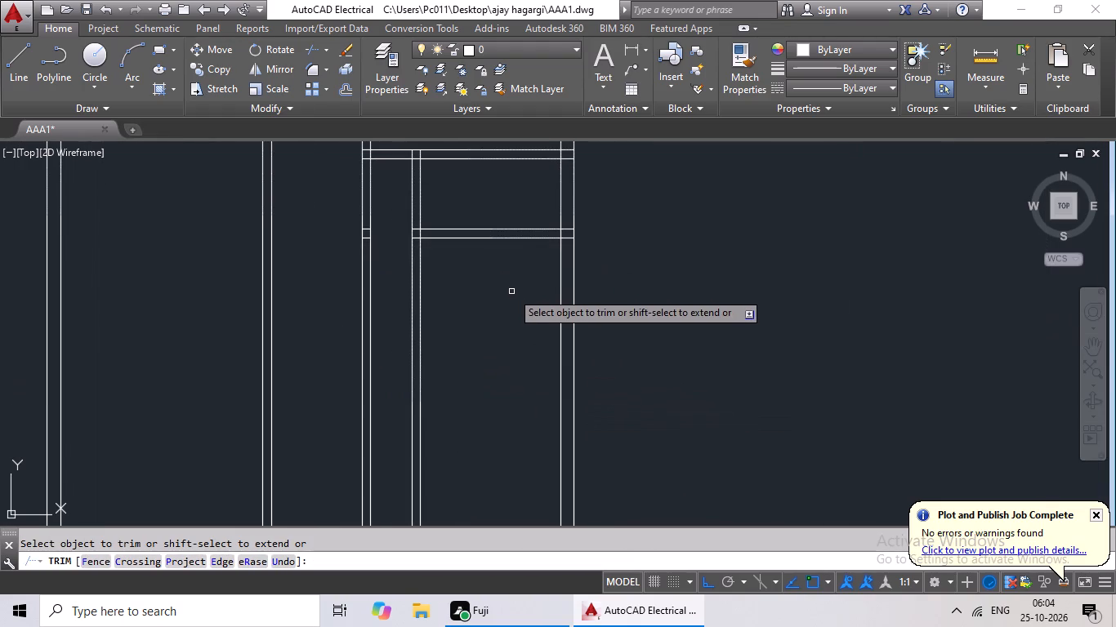
pyautogui.press('Escape')
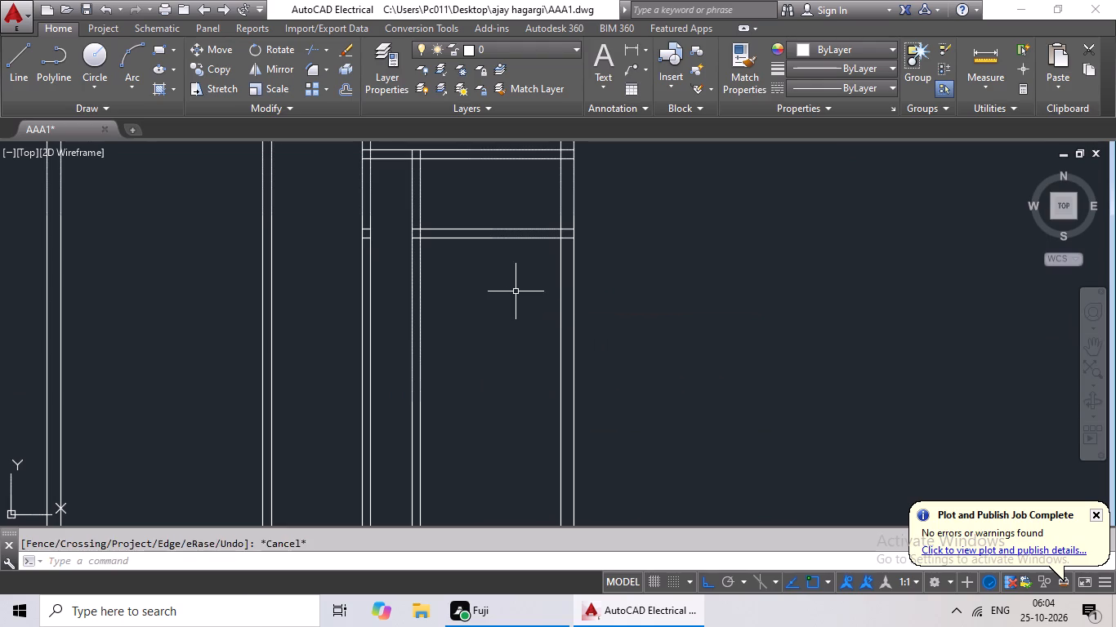
pyautogui.press('Escape')
pyautogui.press('Escape')
# Offset the lower line of the right bay's lowest horizontal partition 7'6" downward.
pyautogui.moveTo(497, 291); pyautogui.dragTo(436, 316, button='middle')
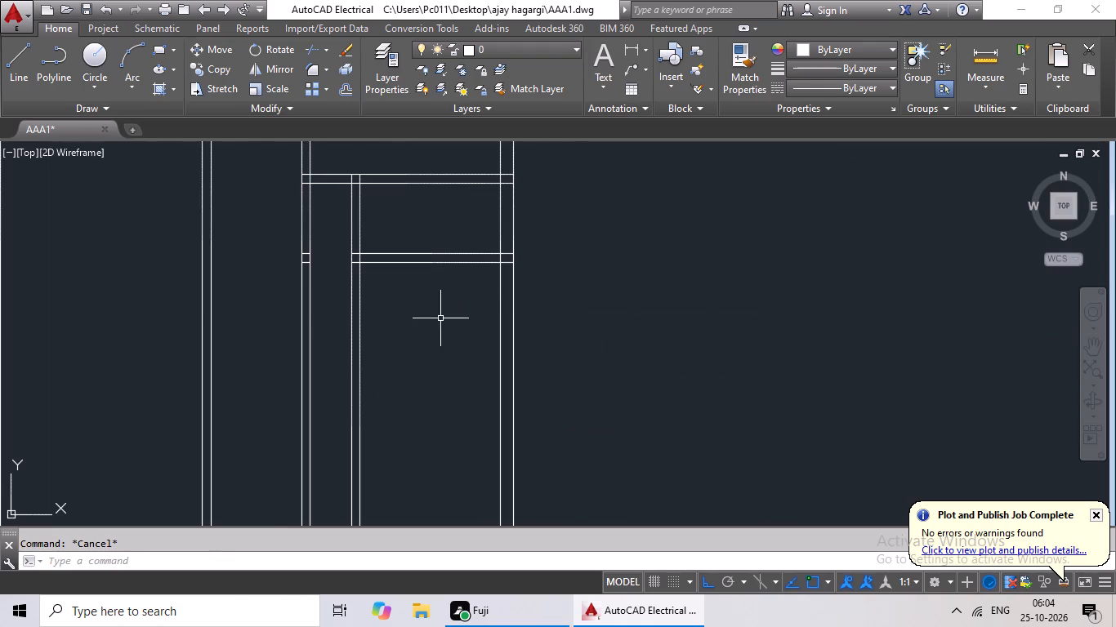
pyautogui.moveTo(440, 318); pyautogui.dragTo(440, 272, button='middle')
pyautogui.press('Escape')
pyautogui.press('Escape')
pyautogui.press('Escape')
pyautogui.press('Escape')
pyautogui.press('Escape')
pyautogui.press('Escape')
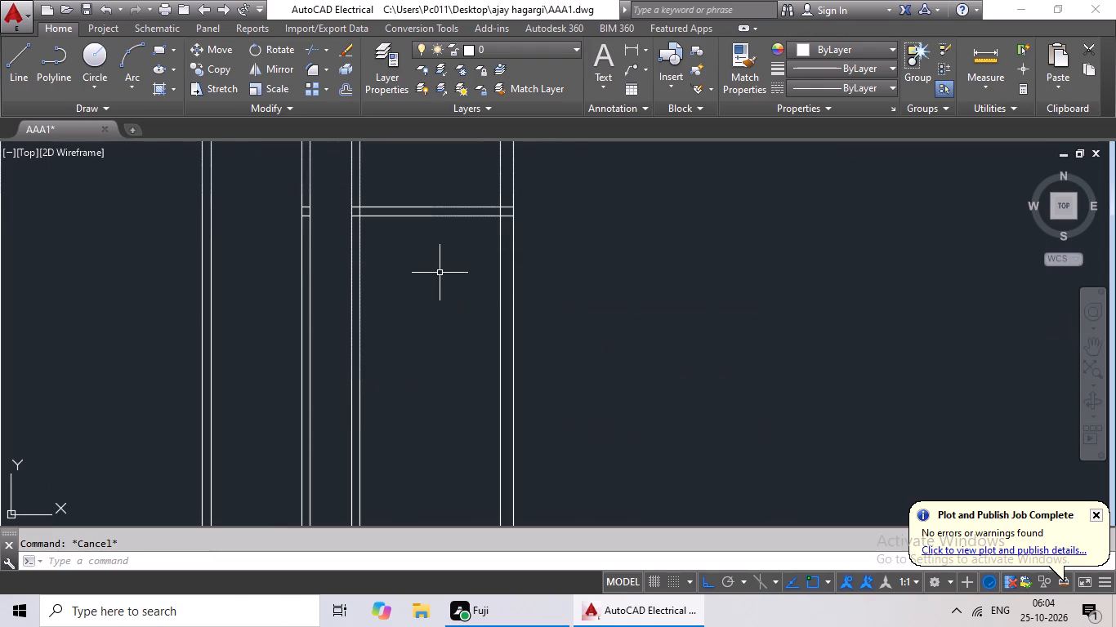
pyautogui.press('Escape')
pyautogui.press('Escape')
pyautogui.press('o')
pyautogui.press('Return')
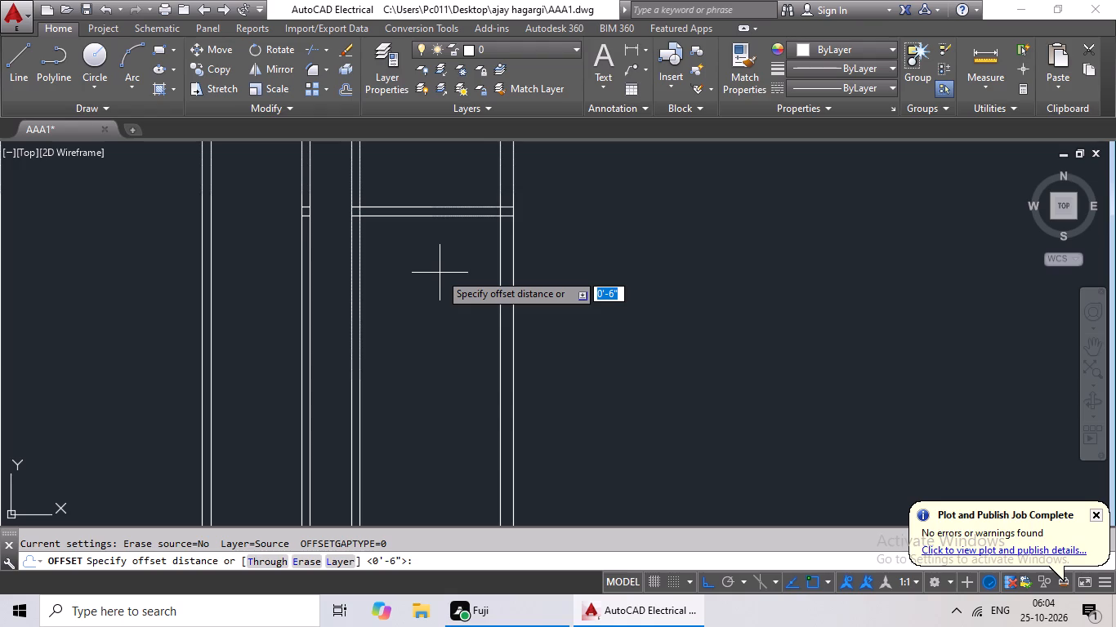
pyautogui.write("7'")
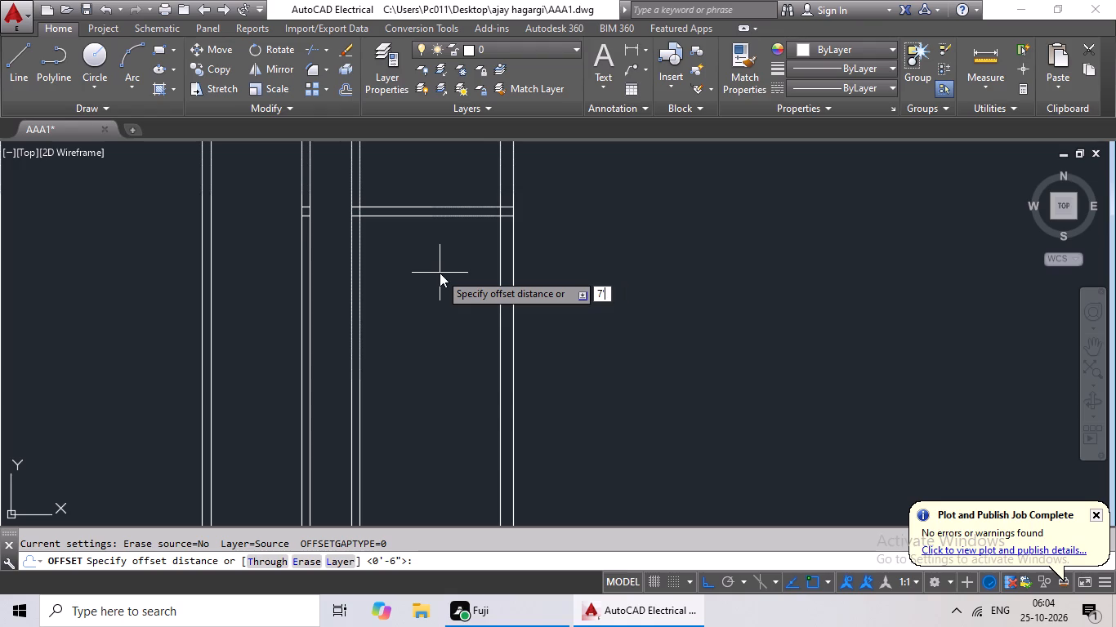
pyautogui.write('6"')
pyautogui.press('Return')
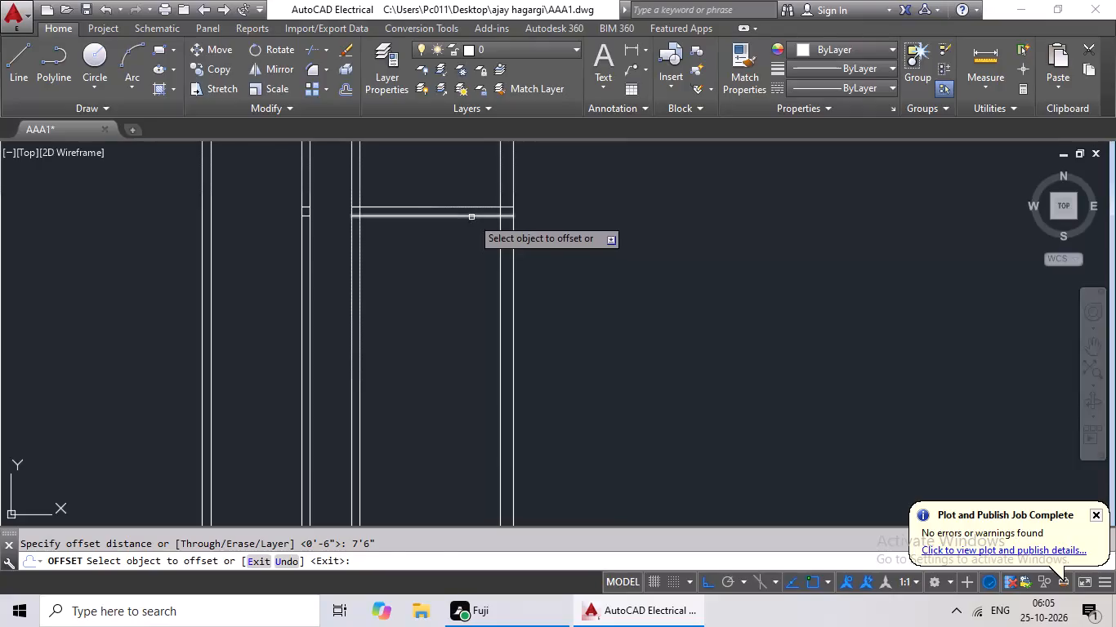
pyautogui.moveTo(471, 217); pyautogui.dragTo(471, 225)
pyautogui.click(464, 312)
pyautogui.press('Escape')
pyautogui.press('Escape')
# Offset the new horizontal line 6" downward to form the small right-hand room's bottom partition wall.
pyautogui.press('o')
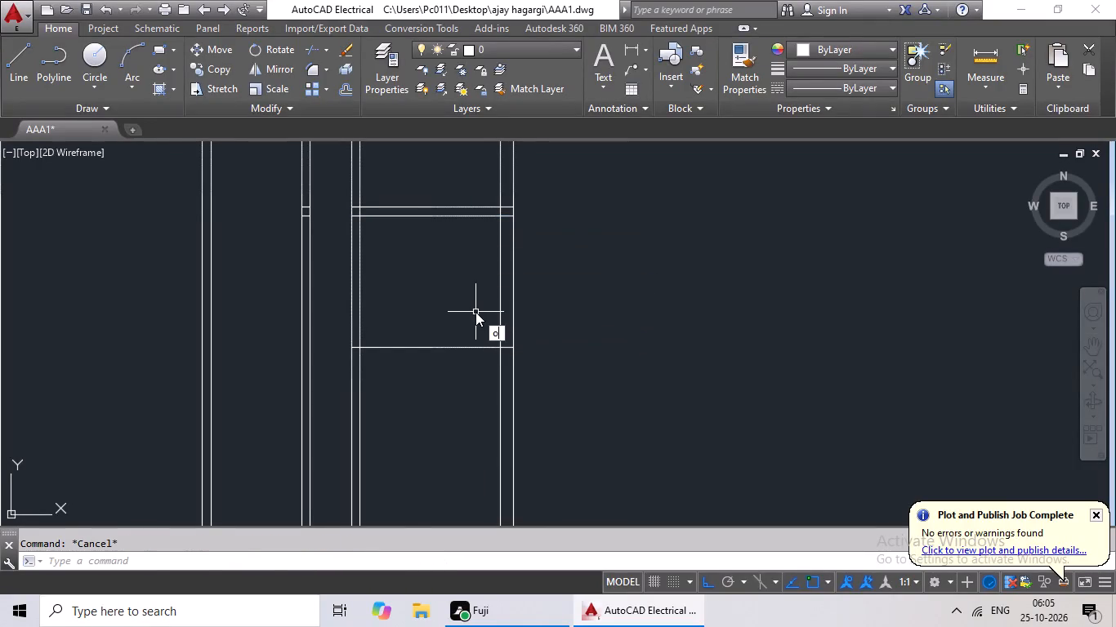
pyautogui.press('Return')
pyautogui.write('6"')
pyautogui.press('Return')
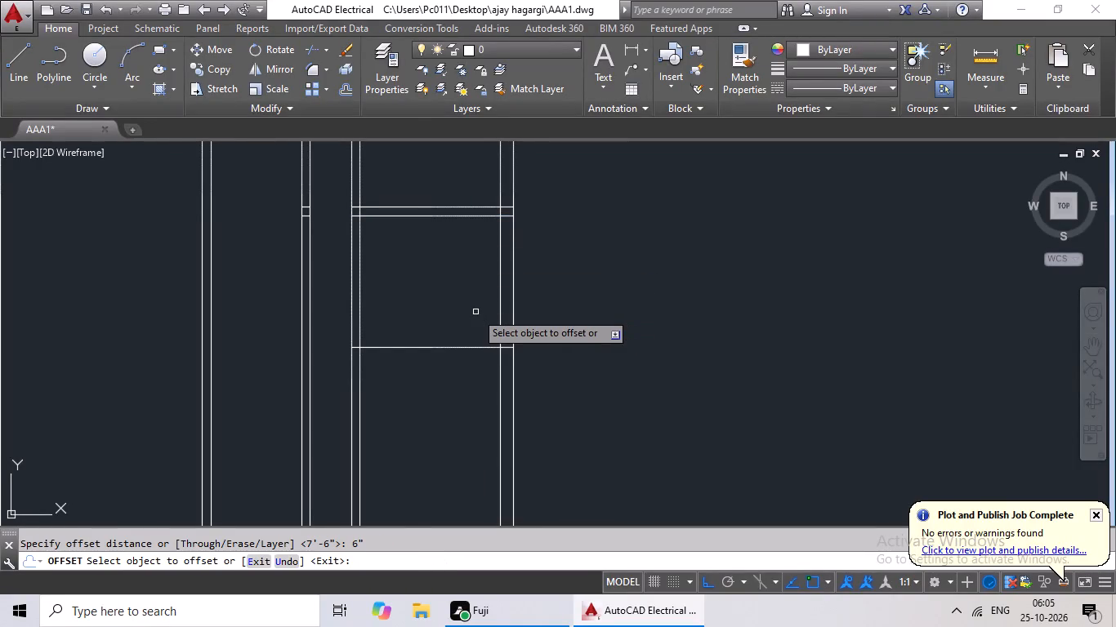
pyautogui.moveTo(467, 348); pyautogui.dragTo(464, 376)
pyautogui.click(460, 384)
pyautogui.moveTo(441, 388); pyautogui.dragTo(449, 289, button='middle')
pyautogui.scroll(-1, 452, 309)
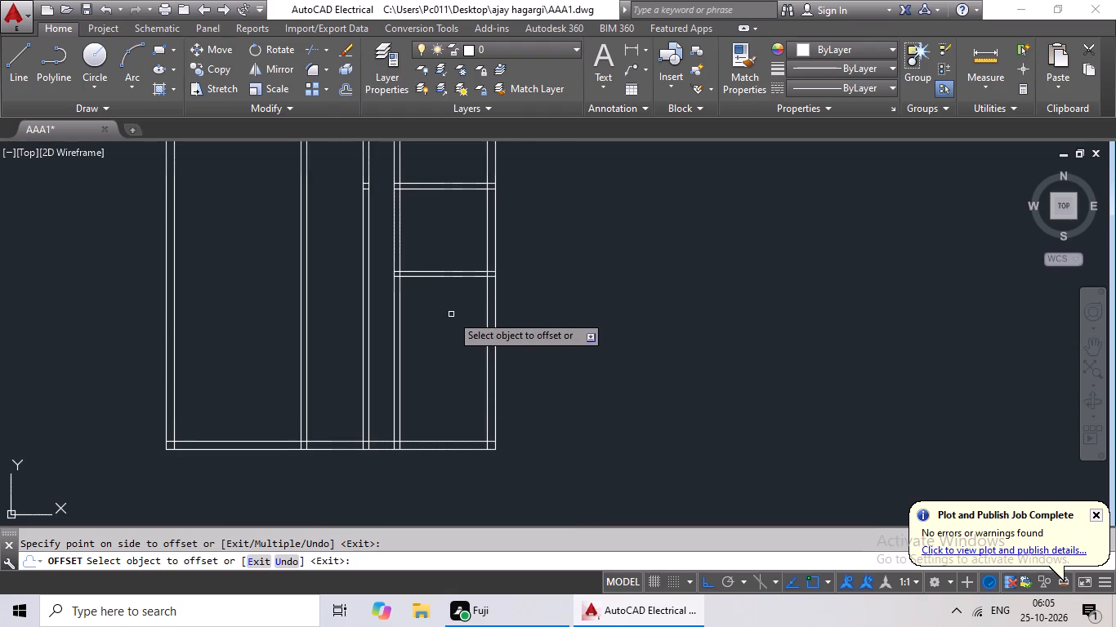
pyautogui.moveTo(451, 314); pyautogui.dragTo(439, 321, button='middle')
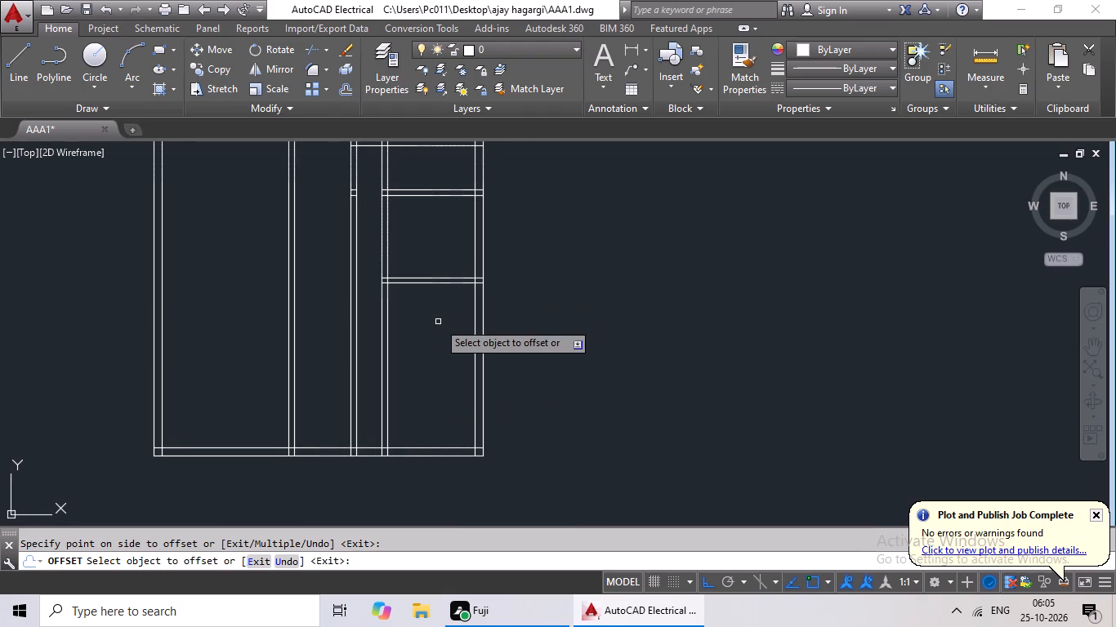
pyautogui.moveTo(361, 222); pyautogui.dragTo(359, 345, button='middle')
pyautogui.moveTo(387, 231); pyautogui.dragTo(387, 168, button='middle')
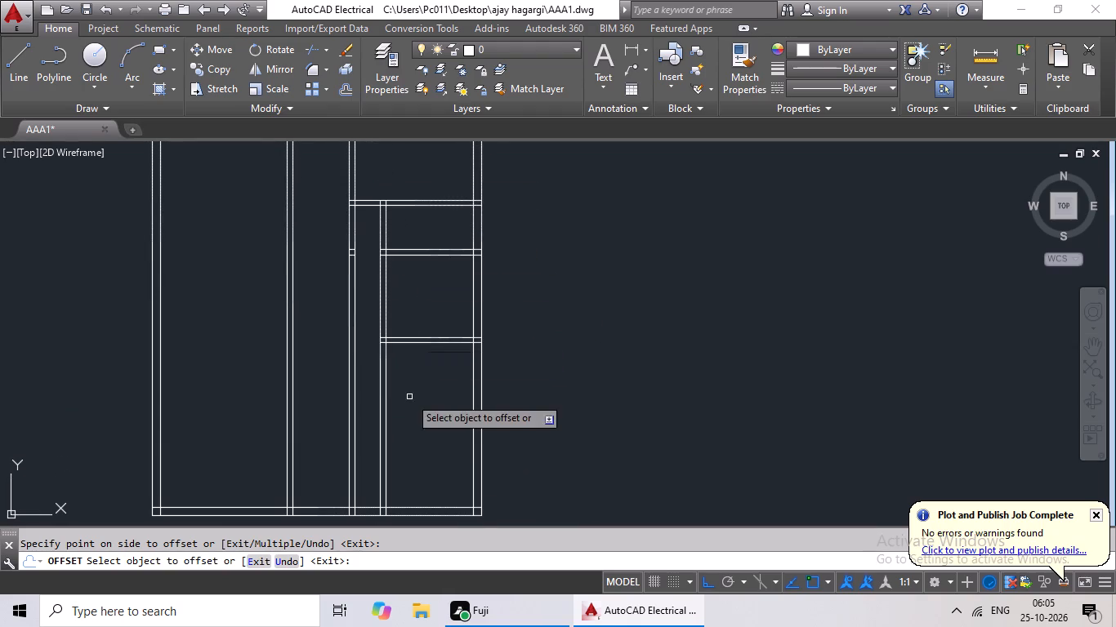
pyautogui.moveTo(417, 381); pyautogui.dragTo(364, 453)
pyautogui.press('Escape')
pyautogui.press('Escape')
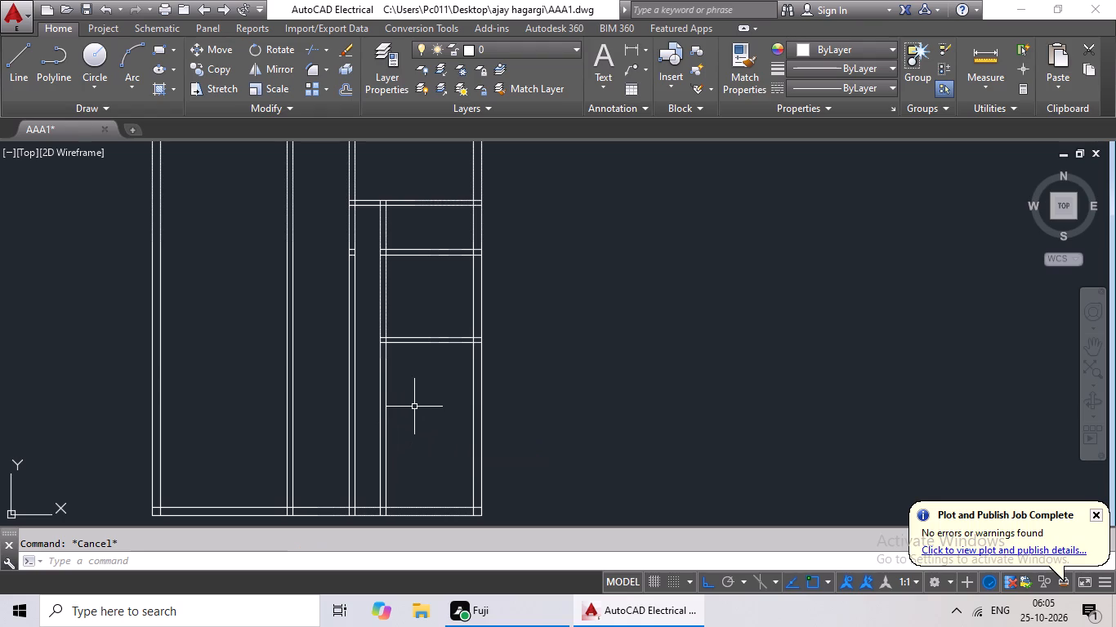
pyautogui.press('Escape')
# Trim both vertical partitions out of the open lower right area, and the passage-side wall out of the 4' stretch beside the small room.
pyautogui.write('tr')
pyautogui.press('space')
pyautogui.press('space')
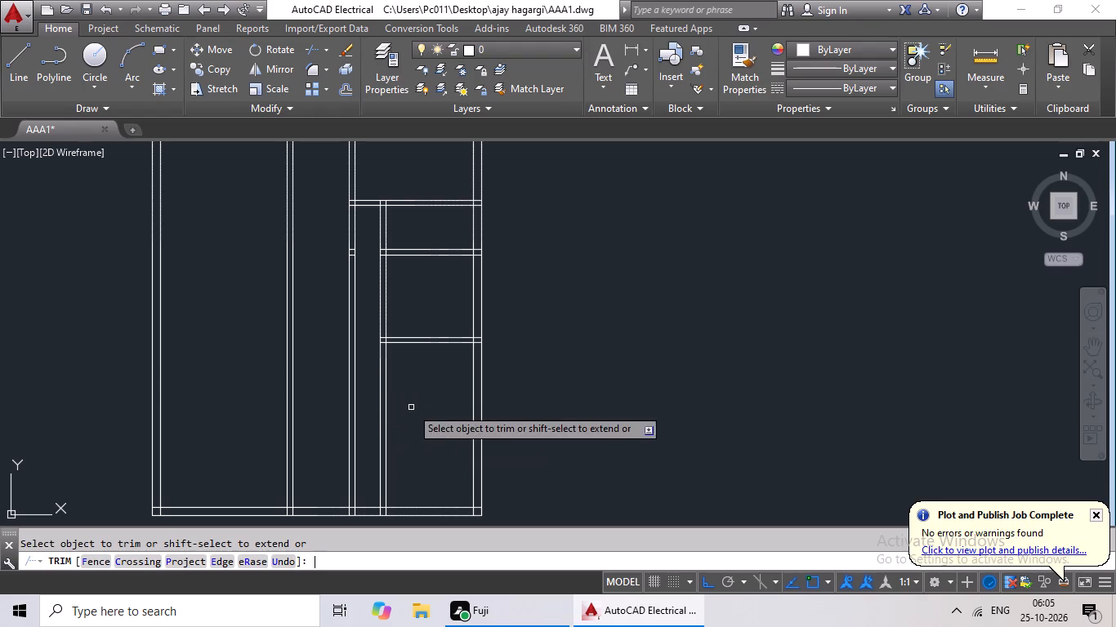
pyautogui.moveTo(417, 379); pyautogui.dragTo(319, 436)
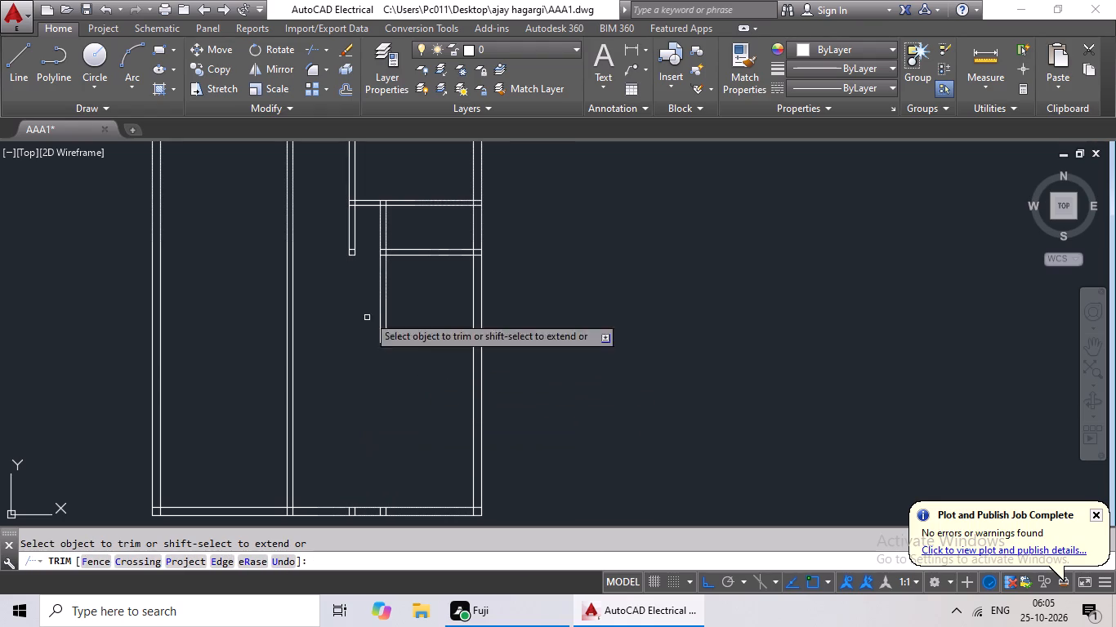
pyautogui.scroll(3, 364, 238)
pyautogui.moveTo(361, 202); pyautogui.dragTo(282, 252)
pyautogui.press('Escape')
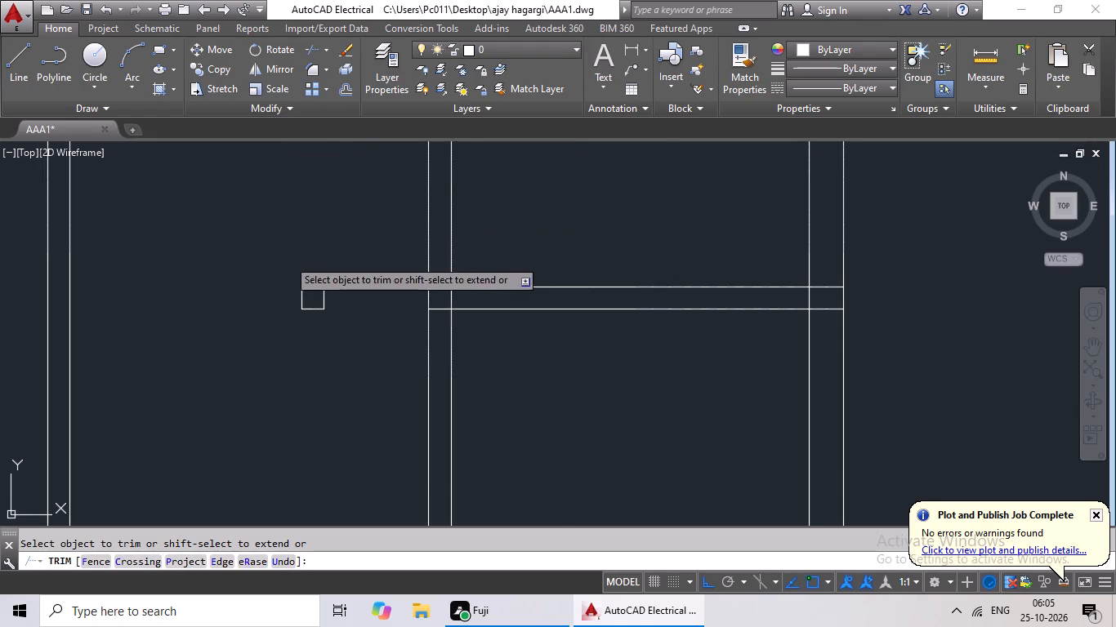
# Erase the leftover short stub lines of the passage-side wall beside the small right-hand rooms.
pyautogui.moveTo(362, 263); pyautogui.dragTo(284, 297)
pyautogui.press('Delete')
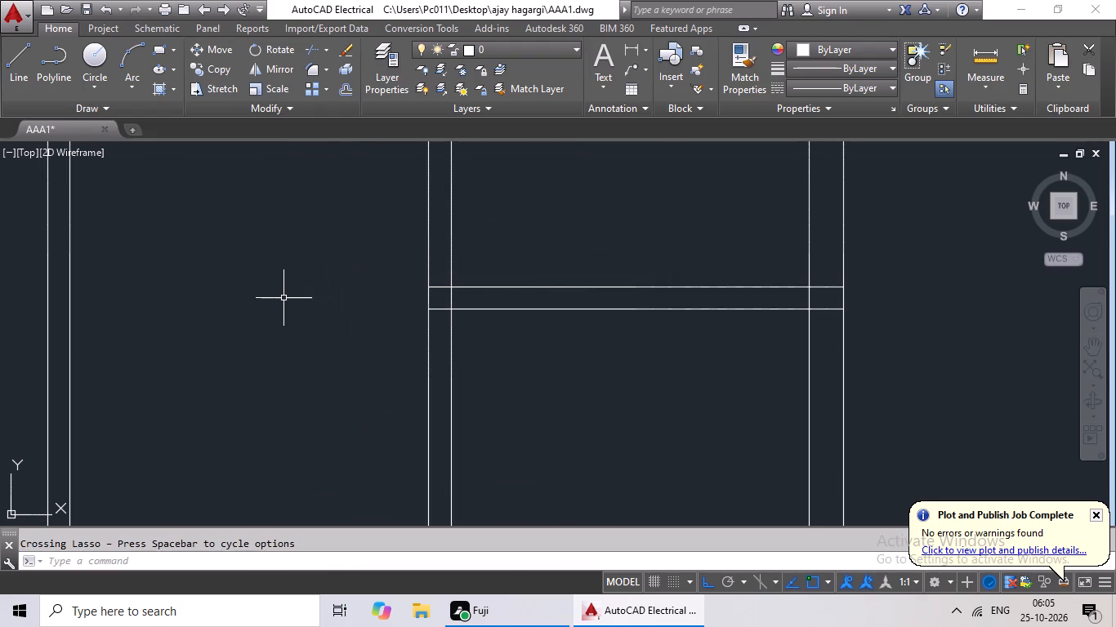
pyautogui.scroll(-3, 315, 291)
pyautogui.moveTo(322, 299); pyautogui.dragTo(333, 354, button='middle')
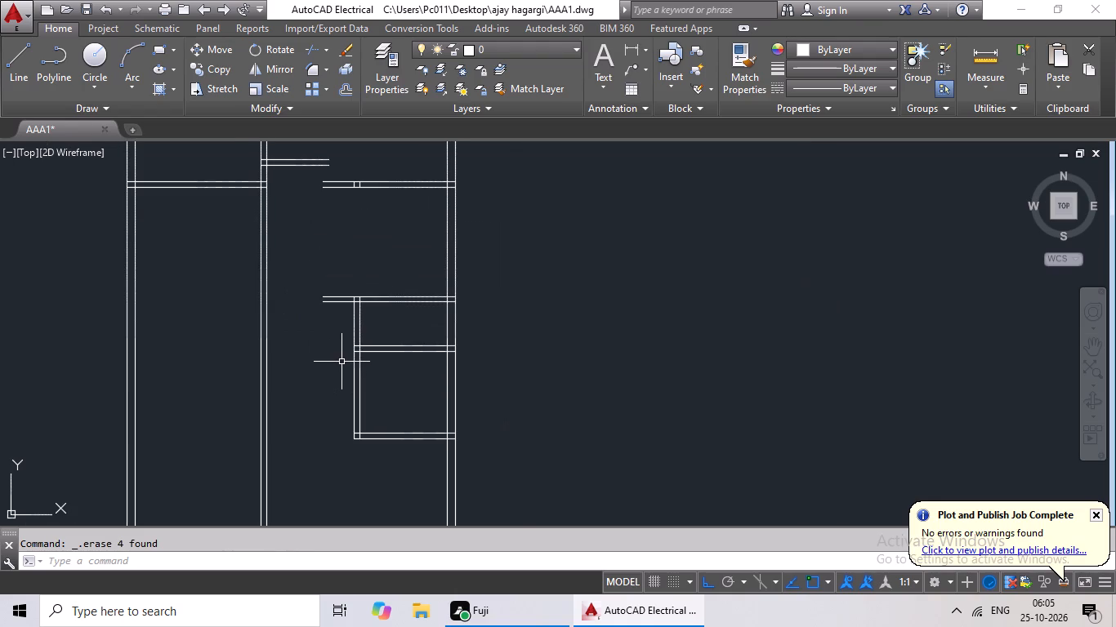
# Undo the recent stub erasures and the trims of the passage-side wall and the vertical partition beside the small right-hand rooms.
pyautogui.hotkey('ctrl', 'z')
pyautogui.scroll(-3, 355, 362)
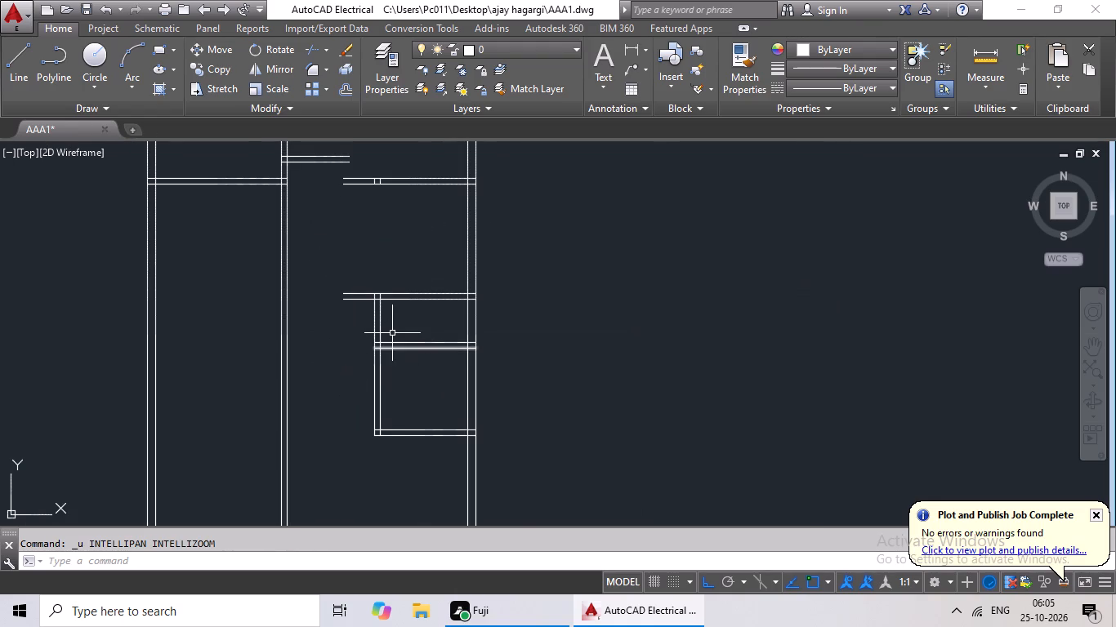
pyautogui.hotkey('ctrl', 'z')
pyautogui.keyDown('ctrl'); pyautogui.scroll(-3, 392, 345); pyautogui.keyUp('ctrl')
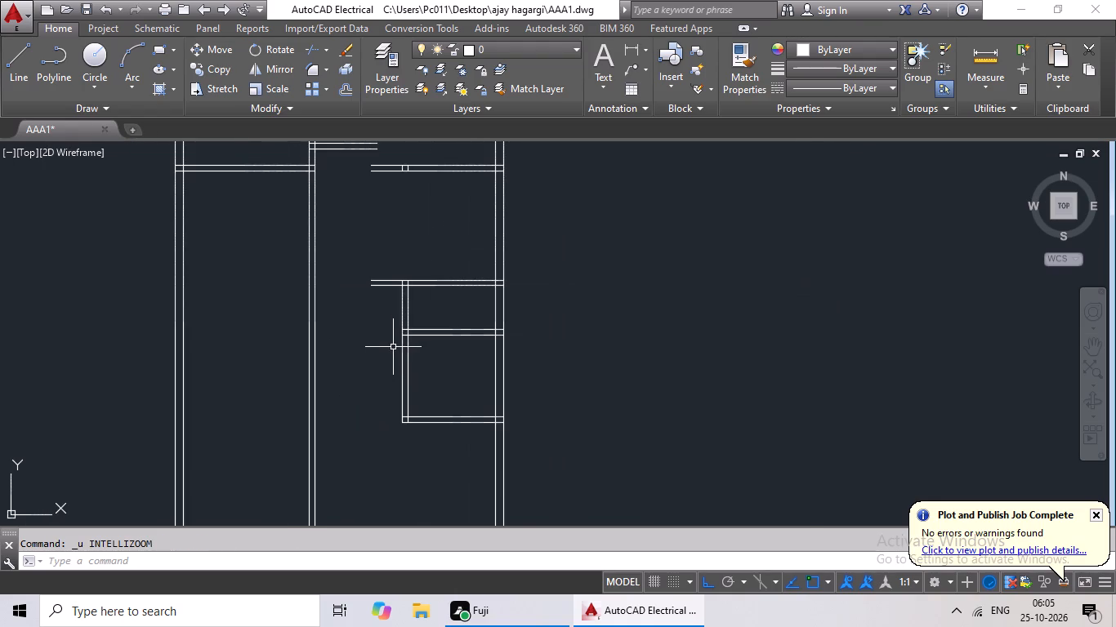
pyautogui.hotkey('ctrl', 'z')
pyautogui.hotkey('ctrl', 'z')
pyautogui.keyDown('ctrl'); pyautogui.scroll(-4, 400, 349); pyautogui.keyUp('ctrl')
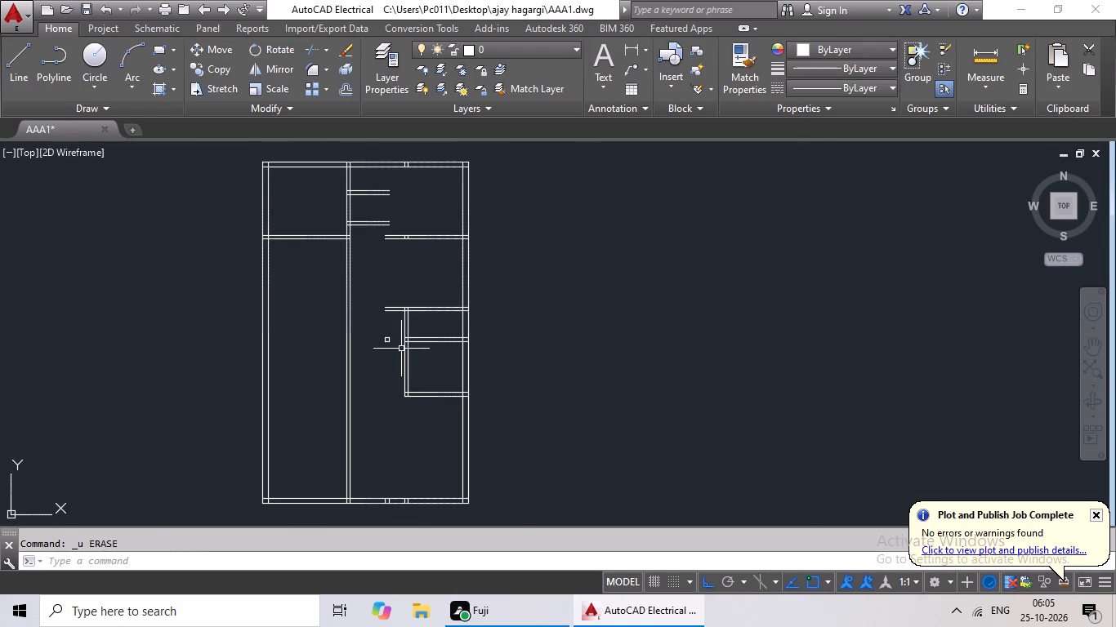
pyautogui.hotkey('ctrl', 'z')
pyautogui.hotkey('ctrl', 'z')
pyautogui.keyDown('ctrl'); pyautogui.scroll(-2, 426, 366); pyautogui.keyUp('ctrl')
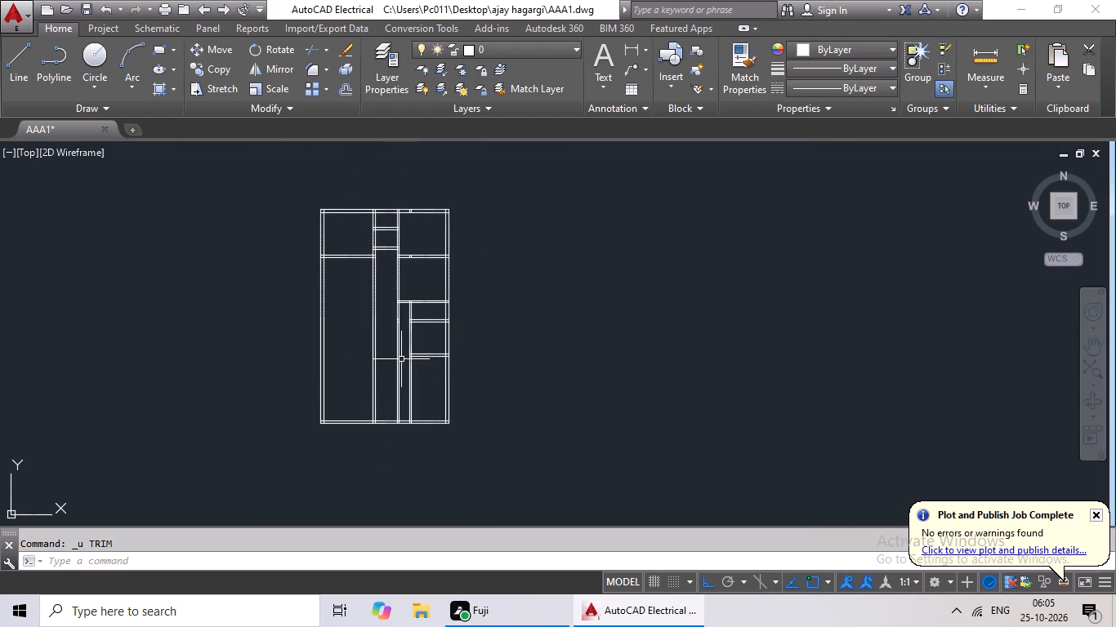
pyautogui.scroll(2, 378, 354)
pyautogui.middleClick(392, 355)
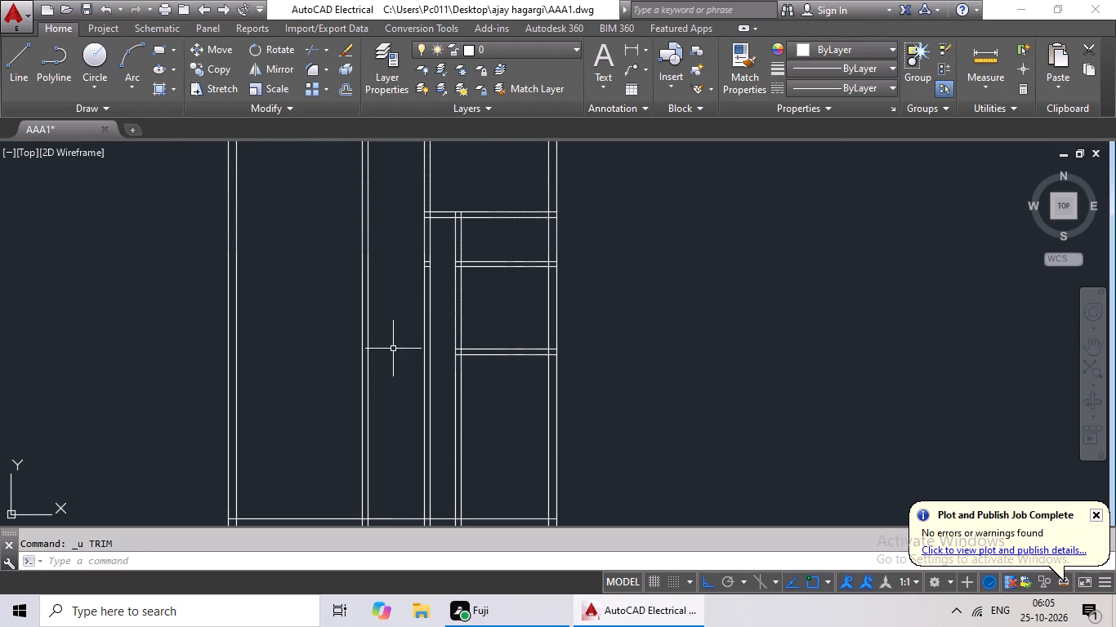
pyautogui.scroll(-1, 393, 356)
pyautogui.moveTo(408, 325); pyautogui.dragTo(412, 443, button='middle')
pyautogui.moveTo(411, 426); pyautogui.dragTo(426, 347, button='middle')
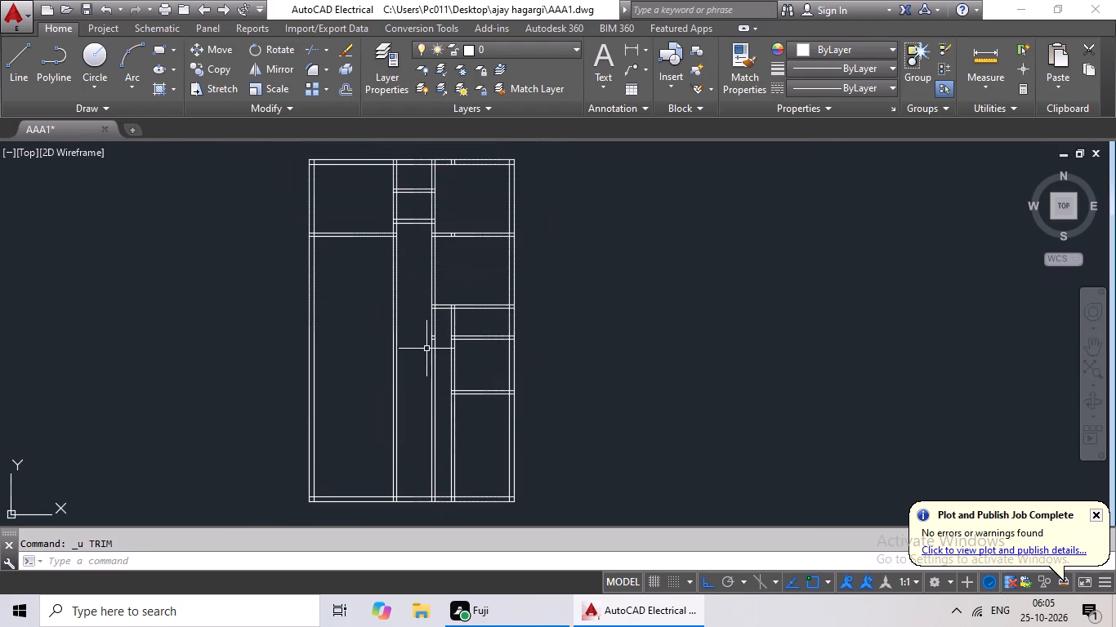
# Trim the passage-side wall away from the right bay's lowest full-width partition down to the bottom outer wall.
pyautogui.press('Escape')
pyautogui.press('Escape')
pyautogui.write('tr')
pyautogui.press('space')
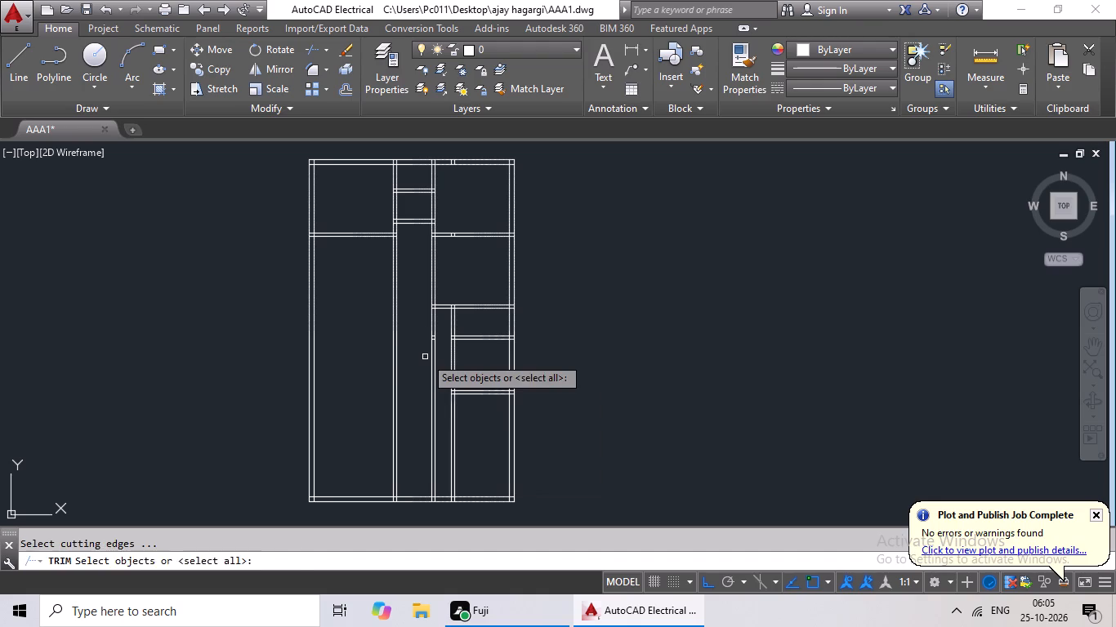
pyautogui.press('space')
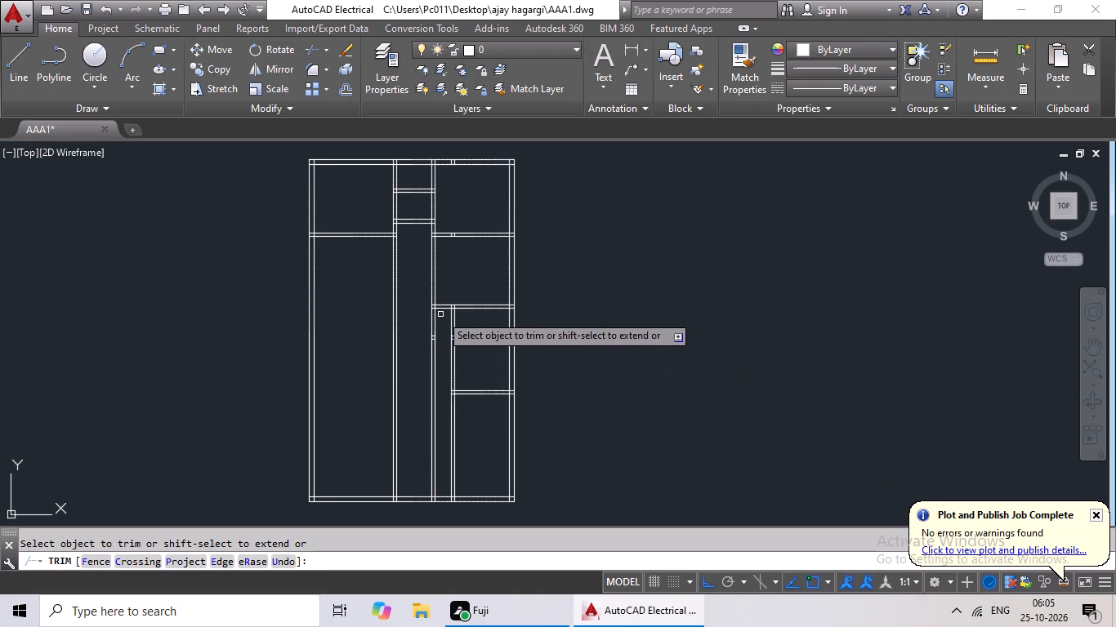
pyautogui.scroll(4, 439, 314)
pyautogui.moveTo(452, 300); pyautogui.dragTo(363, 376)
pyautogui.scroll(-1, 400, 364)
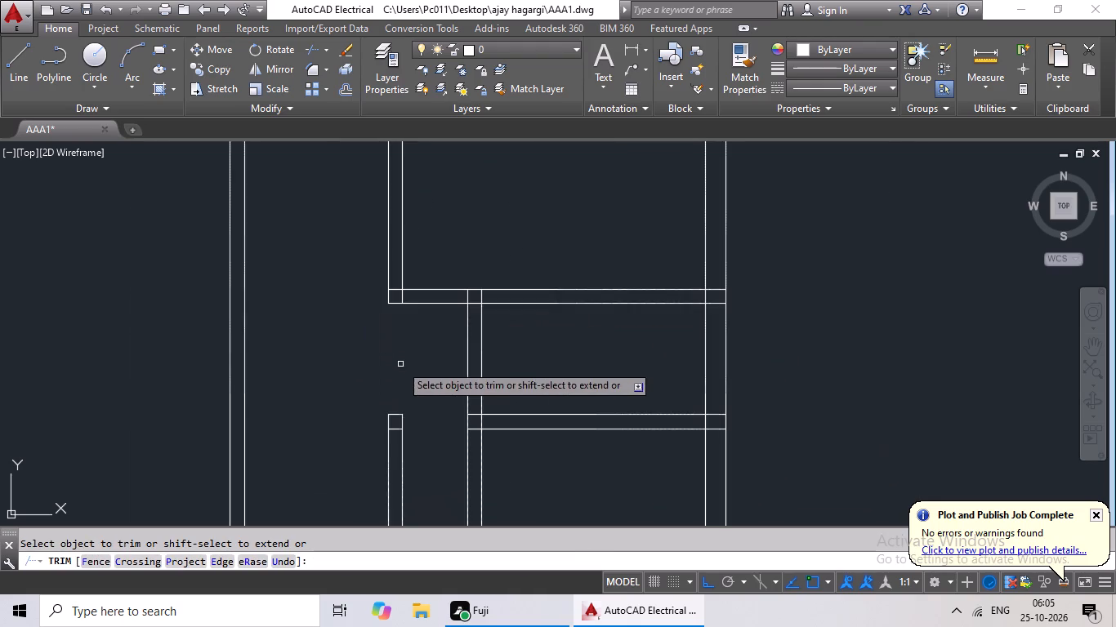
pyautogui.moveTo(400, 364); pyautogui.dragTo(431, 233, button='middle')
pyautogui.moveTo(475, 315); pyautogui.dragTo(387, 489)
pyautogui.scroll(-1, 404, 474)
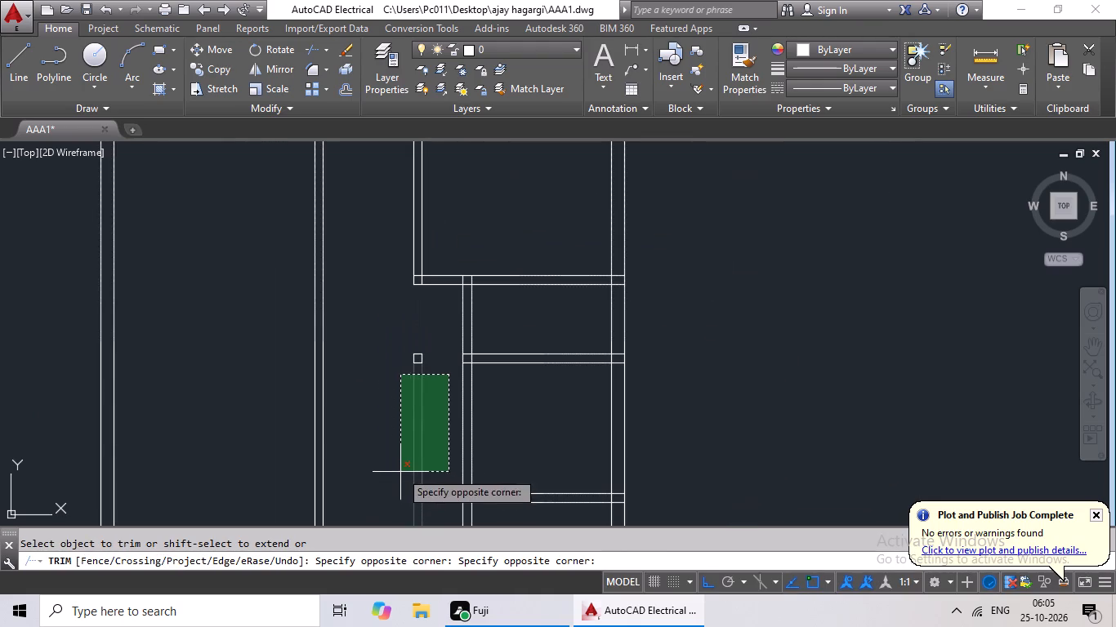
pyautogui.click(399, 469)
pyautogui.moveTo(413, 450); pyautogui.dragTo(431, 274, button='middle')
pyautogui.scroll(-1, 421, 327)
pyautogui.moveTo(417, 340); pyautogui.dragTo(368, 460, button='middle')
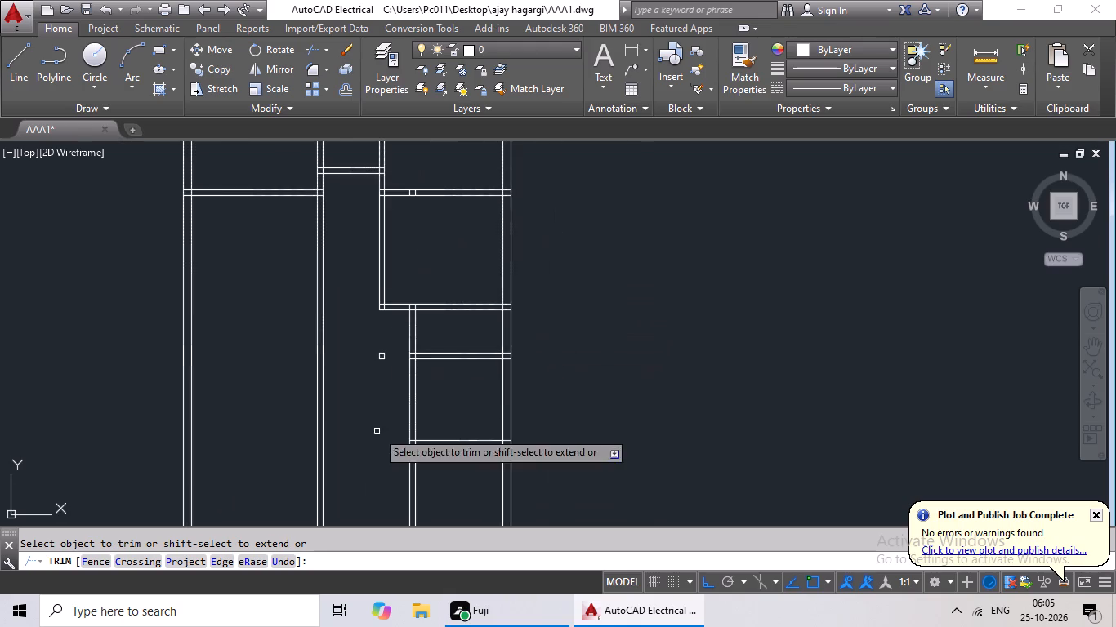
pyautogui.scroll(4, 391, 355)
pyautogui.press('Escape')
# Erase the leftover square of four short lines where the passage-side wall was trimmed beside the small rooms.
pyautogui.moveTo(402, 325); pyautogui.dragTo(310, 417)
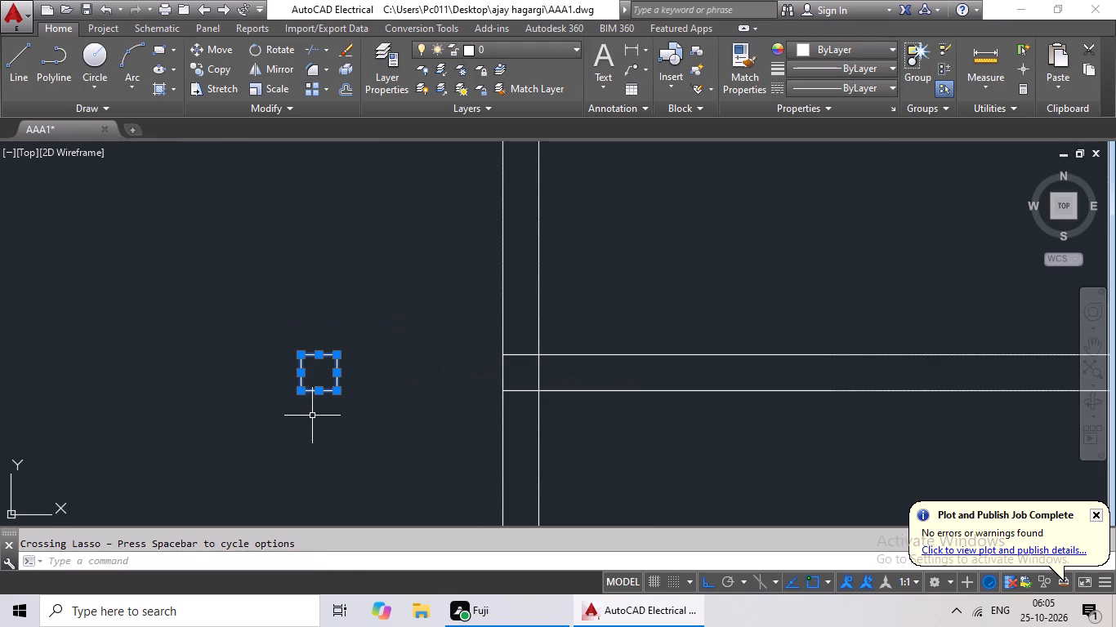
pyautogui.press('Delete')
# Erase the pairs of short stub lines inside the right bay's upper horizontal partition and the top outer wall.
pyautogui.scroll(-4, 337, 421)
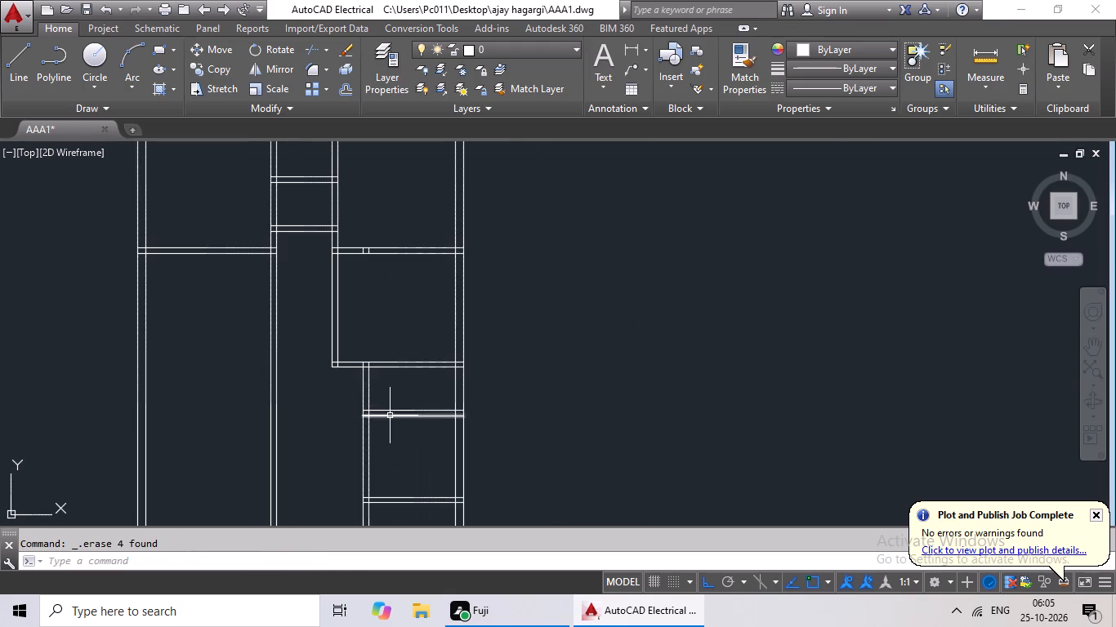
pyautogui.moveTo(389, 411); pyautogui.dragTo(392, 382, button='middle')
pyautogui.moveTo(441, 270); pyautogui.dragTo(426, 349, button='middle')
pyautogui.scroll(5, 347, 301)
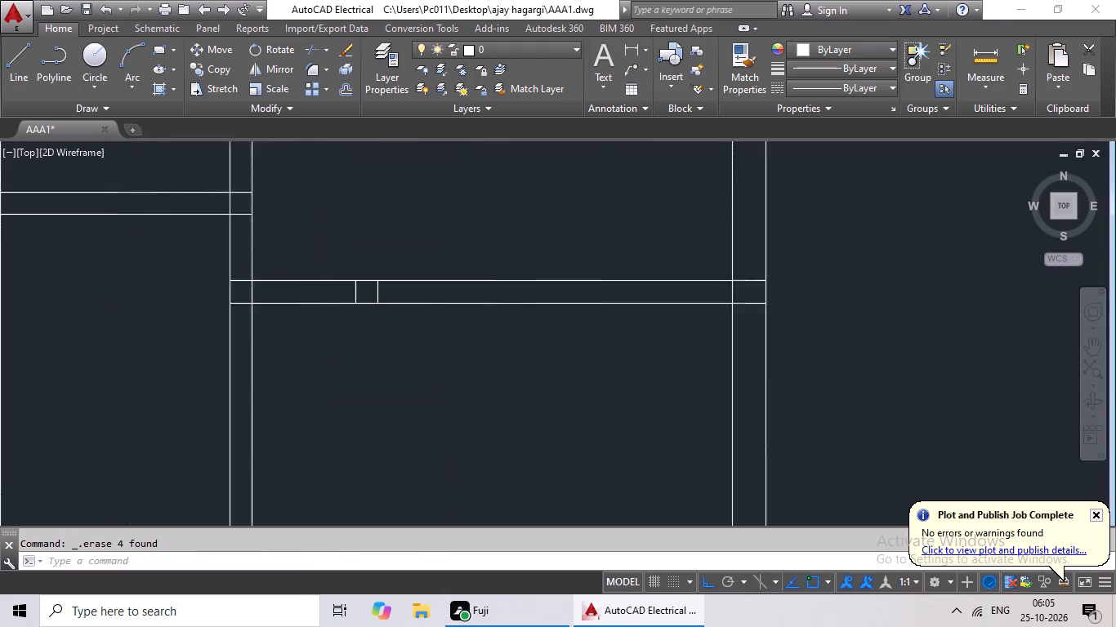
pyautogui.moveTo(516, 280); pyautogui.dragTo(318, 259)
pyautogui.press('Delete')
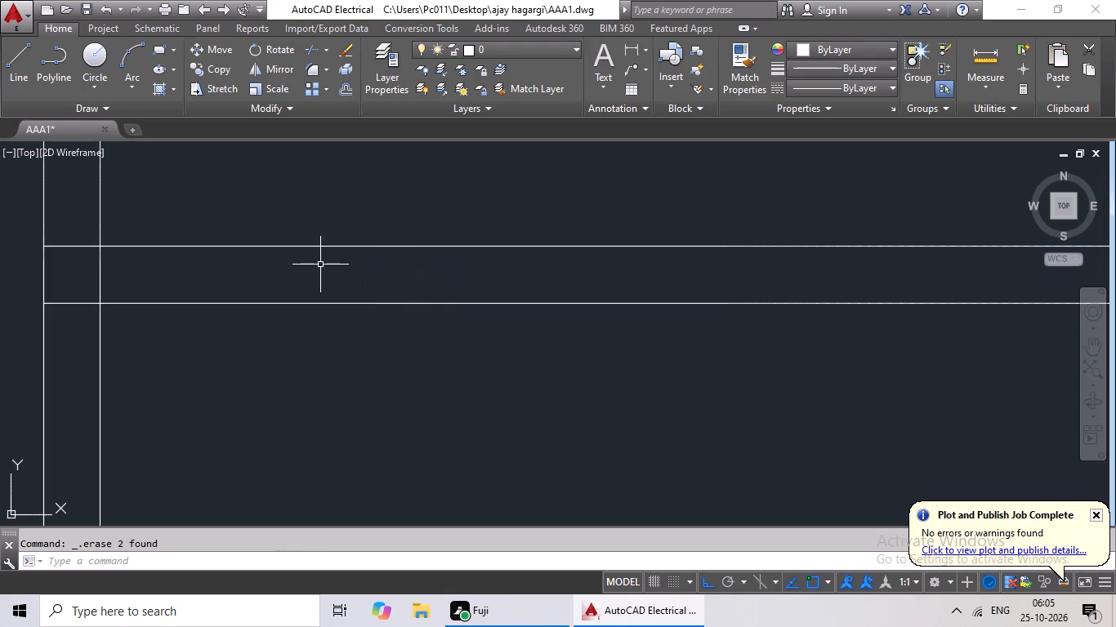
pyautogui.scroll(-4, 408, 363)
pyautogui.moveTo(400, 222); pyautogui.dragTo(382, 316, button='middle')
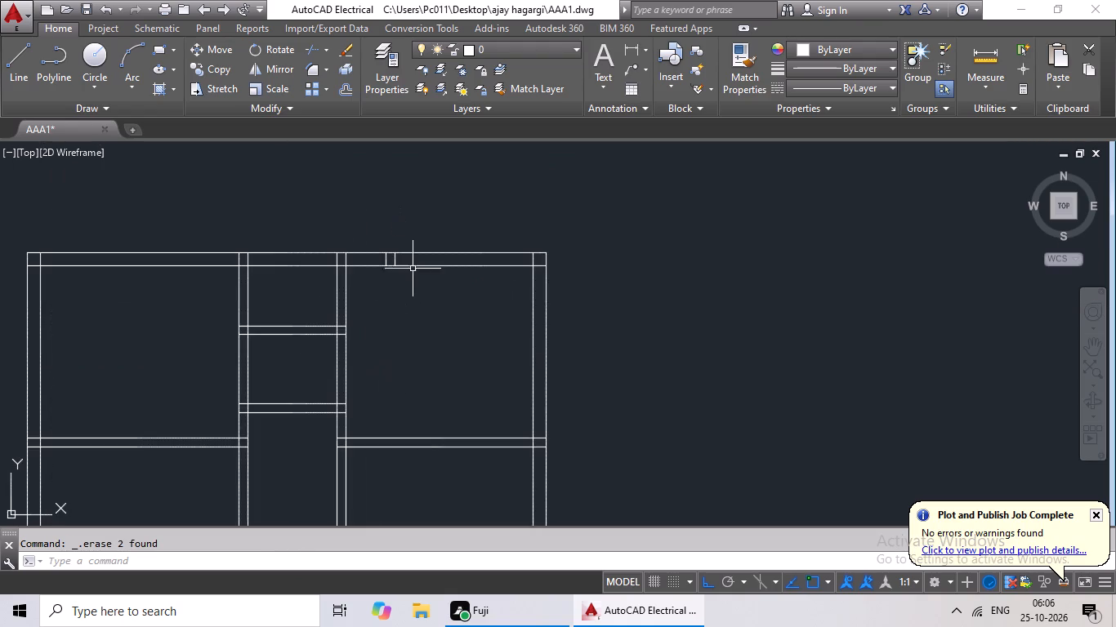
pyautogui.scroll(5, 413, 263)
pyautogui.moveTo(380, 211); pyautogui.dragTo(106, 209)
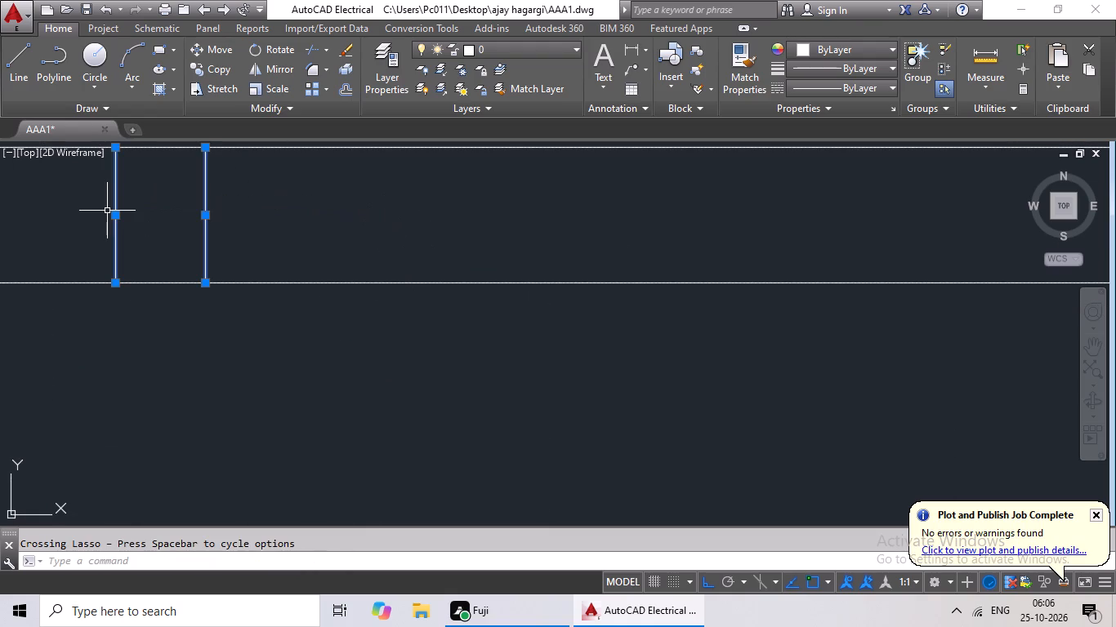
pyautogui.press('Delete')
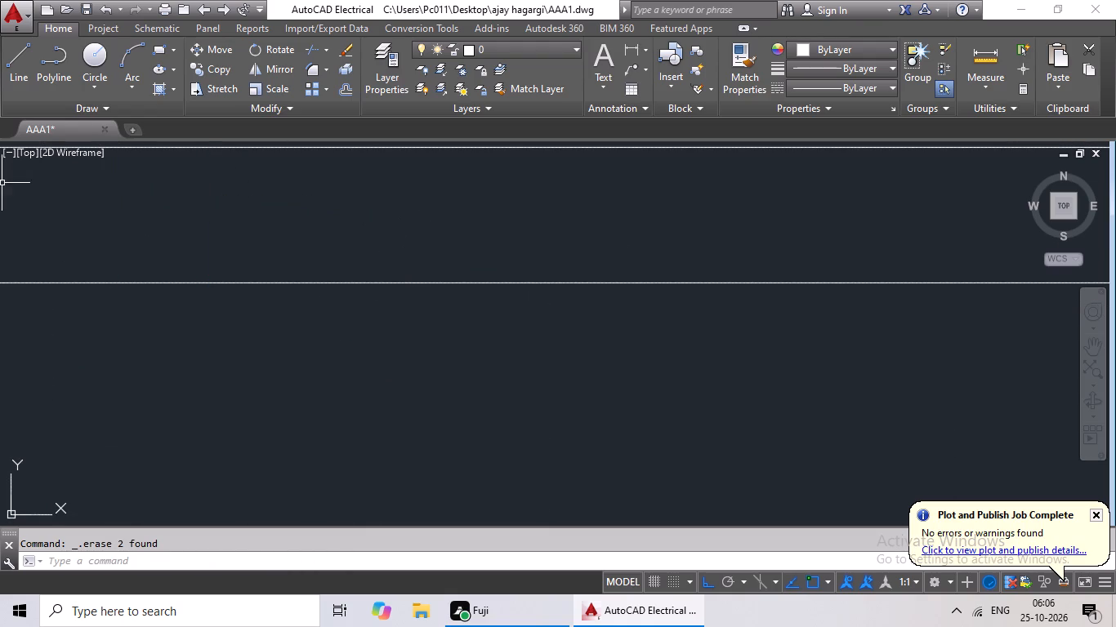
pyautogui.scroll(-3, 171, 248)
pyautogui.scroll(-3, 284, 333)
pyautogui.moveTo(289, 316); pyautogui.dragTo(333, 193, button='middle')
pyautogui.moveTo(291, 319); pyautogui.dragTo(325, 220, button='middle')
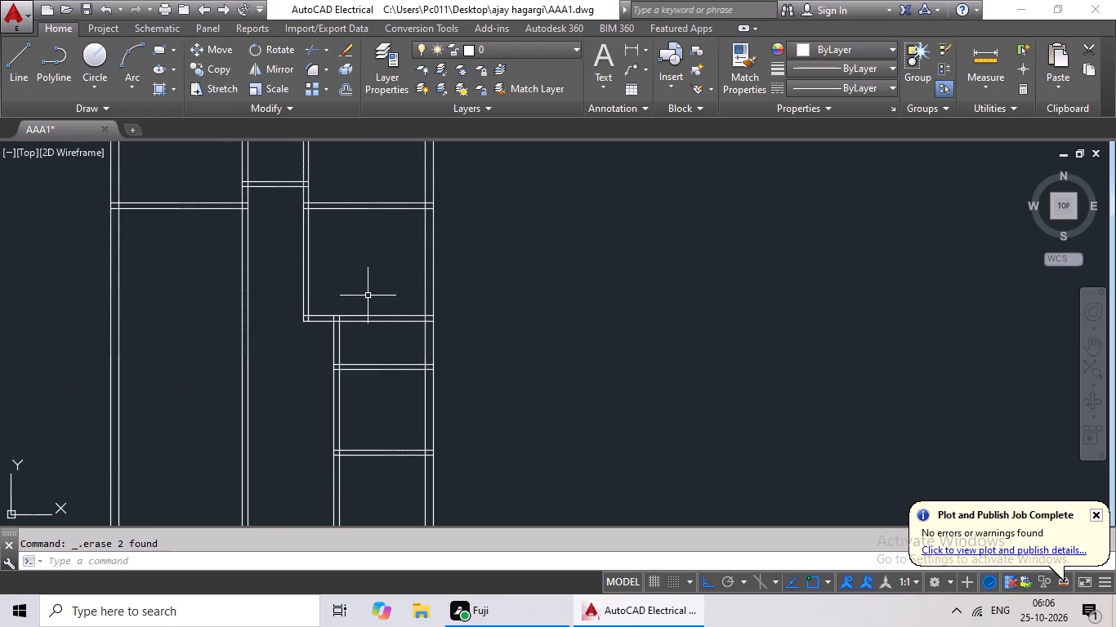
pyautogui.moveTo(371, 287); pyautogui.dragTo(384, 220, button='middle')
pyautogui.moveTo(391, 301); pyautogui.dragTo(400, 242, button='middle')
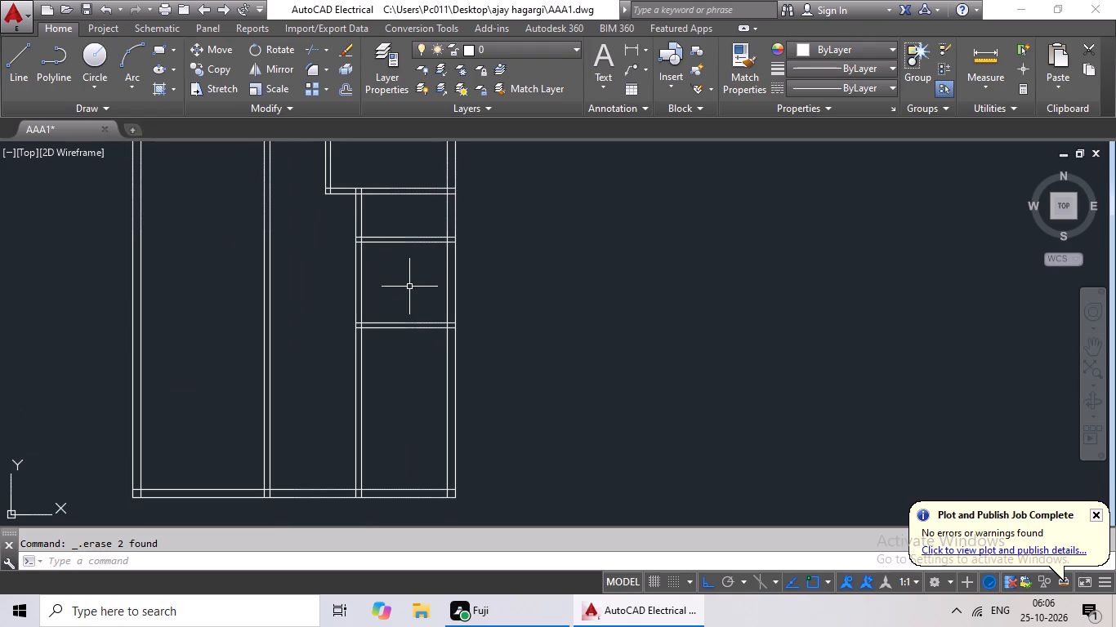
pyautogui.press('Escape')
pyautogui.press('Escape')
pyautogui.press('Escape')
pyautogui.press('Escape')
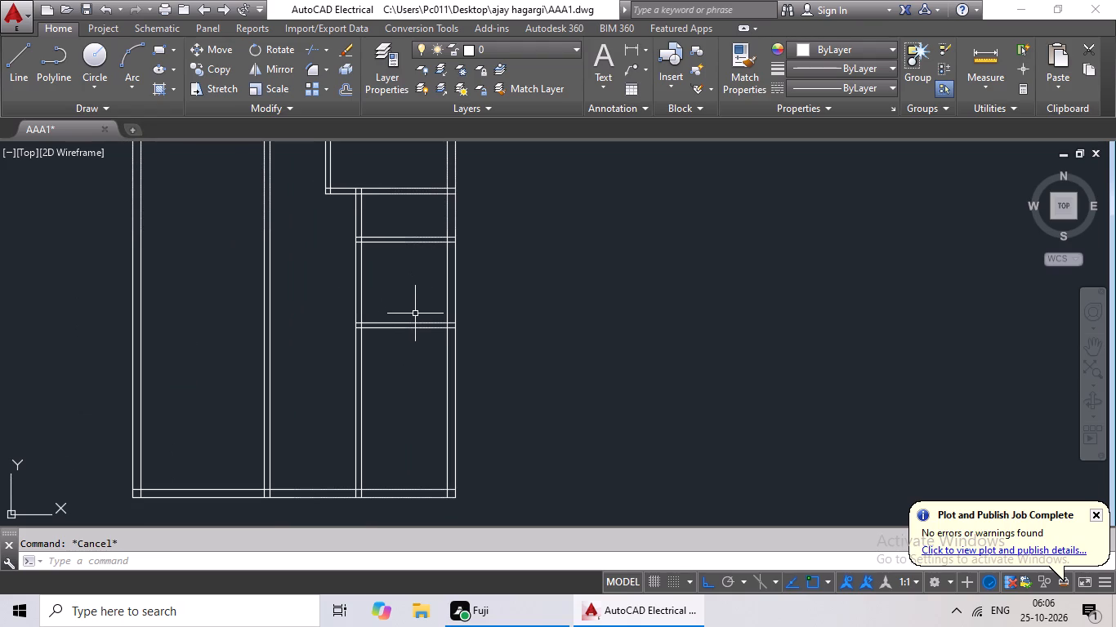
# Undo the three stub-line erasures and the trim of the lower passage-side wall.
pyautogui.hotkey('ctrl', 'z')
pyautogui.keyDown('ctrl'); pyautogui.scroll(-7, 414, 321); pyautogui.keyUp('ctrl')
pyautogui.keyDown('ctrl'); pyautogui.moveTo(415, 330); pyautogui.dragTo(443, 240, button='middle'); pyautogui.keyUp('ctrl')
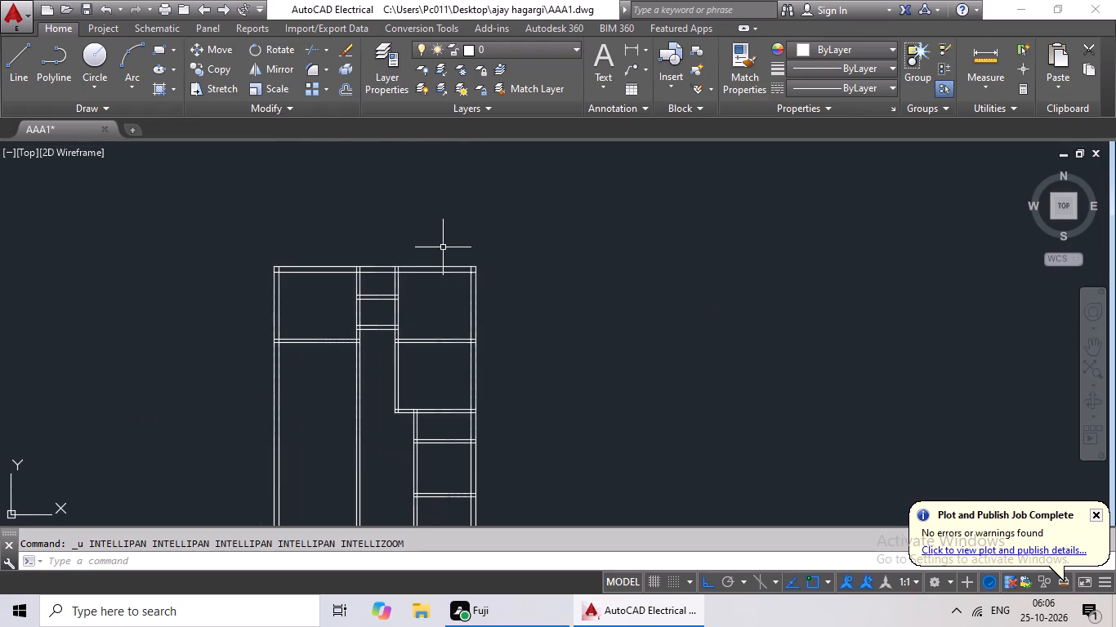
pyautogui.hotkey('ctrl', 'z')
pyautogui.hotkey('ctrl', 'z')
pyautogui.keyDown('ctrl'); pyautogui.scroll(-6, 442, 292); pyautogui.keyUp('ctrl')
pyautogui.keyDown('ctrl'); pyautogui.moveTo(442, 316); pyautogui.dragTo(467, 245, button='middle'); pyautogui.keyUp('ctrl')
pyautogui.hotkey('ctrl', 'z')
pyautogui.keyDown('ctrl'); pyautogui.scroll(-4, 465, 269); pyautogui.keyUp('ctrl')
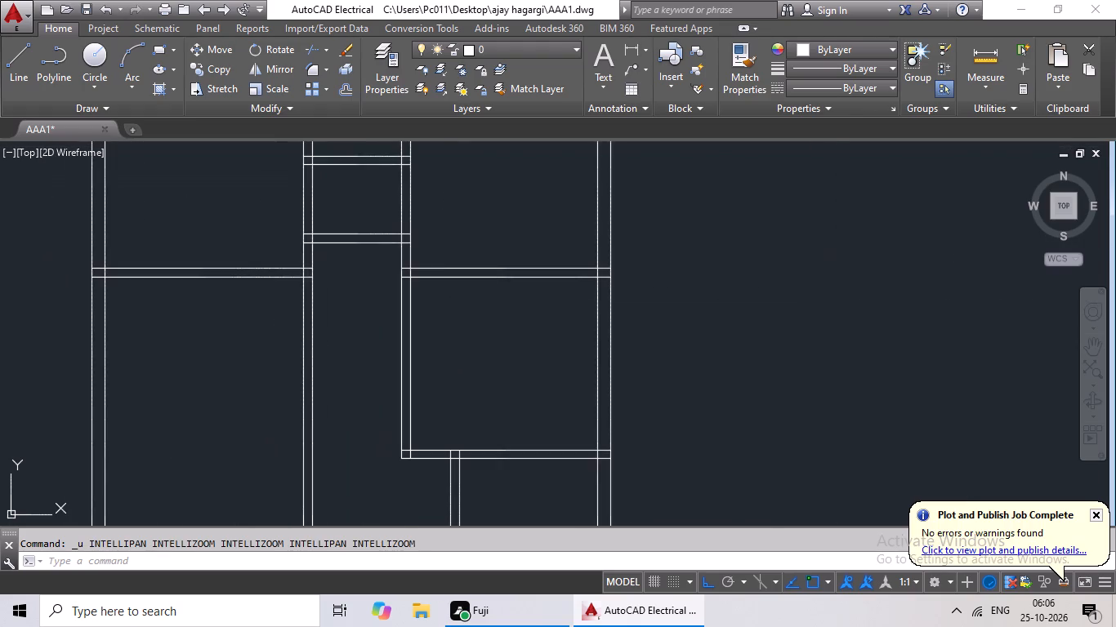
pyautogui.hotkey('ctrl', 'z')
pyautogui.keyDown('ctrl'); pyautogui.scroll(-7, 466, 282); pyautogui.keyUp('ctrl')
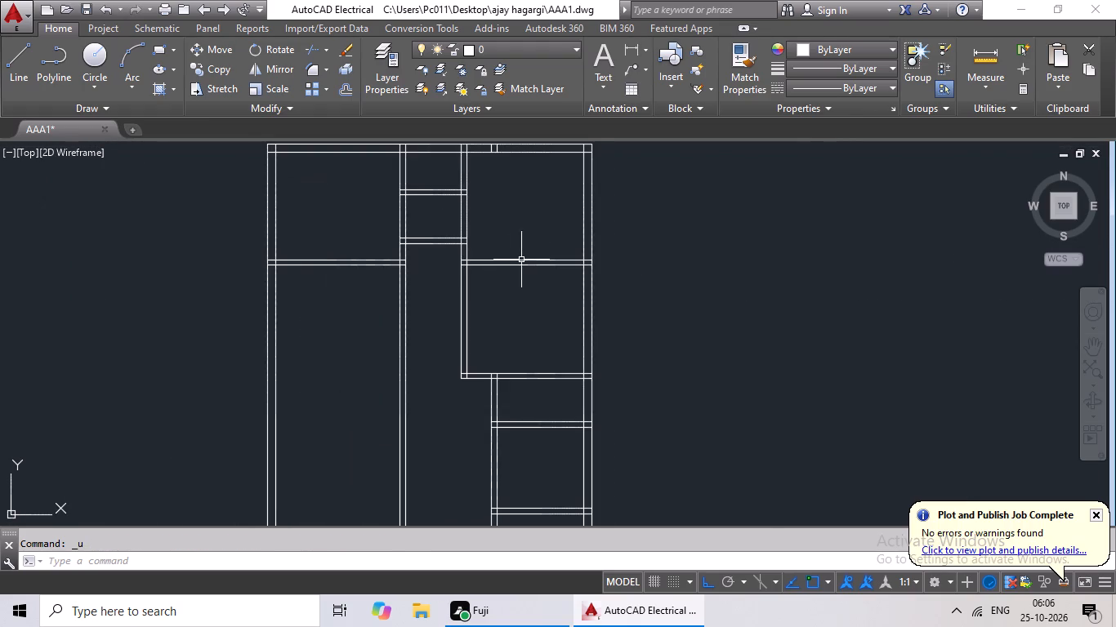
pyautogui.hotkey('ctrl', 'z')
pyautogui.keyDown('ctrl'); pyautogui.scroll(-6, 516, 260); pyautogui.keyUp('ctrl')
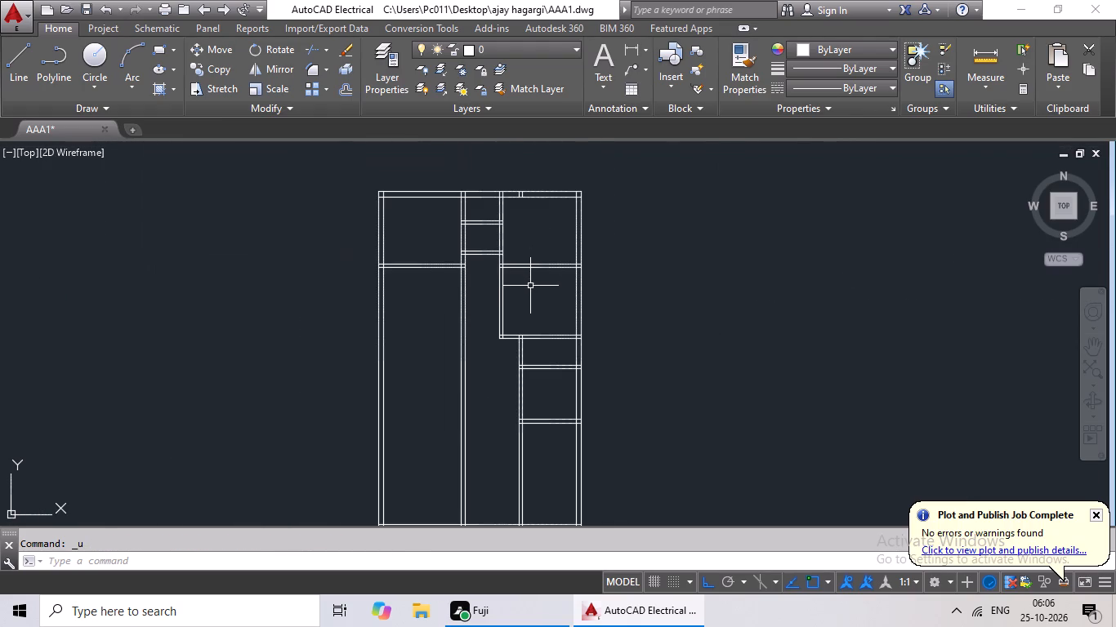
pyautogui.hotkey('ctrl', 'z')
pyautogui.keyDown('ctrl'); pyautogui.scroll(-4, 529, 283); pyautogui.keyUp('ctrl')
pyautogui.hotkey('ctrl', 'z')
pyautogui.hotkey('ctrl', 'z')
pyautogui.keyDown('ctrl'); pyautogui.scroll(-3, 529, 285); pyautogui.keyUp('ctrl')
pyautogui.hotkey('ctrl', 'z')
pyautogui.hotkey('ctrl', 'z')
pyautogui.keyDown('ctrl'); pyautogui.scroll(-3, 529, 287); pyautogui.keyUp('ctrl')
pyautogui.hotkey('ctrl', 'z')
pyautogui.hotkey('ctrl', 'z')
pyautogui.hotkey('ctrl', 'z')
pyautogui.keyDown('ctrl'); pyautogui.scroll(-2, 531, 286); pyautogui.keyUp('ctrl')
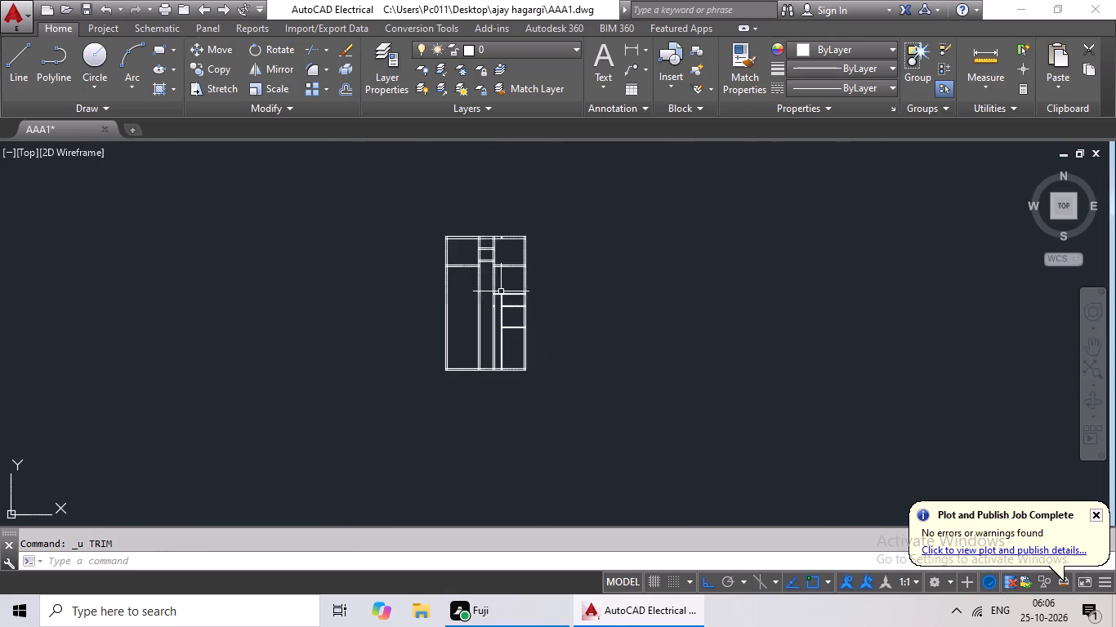
# Examine the partition layout of the right bay, from the passage-side wall and small rooms down to the bottom outer wall.
pyautogui.scroll(3, 498, 286)
pyautogui.moveTo(521, 305); pyautogui.dragTo(533, 281, button='middle')
pyautogui.scroll(2, 524, 292)
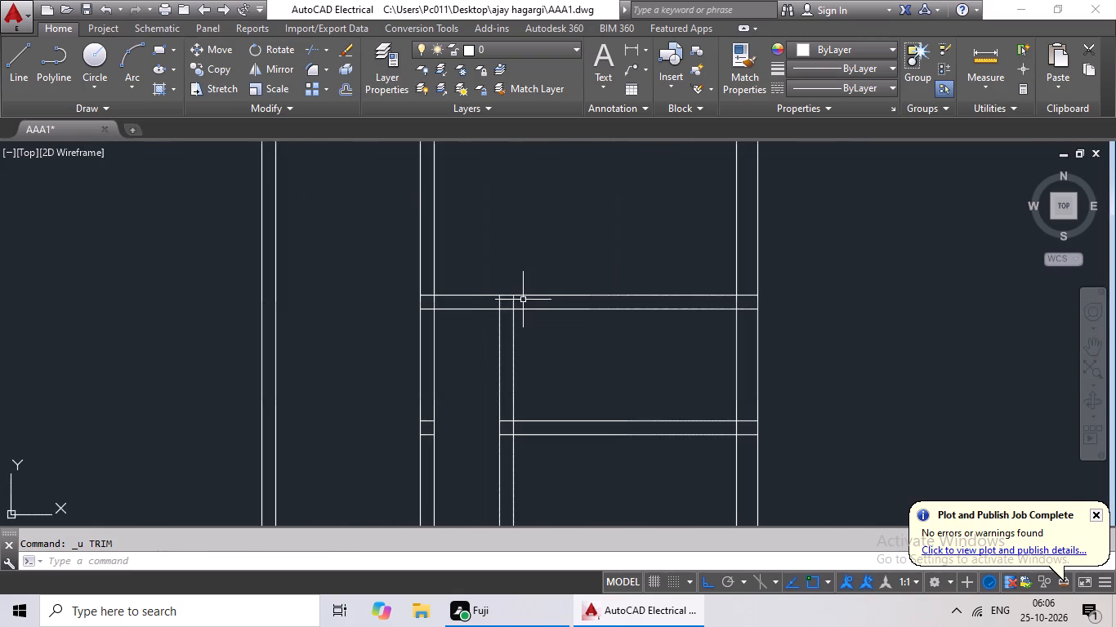
pyautogui.scroll(-1, 523, 301)
pyautogui.moveTo(523, 316); pyautogui.dragTo(525, 309, button='middle')
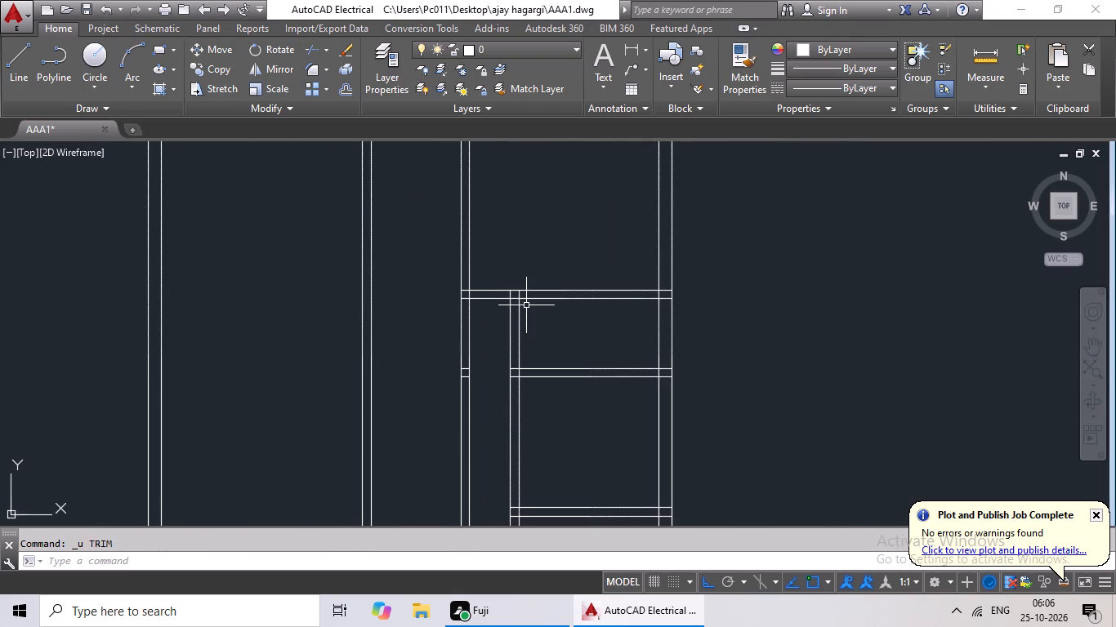
pyautogui.scroll(-4, 525, 304)
pyautogui.scroll(2, 520, 301)
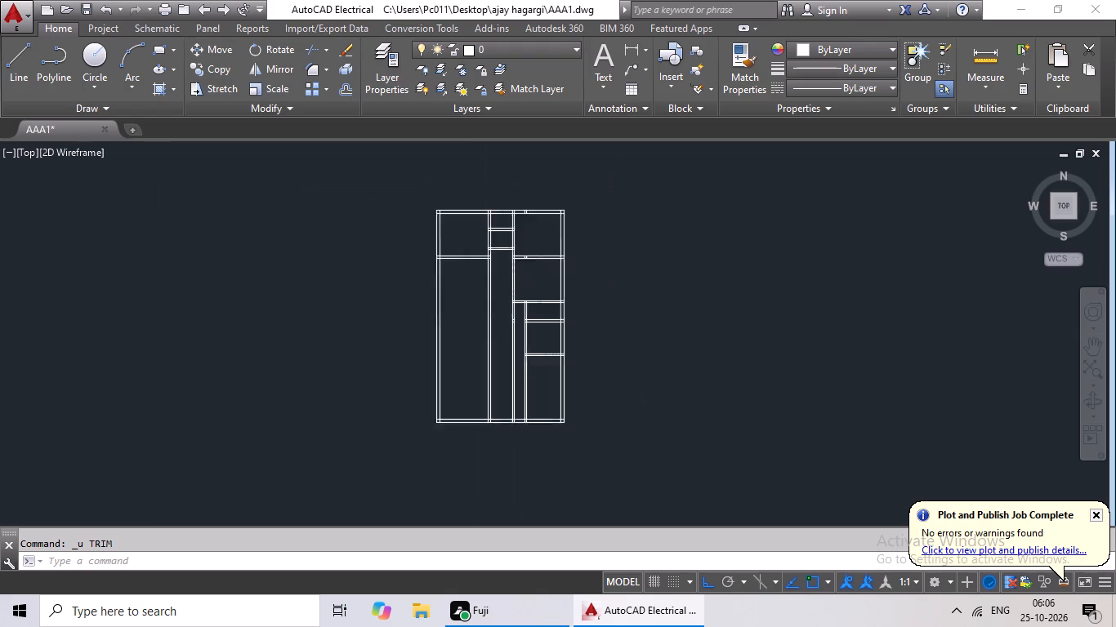
pyautogui.scroll(1, 556, 298)
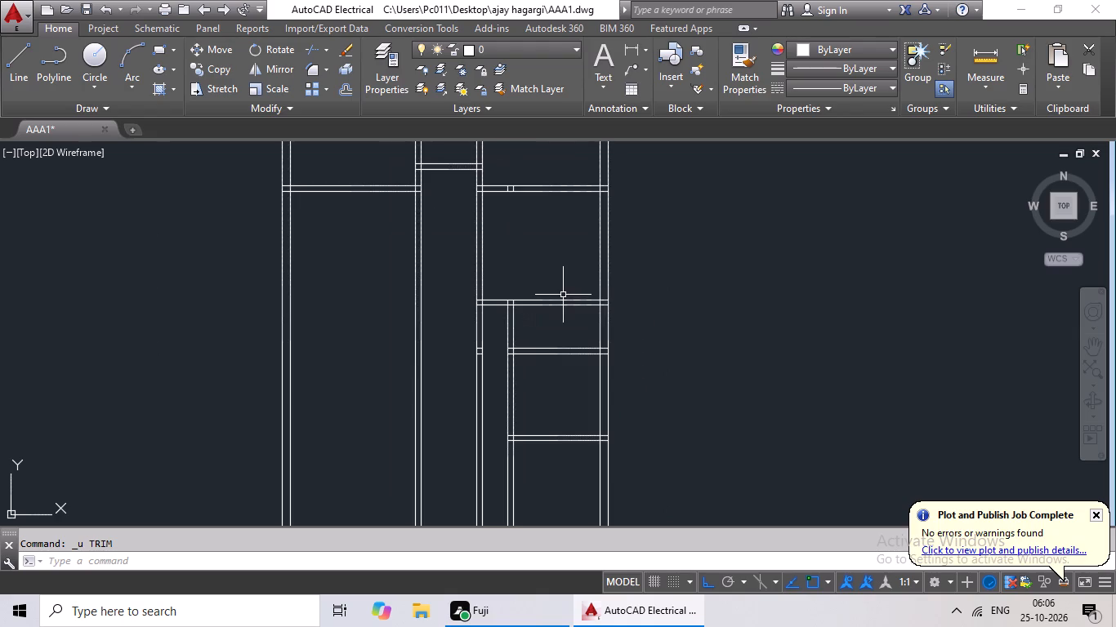
pyautogui.scroll(-1, 563, 295)
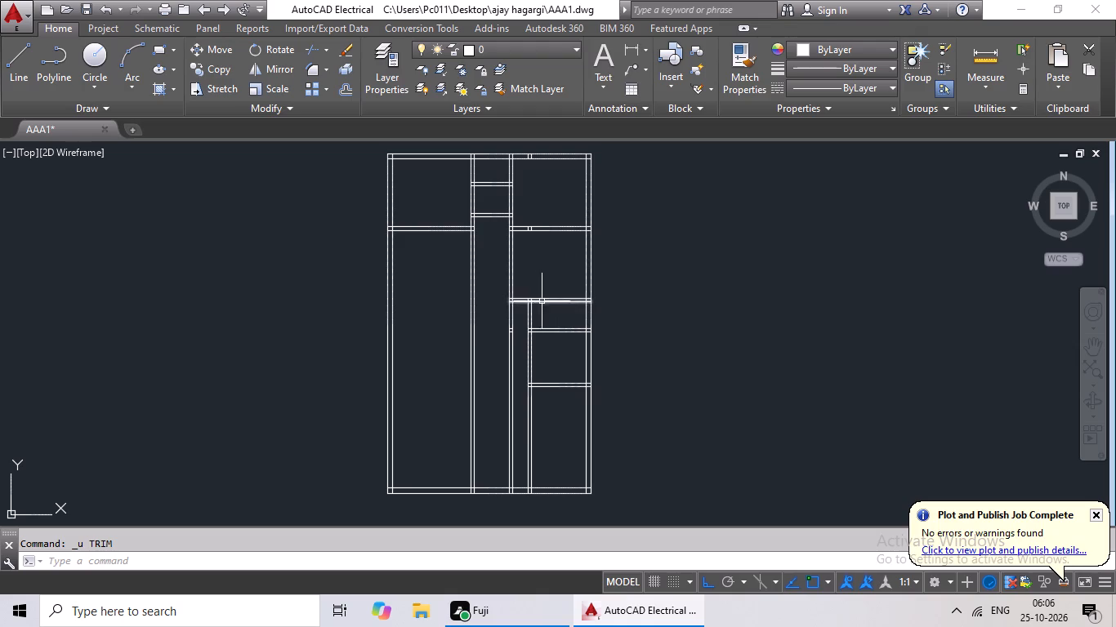
pyautogui.scroll(1, 548, 301)
pyautogui.moveTo(546, 302); pyautogui.dragTo(516, 314, button='middle')
pyautogui.moveTo(520, 251); pyautogui.dragTo(482, 284, button='middle')
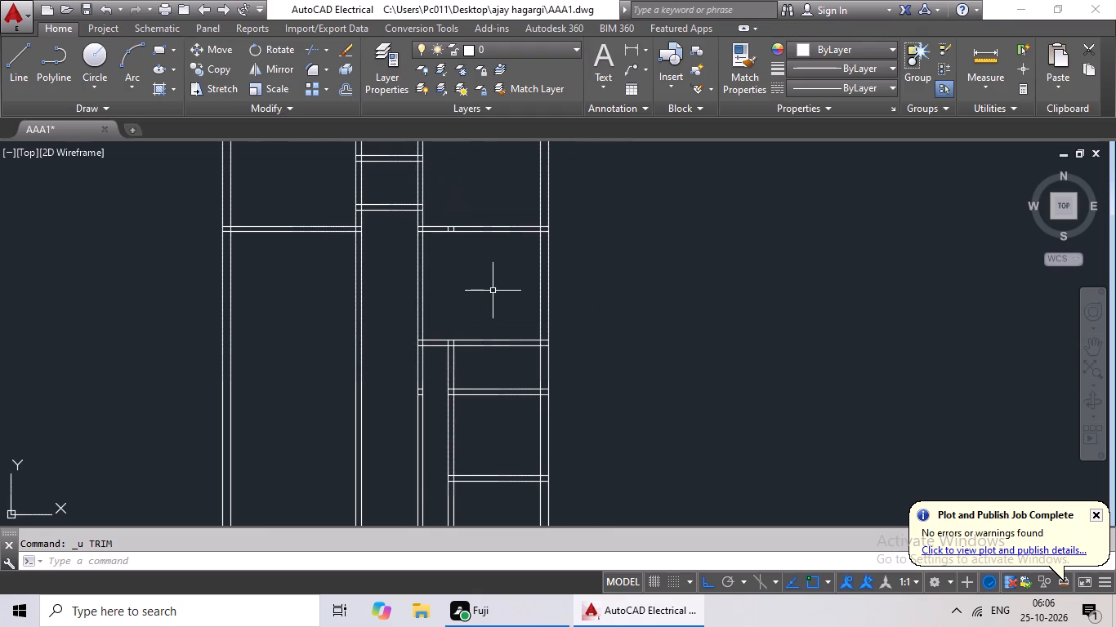
pyautogui.moveTo(499, 282); pyautogui.dragTo(488, 288, button='middle')
pyautogui.press('Escape')
pyautogui.press('Escape')
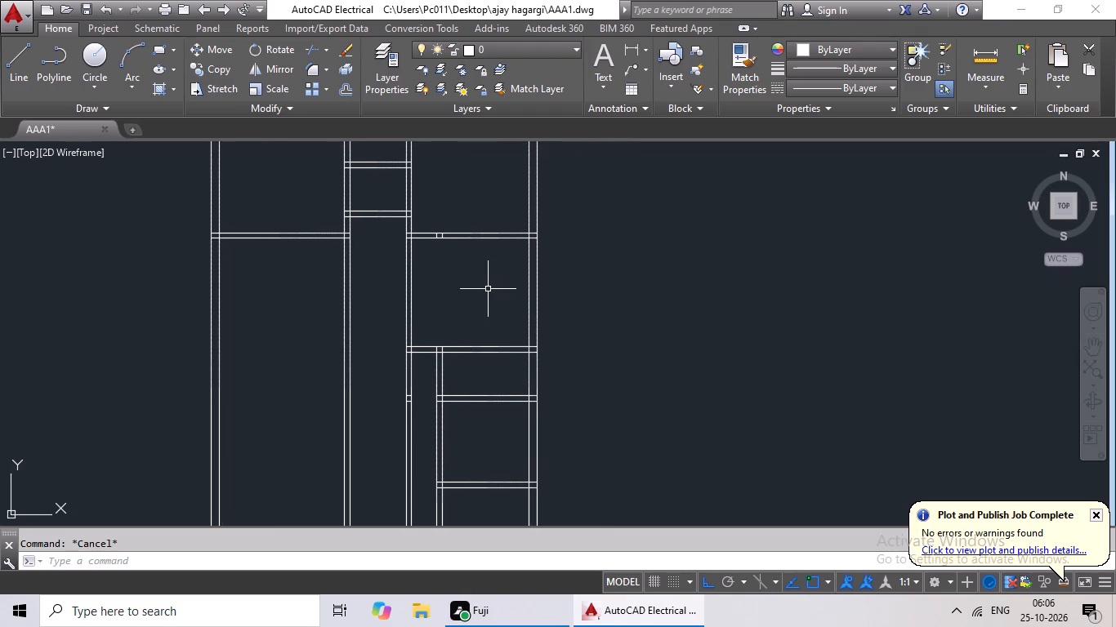
pyautogui.moveTo(489, 276); pyautogui.dragTo(498, 208, button='middle')
pyautogui.moveTo(493, 273); pyautogui.dragTo(505, 193, button='middle')
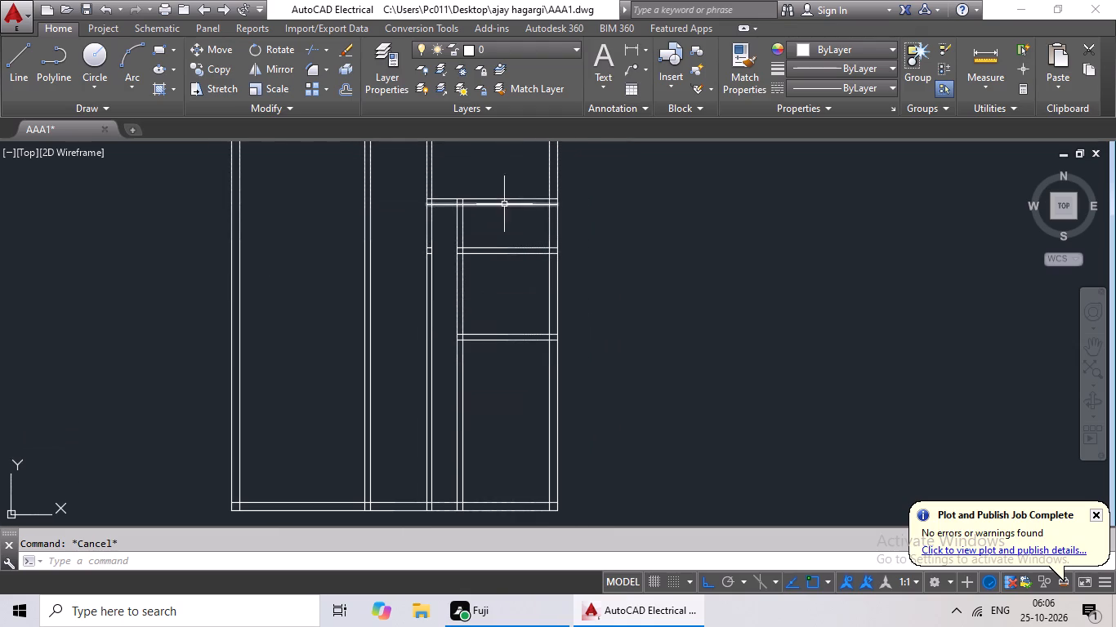
# Extend both lines of the right bay's lowest horizontal partition across the narrow strip to the far face of the passage-side wall.
pyautogui.scroll(1, 493, 308)
pyautogui.press('Escape')
pyautogui.press('Escape')
pyautogui.press('Escape')
pyautogui.moveTo(503, 303); pyautogui.dragTo(487, 305, button='middle')
pyautogui.moveTo(485, 301); pyautogui.dragTo(501, 225, button='middle')
pyautogui.scroll(-1, 507, 339)
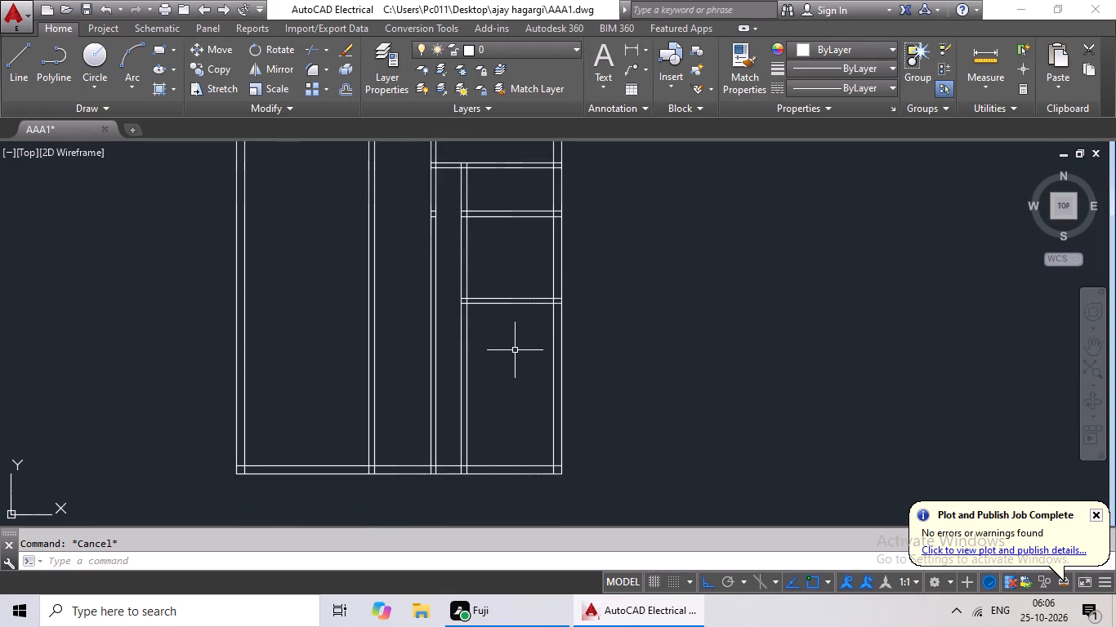
pyautogui.press('Escape')
pyautogui.press('Escape')
pyautogui.press('Escape')
pyautogui.write('ex')
pyautogui.press('space')
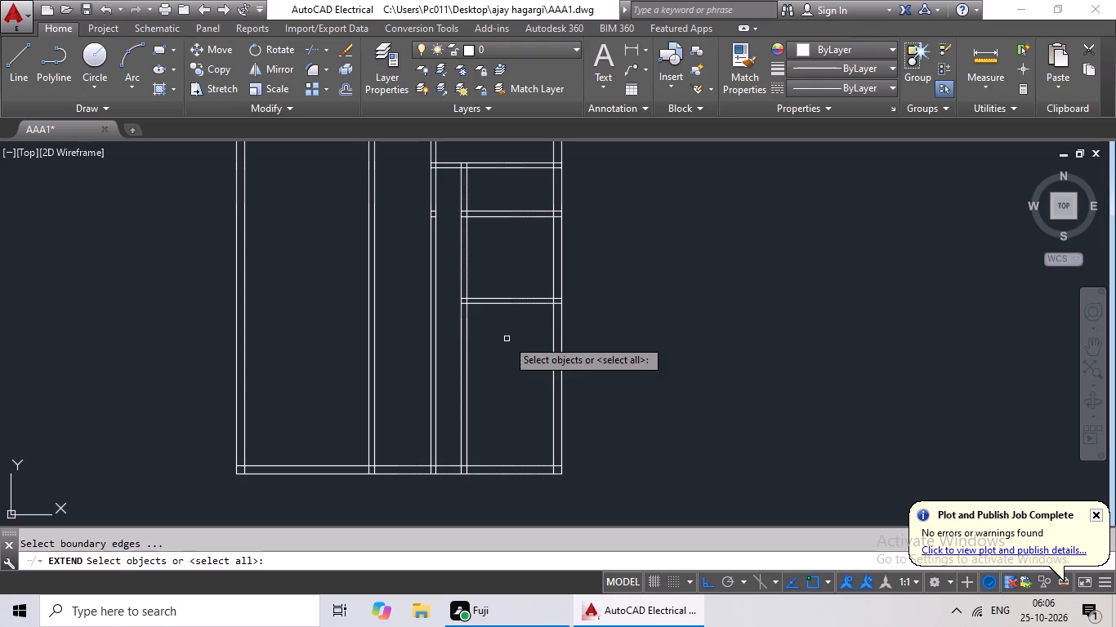
pyautogui.press('space')
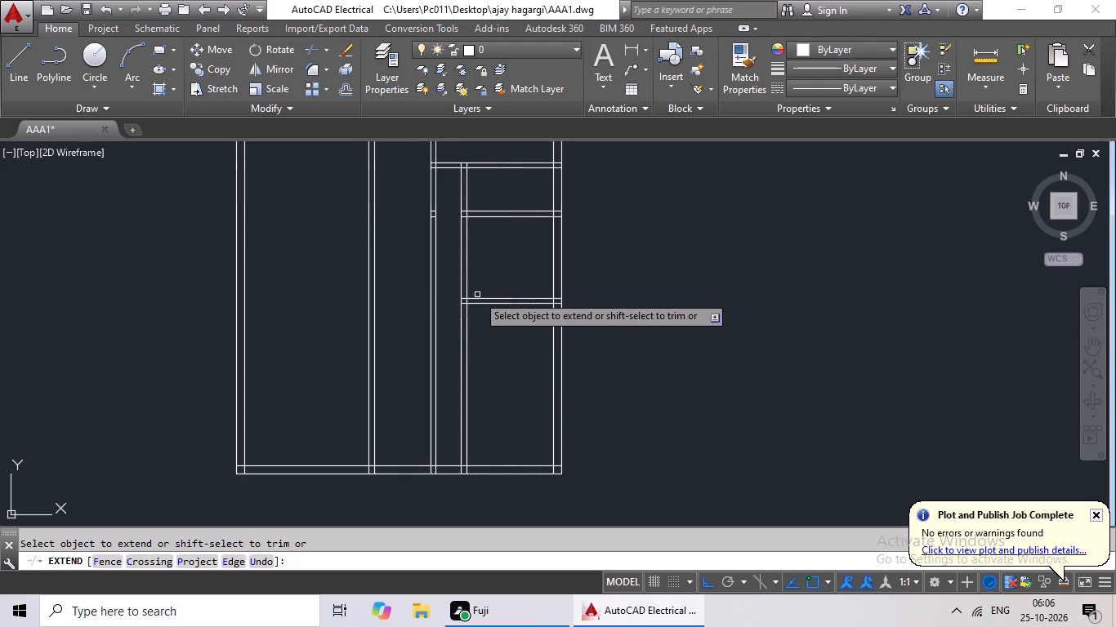
pyautogui.click(469, 299)
pyautogui.click(443, 297)
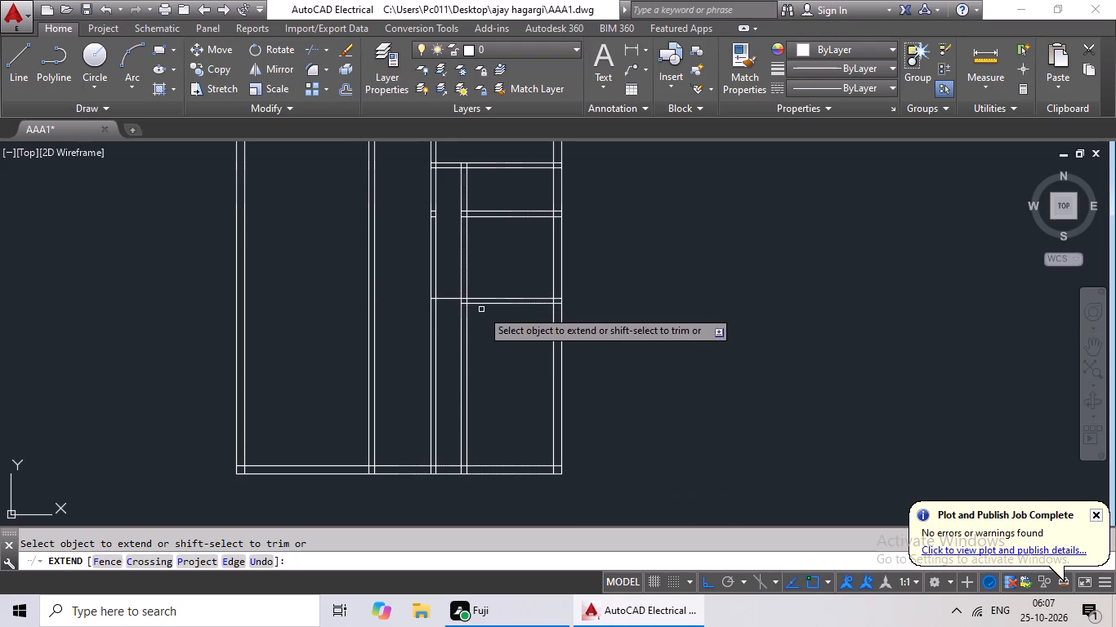
pyautogui.moveTo(497, 302); pyautogui.dragTo(482, 305)
pyautogui.click(449, 303)
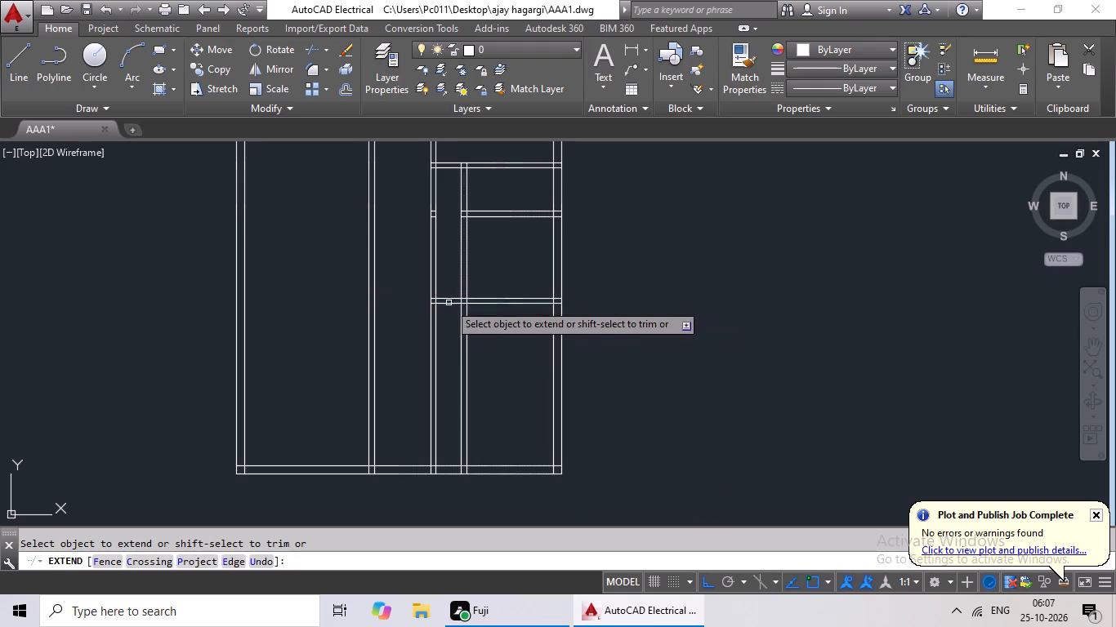
pyautogui.press('Escape')
pyautogui.press('Escape')
pyautogui.press('Escape')
pyautogui.press('Escape')
pyautogui.press('Escape')
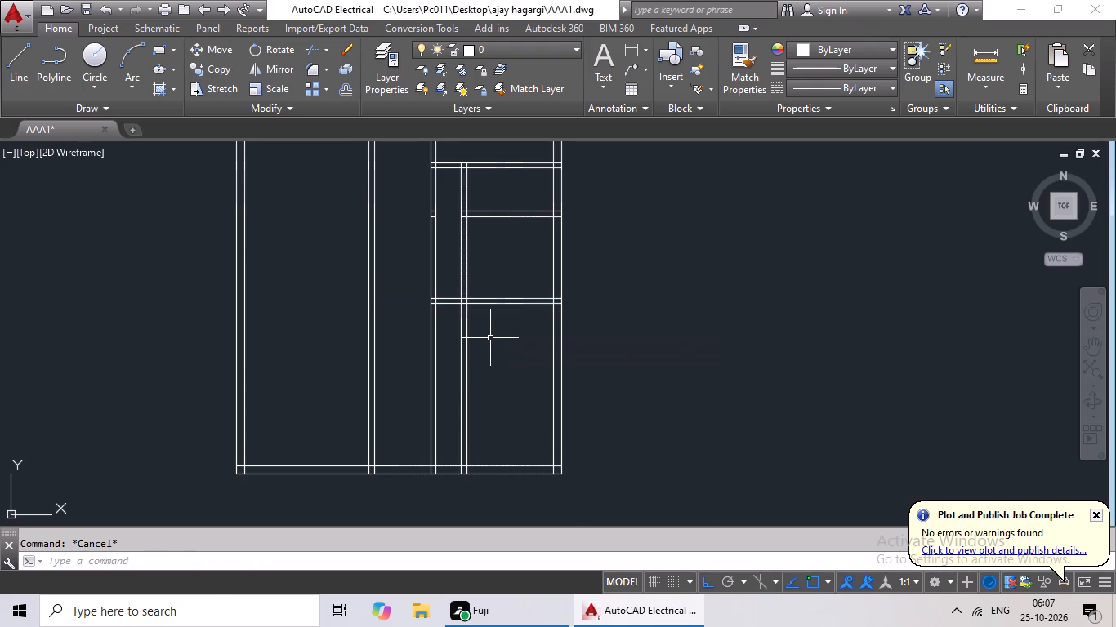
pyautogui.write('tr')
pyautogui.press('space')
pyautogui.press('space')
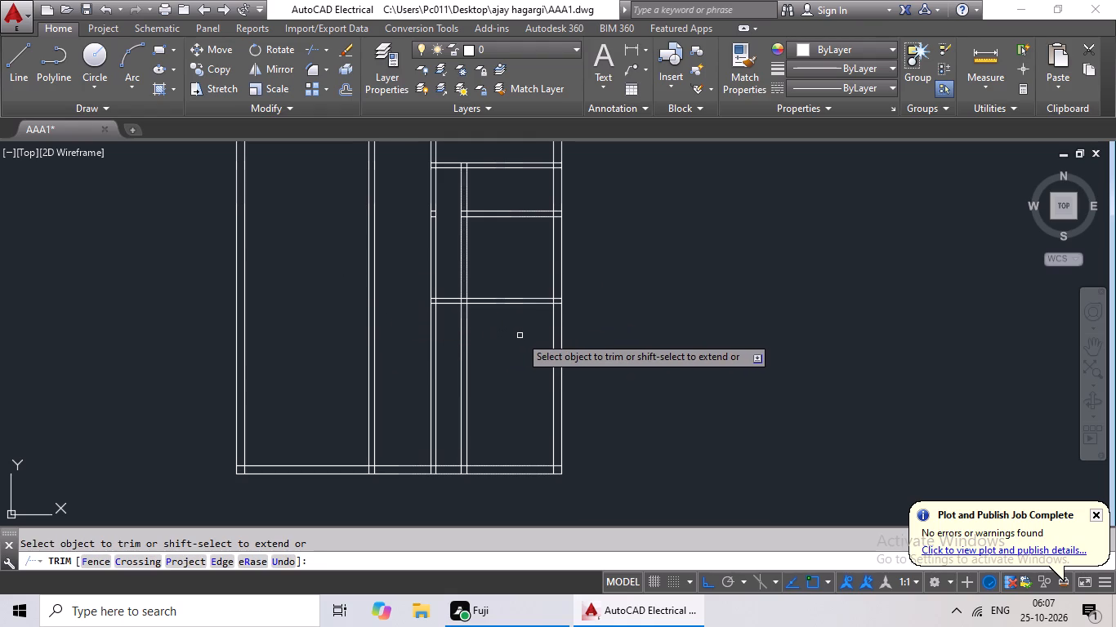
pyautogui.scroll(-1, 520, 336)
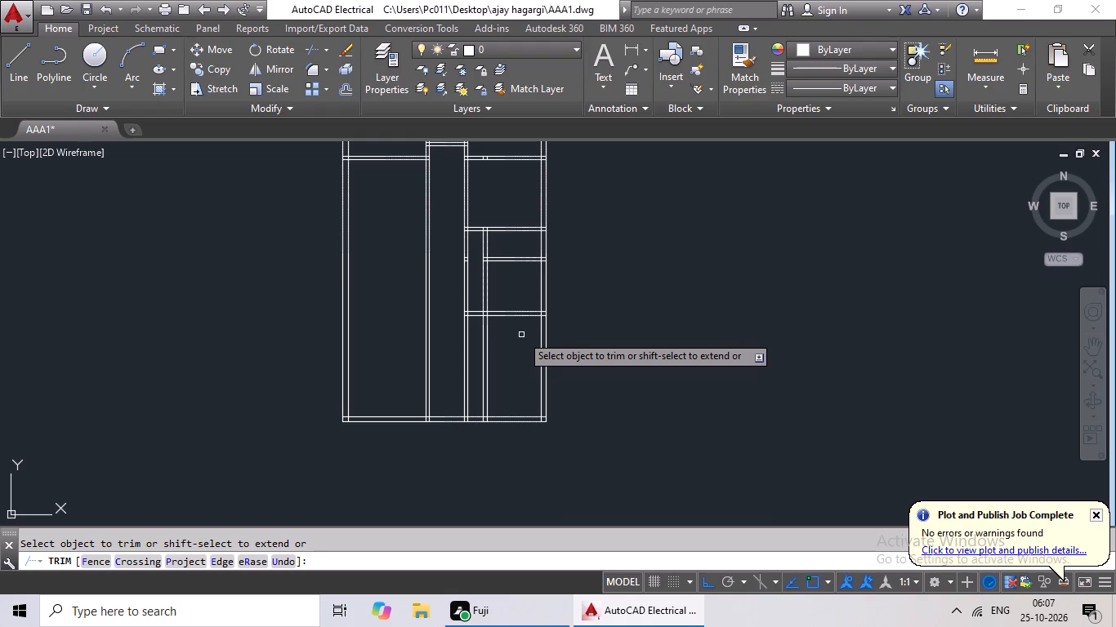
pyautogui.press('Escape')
# Extend both lines of that horizontal partition across the central passage to the far face of the left bay's wall.
pyautogui.press('e')
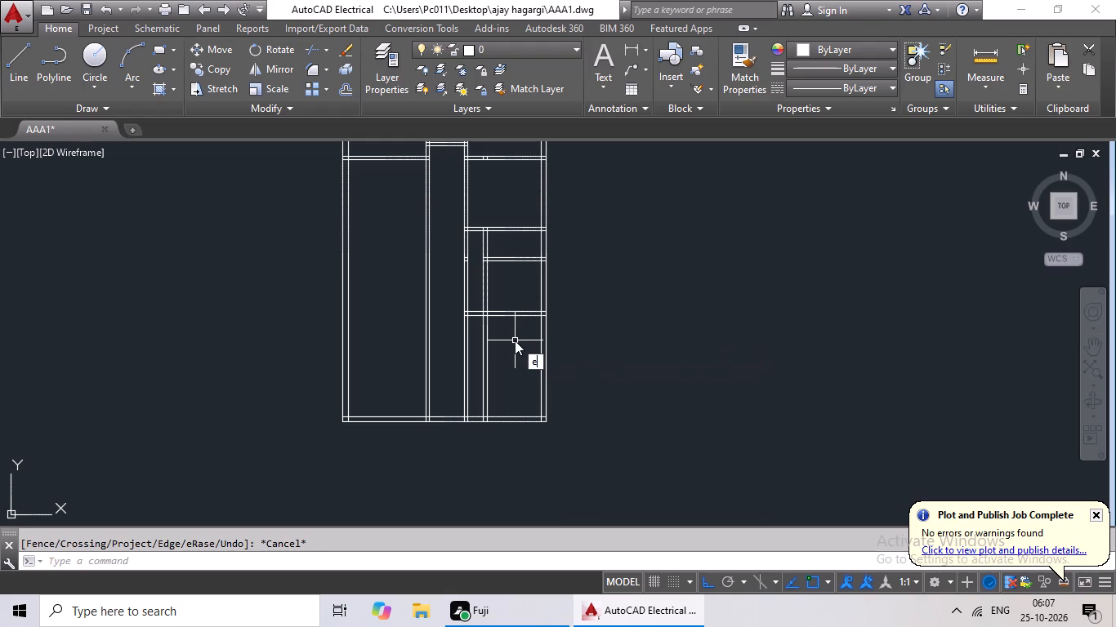
pyautogui.write('x')
pyautogui.press('space')
pyautogui.press('space')
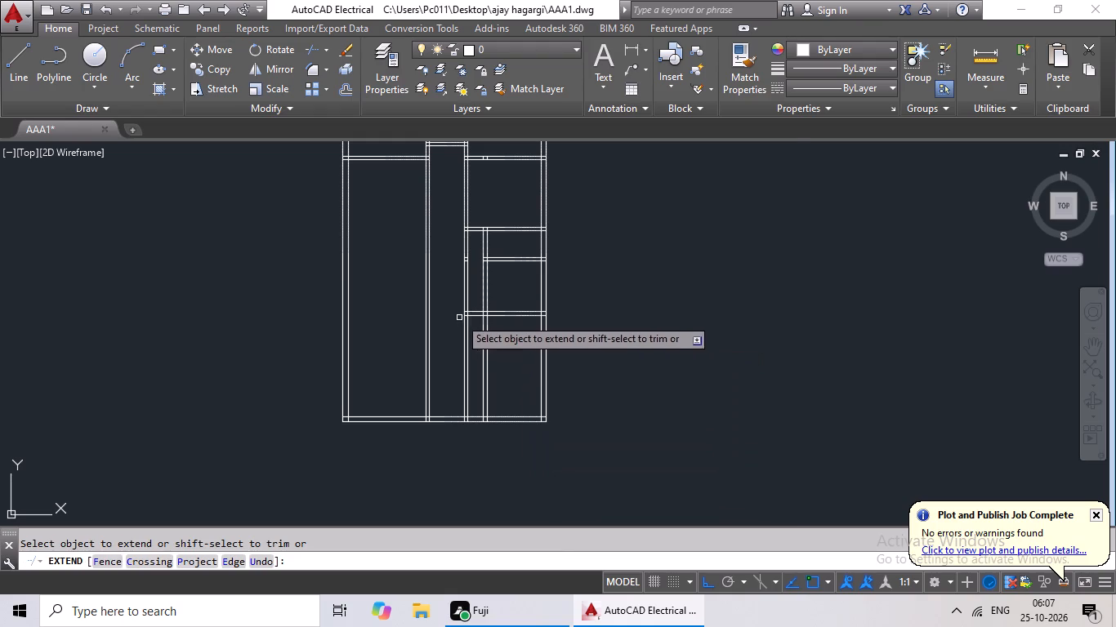
pyautogui.scroll(3, 464, 318)
pyautogui.click(489, 291)
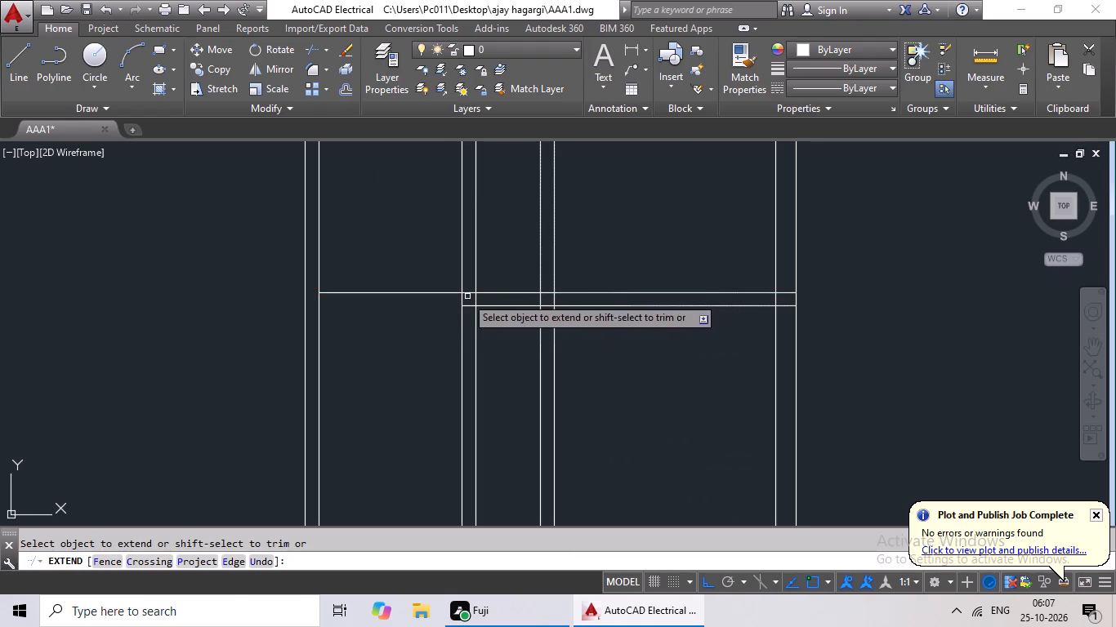
pyautogui.click(426, 294)
pyautogui.click(494, 305)
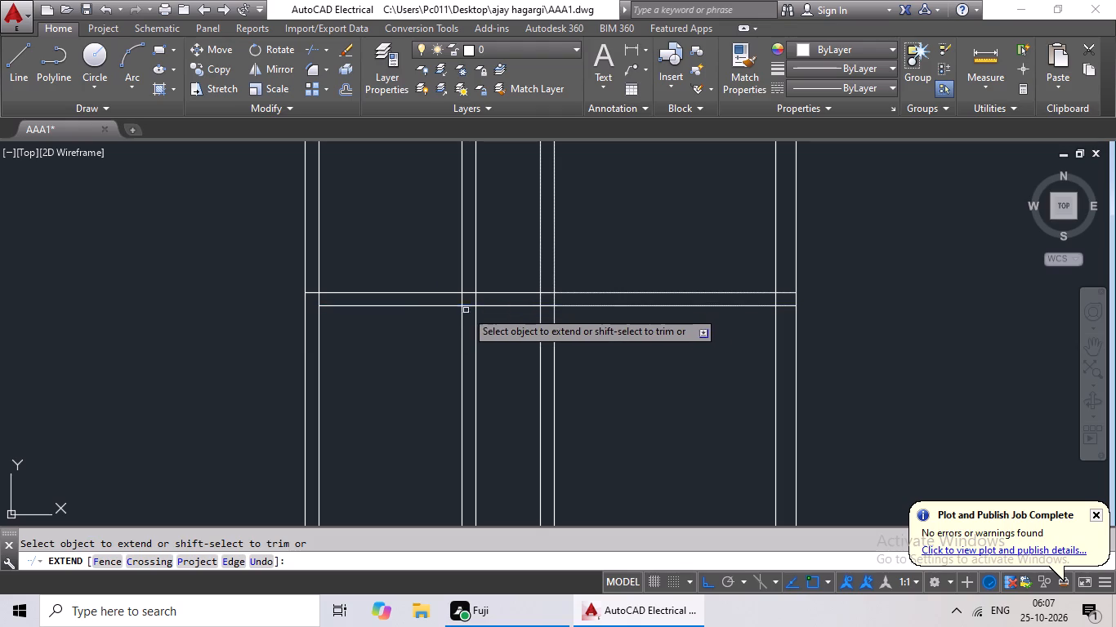
pyautogui.click(351, 305)
pyautogui.scroll(-1, 409, 345)
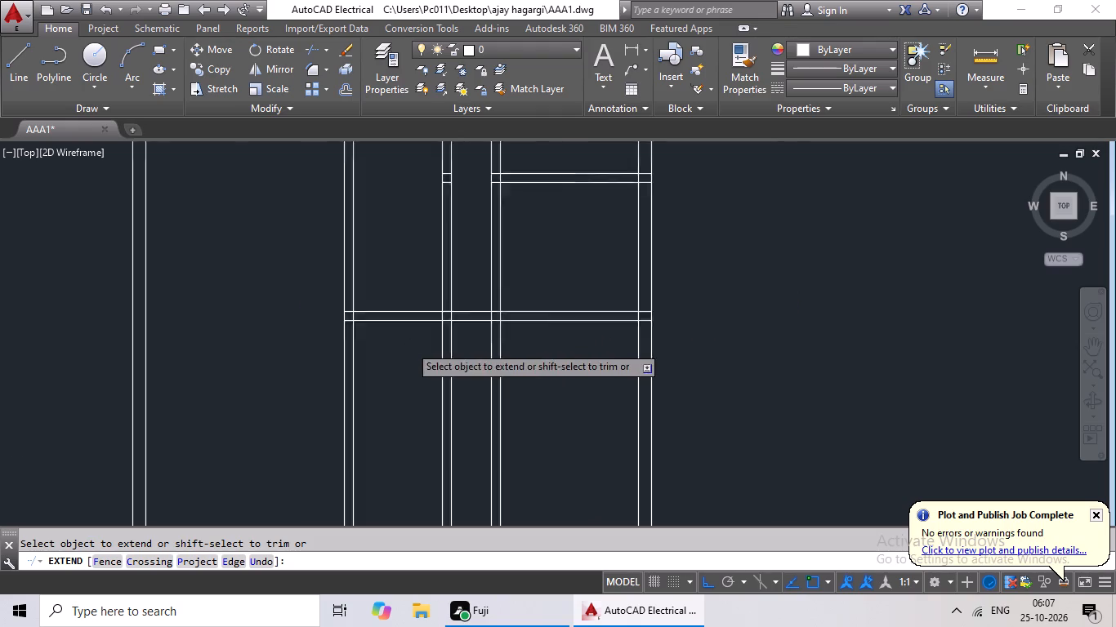
pyautogui.scroll(-1, 409, 345)
pyautogui.moveTo(409, 345); pyautogui.dragTo(411, 303, button='middle')
pyautogui.press('Escape')
pyautogui.press('Escape')
pyautogui.press('Escape')
# Trim the two vertical walls crossing the lower right room, between the extended horizontal partition and the bottom outer wall.
pyautogui.write('tr')
pyautogui.press('space')
pyautogui.press('space')
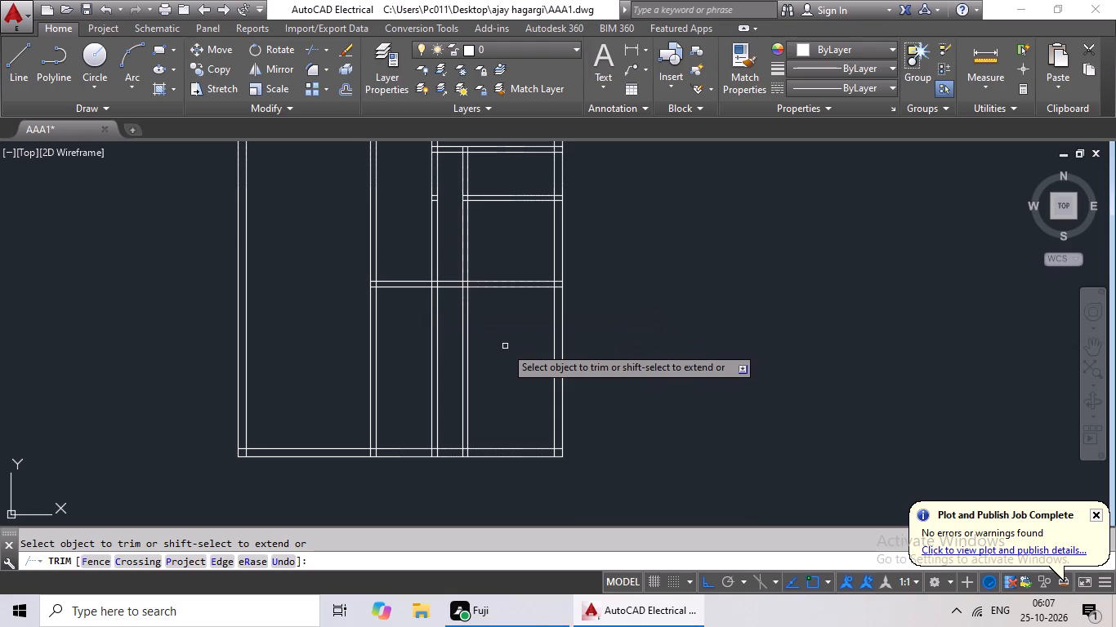
pyautogui.scroll(1, 505, 346)
pyautogui.middleClick(528, 328)
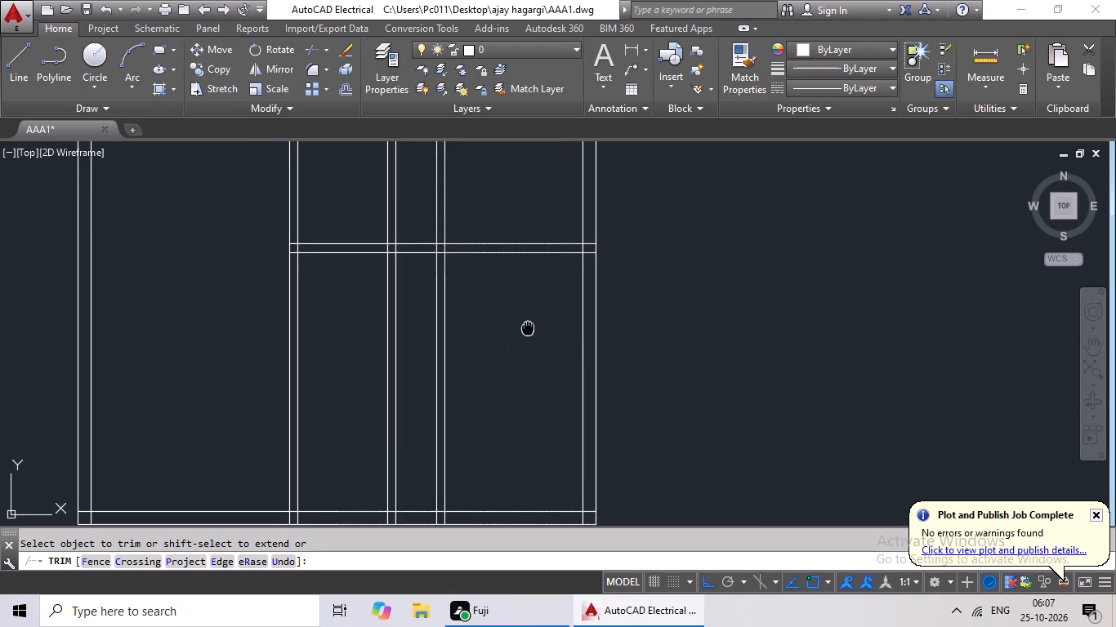
pyautogui.moveTo(530, 323); pyautogui.dragTo(353, 437)
pyautogui.scroll(-1, 413, 389)
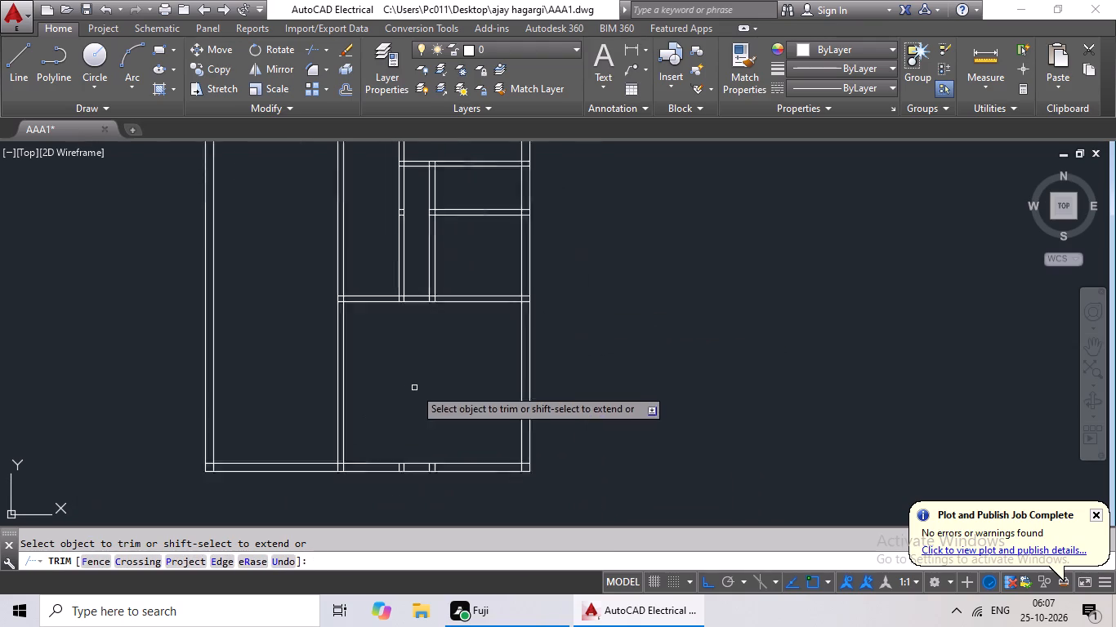
pyautogui.scroll(-1, 414, 388)
pyautogui.moveTo(419, 387); pyautogui.dragTo(429, 429, button='middle')
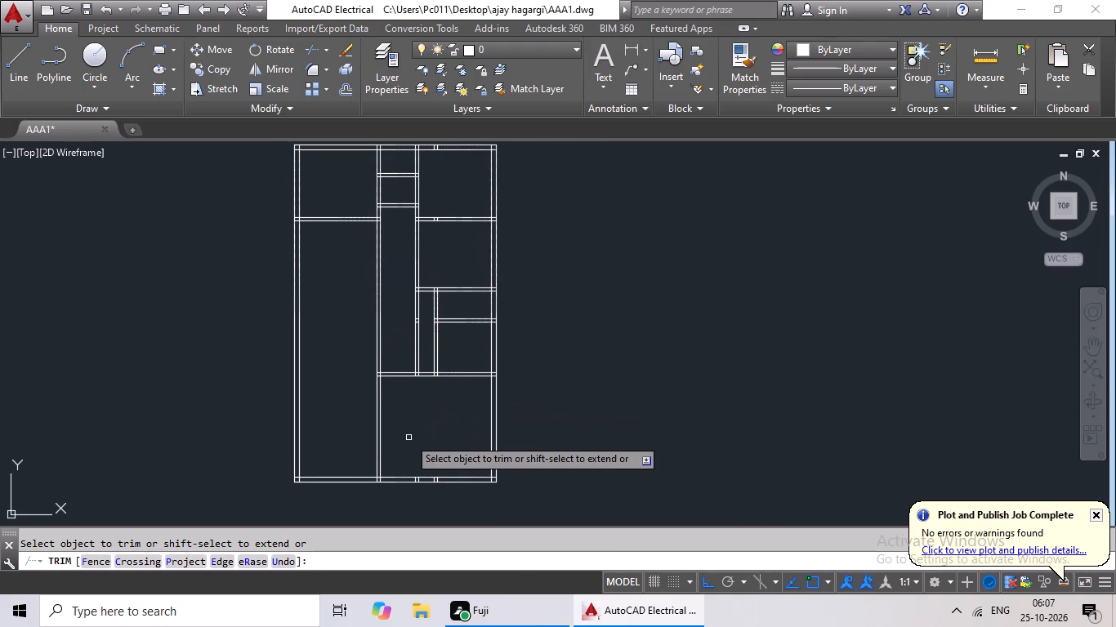
pyautogui.moveTo(395, 407); pyautogui.dragTo(466, 385, button='middle')
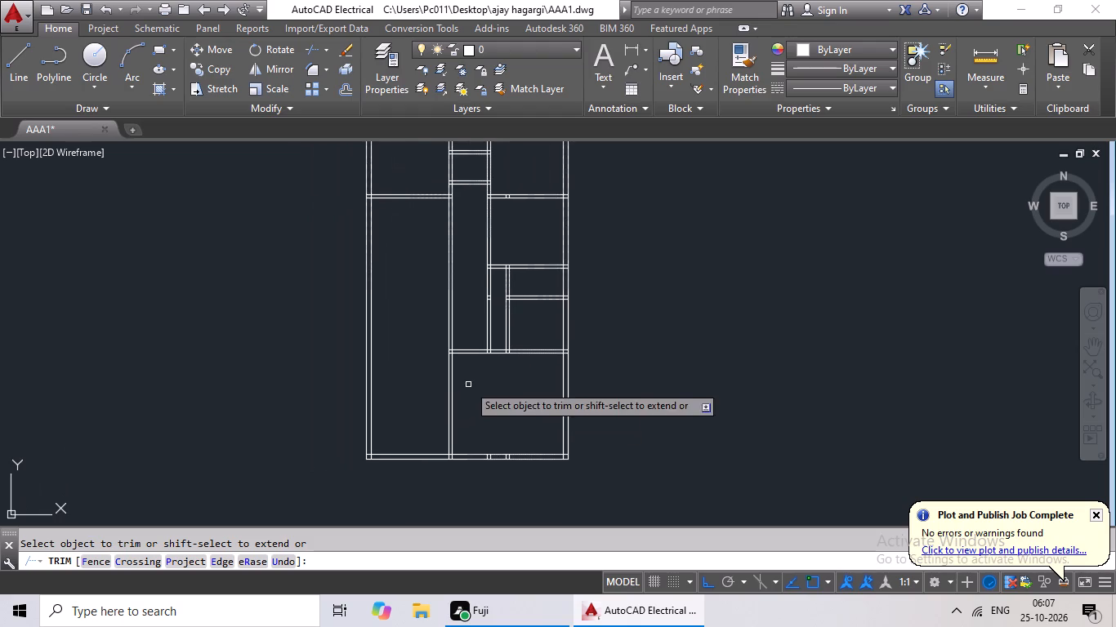
pyautogui.moveTo(460, 397); pyautogui.dragTo(599, 368, button='middle')
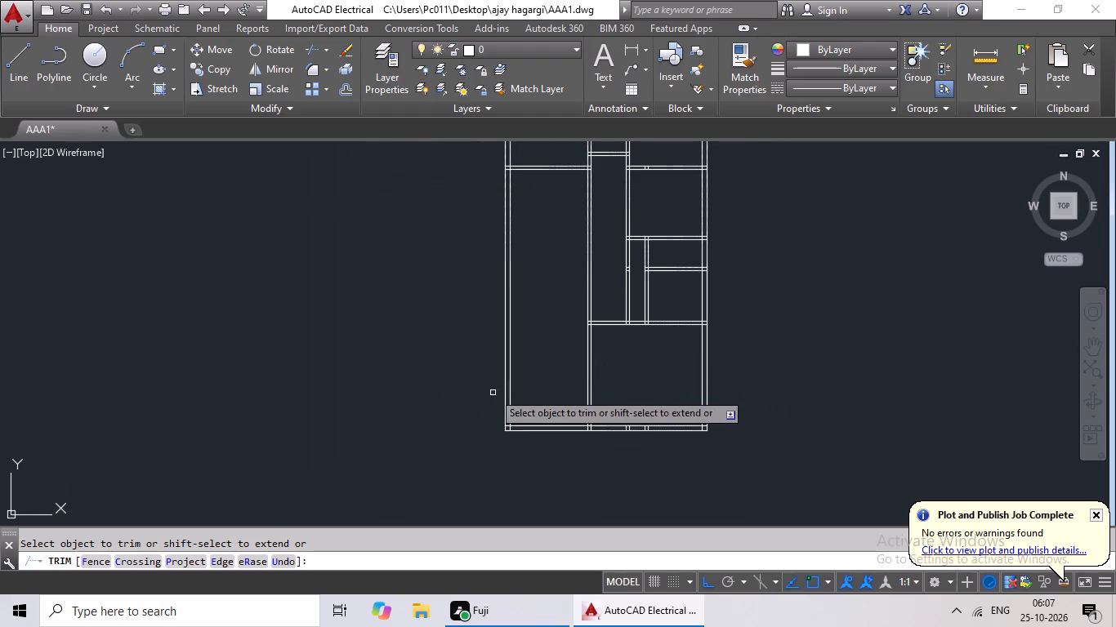
pyautogui.scroll(2, 560, 372)
pyautogui.middleClick(565, 370)
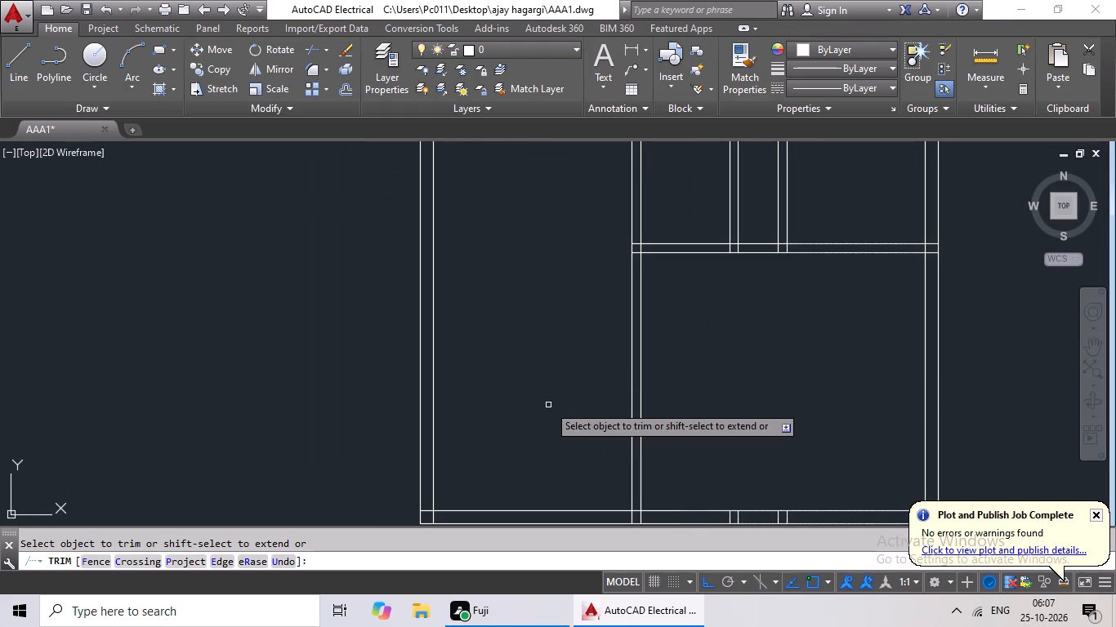
pyautogui.moveTo(548, 404); pyautogui.dragTo(532, 503, button='middle')
pyautogui.scroll(-2, 537, 460)
pyautogui.moveTo(538, 402); pyautogui.dragTo(519, 473, button='middle')
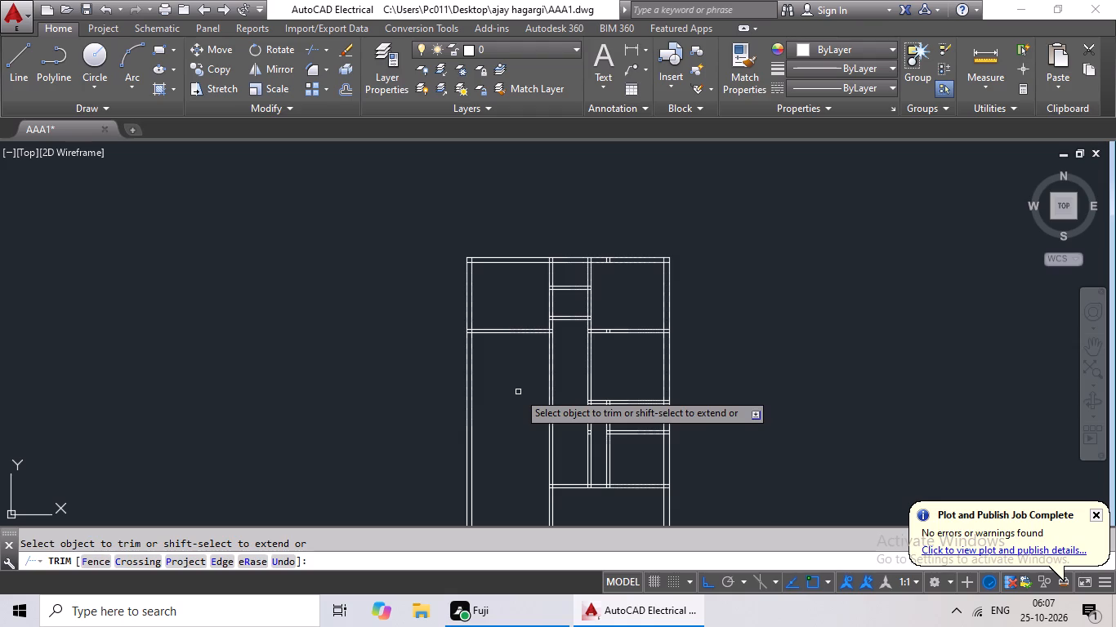
pyautogui.press('Escape')
pyautogui.press('Escape')
# Offset the inner line of the left outer wall 4' into the left bay.
pyautogui.press('o')
pyautogui.press('Return')
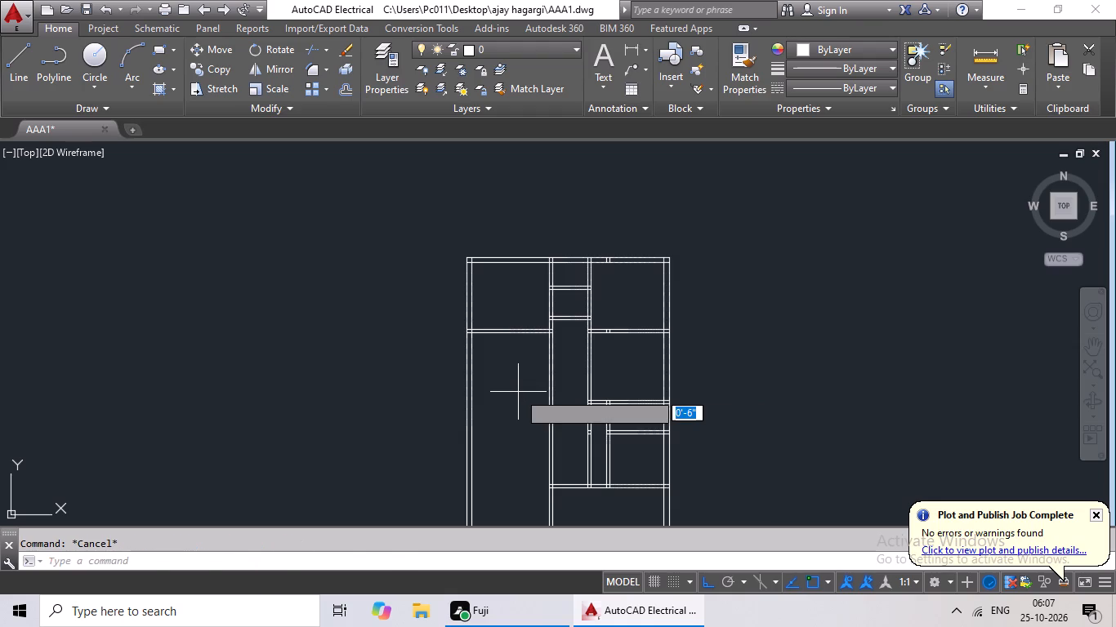
pyautogui.write("4'")
pyautogui.press('Return')
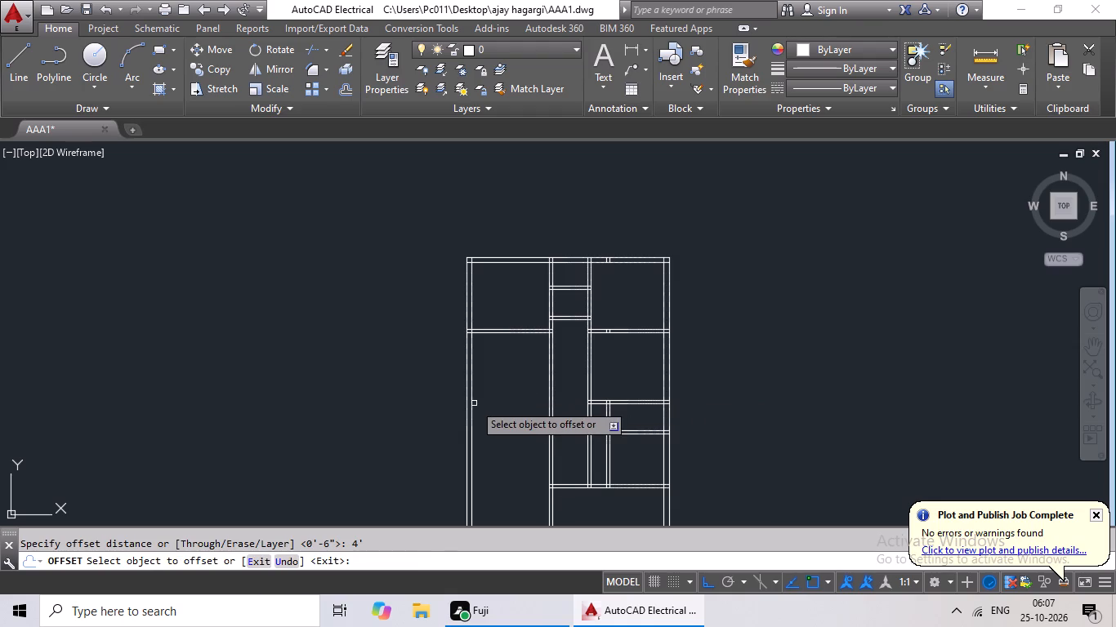
pyautogui.moveTo(471, 405); pyautogui.dragTo(478, 404)
pyautogui.click(520, 398)
pyautogui.press('Escape')
pyautogui.press('Escape')
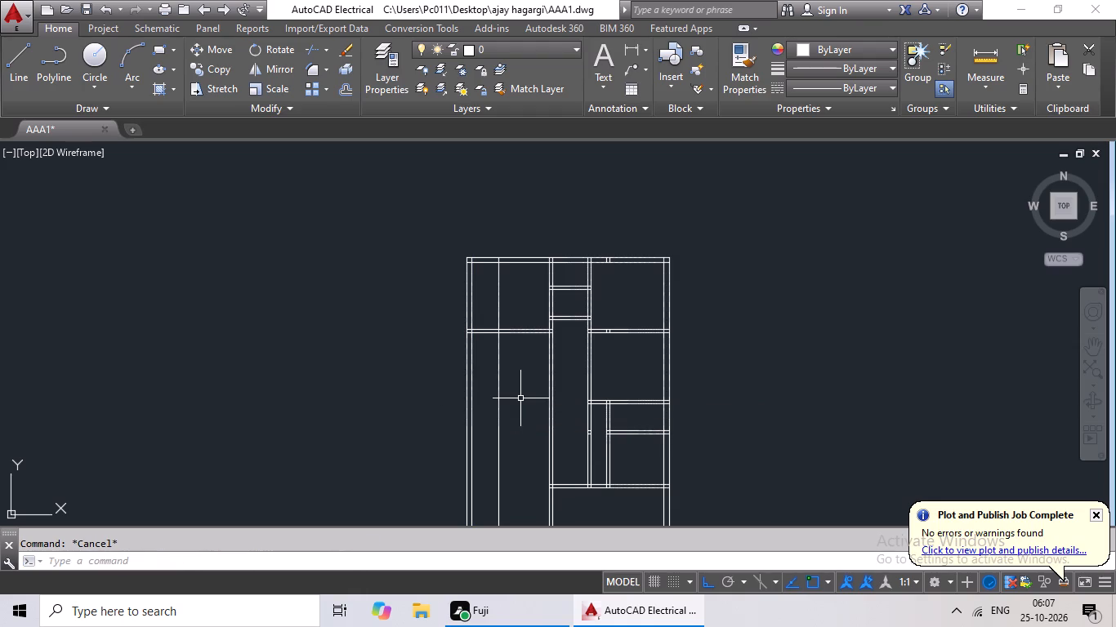
# Offset the new vertical line in the left bay 6" towards the passage to form a partition.
pyautogui.press('o')
pyautogui.press('Return')
pyautogui.write('6"')
pyautogui.press('Return')
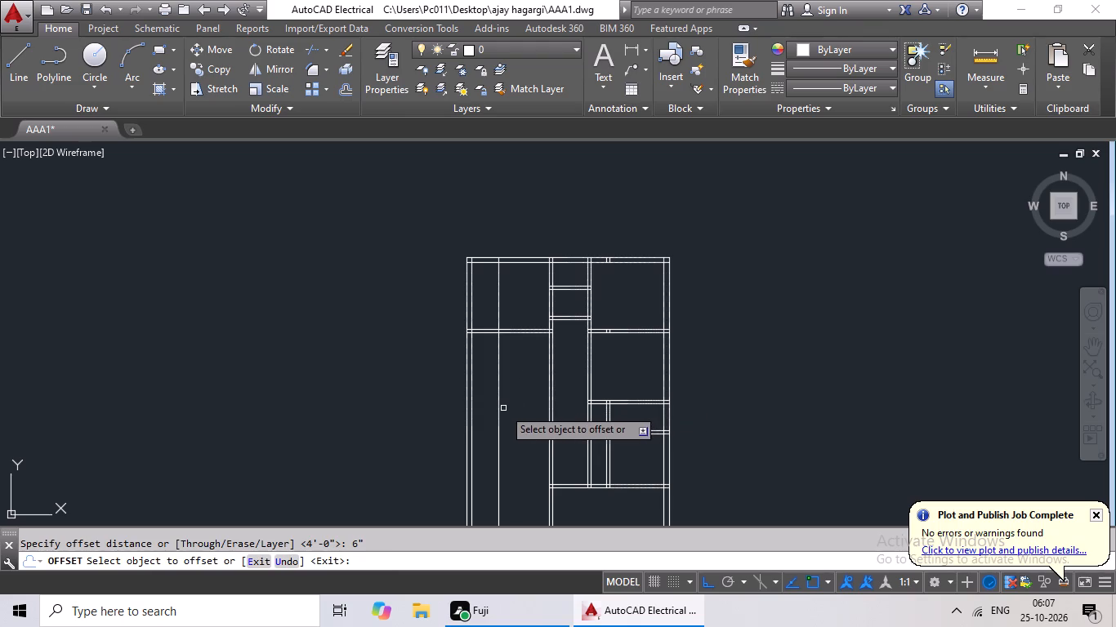
pyautogui.moveTo(499, 411); pyautogui.dragTo(516, 408)
pyautogui.click(537, 403)
pyautogui.press('Escape')
pyautogui.press('Escape')
# Trim the new vertical partition's two lines out of the upper left room, above the left bay's horizontal partition.
pyautogui.write('tr')
pyautogui.press('space')
pyautogui.press('space')
pyautogui.scroll(3, 519, 314)
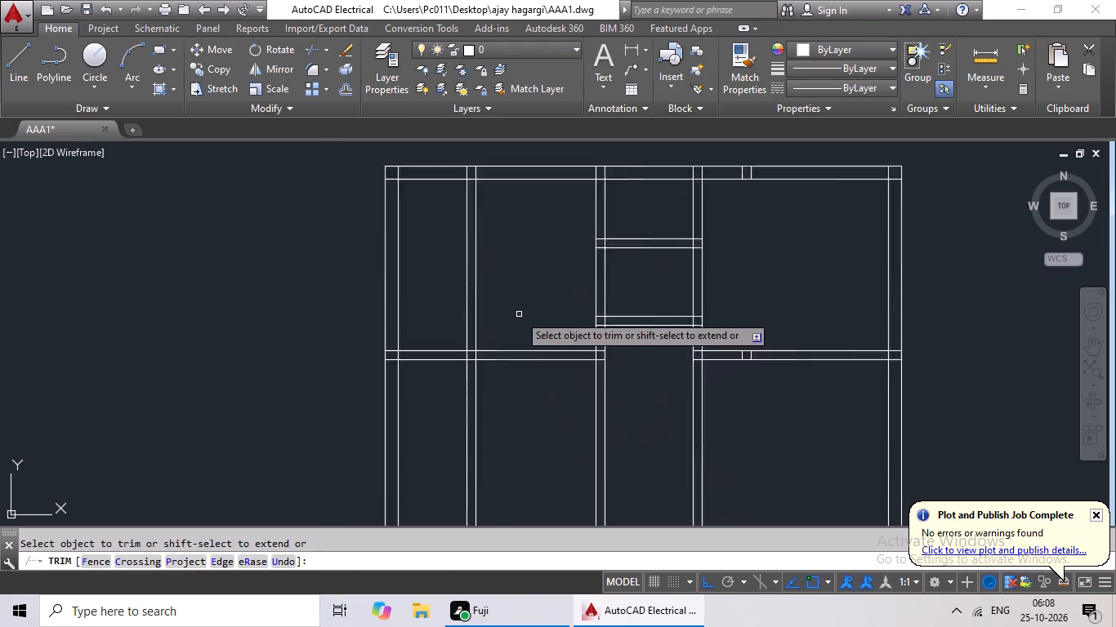
pyautogui.moveTo(515, 255); pyautogui.dragTo(401, 333)
pyautogui.click(402, 333)
pyautogui.scroll(-2, 494, 397)
pyautogui.moveTo(496, 401); pyautogui.dragTo(513, 276, button='middle')
pyautogui.moveTo(518, 380); pyautogui.dragTo(519, 310, button='middle')
pyautogui.press('Escape')
pyautogui.press('Escape')
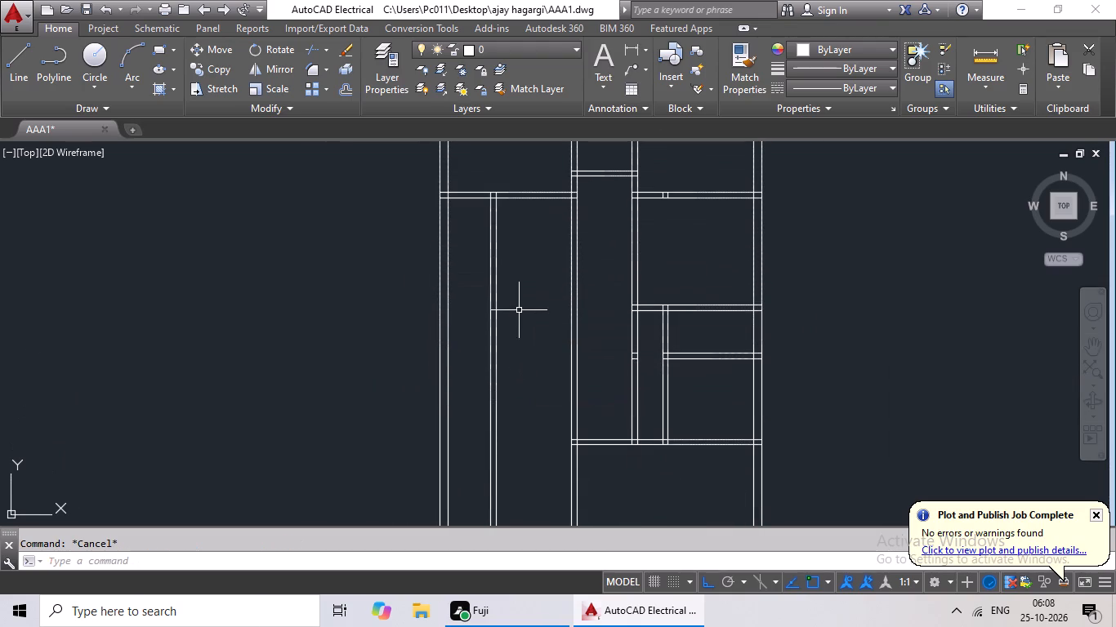
# Offset the lower line of the left bay's horizontal partition 7' downward.
pyautogui.press('o')
pyautogui.press('Return')
pyautogui.write("7'")
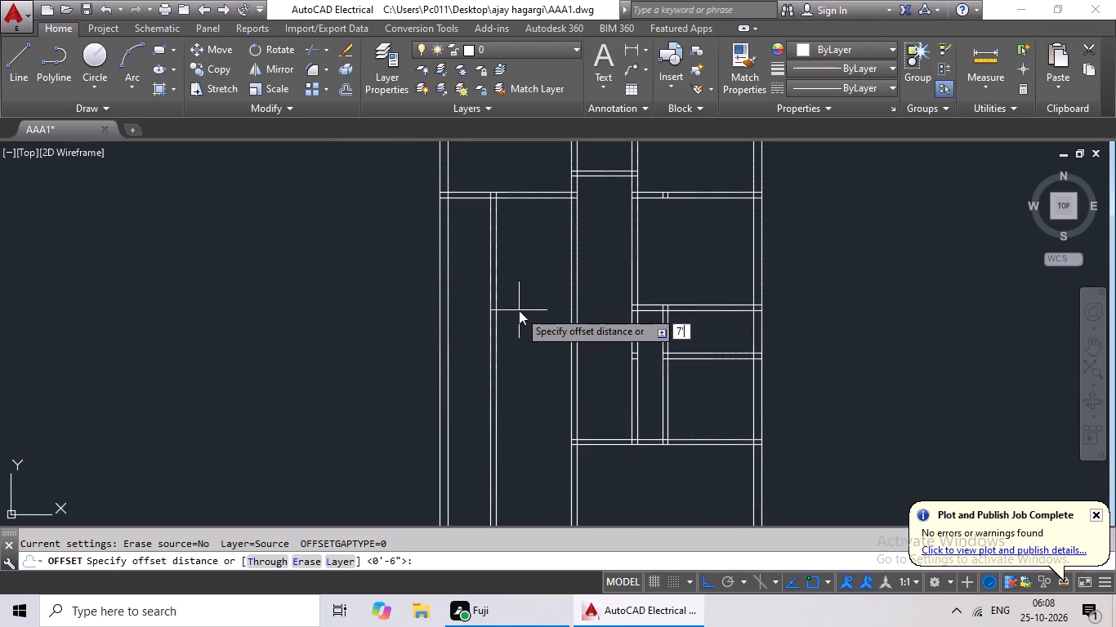
pyautogui.press('Return')
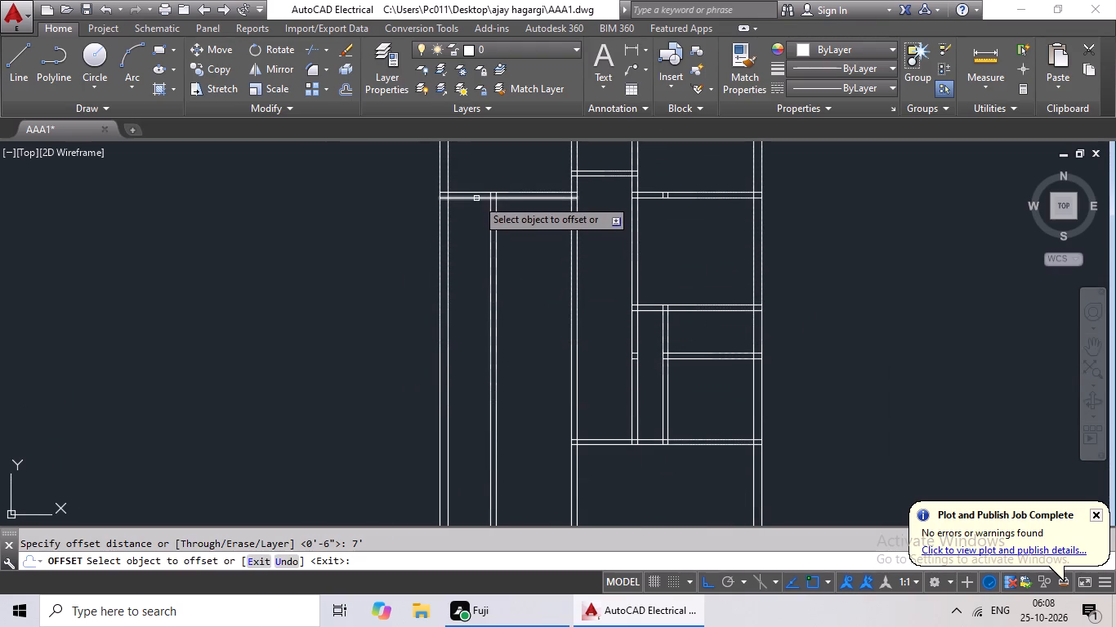
pyautogui.click(476, 198)
pyautogui.click(473, 238)
pyautogui.press('Escape')
pyautogui.press('Escape')
# Offset the new horizontal line in the left bay 6" downward to form a partition.
pyautogui.press('o')
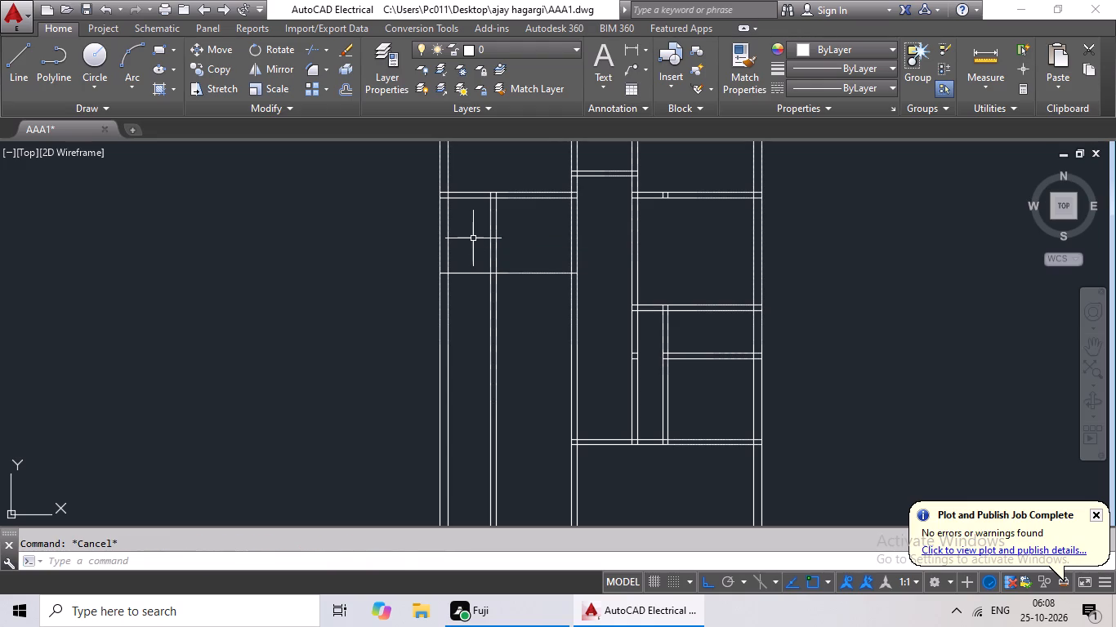
pyautogui.press('Return')
pyautogui.write('6"')
pyautogui.press('Return')
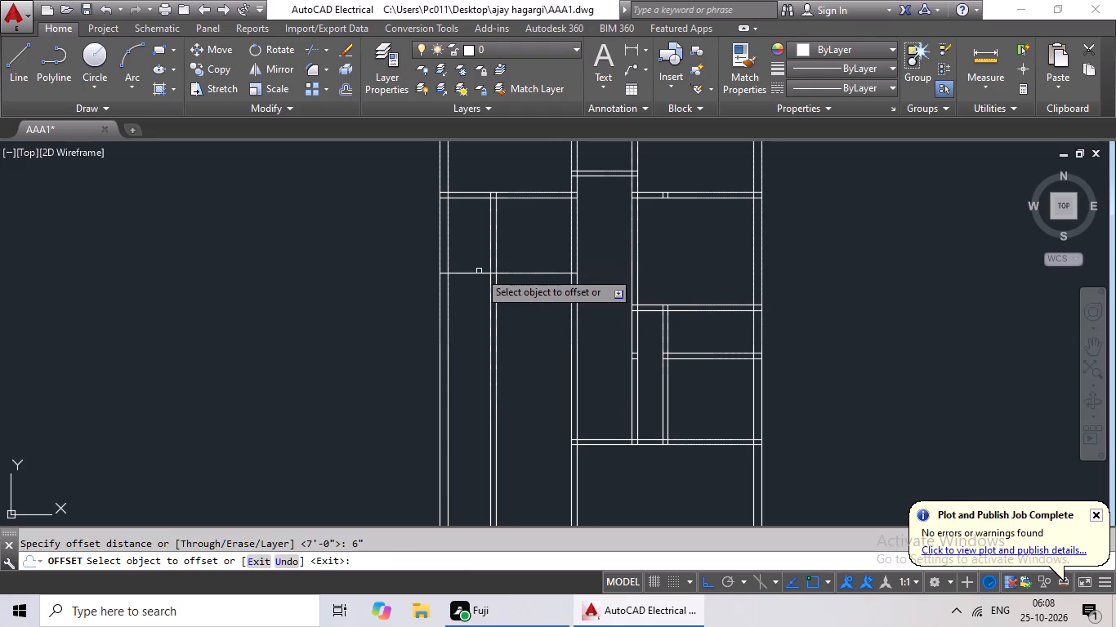
pyautogui.moveTo(476, 273); pyautogui.dragTo(473, 283)
pyautogui.click(466, 300)
pyautogui.press('Escape')
pyautogui.press('Escape')
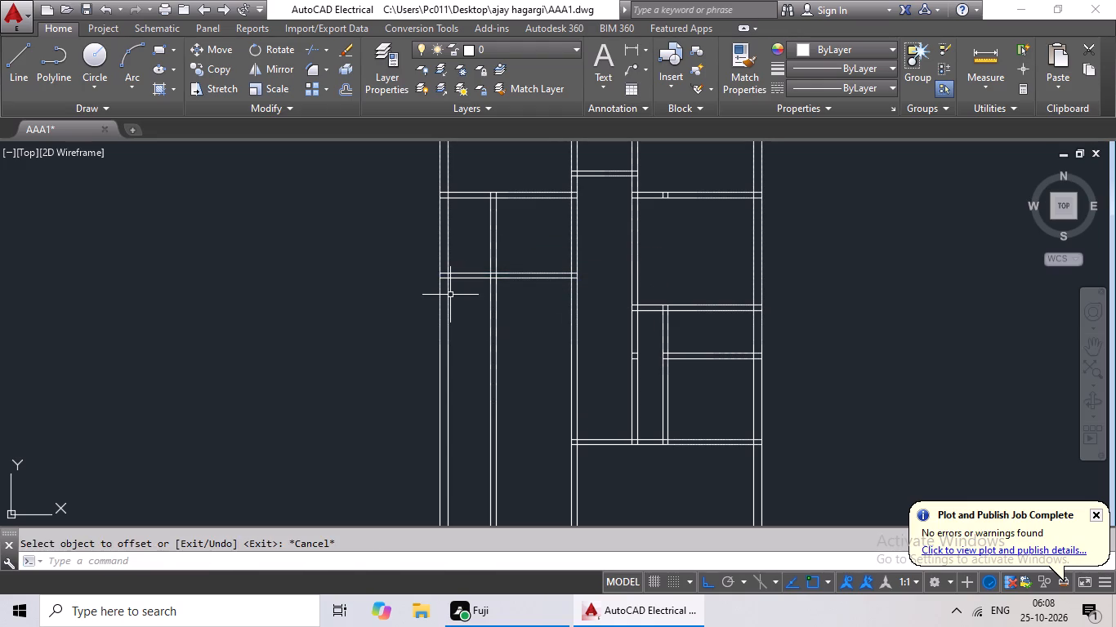
# Trim the new horizontal partition's two lines between the left bay's new vertical partition and the passage wall.
pyautogui.write('tr')
pyautogui.press('space')
pyautogui.press('space')
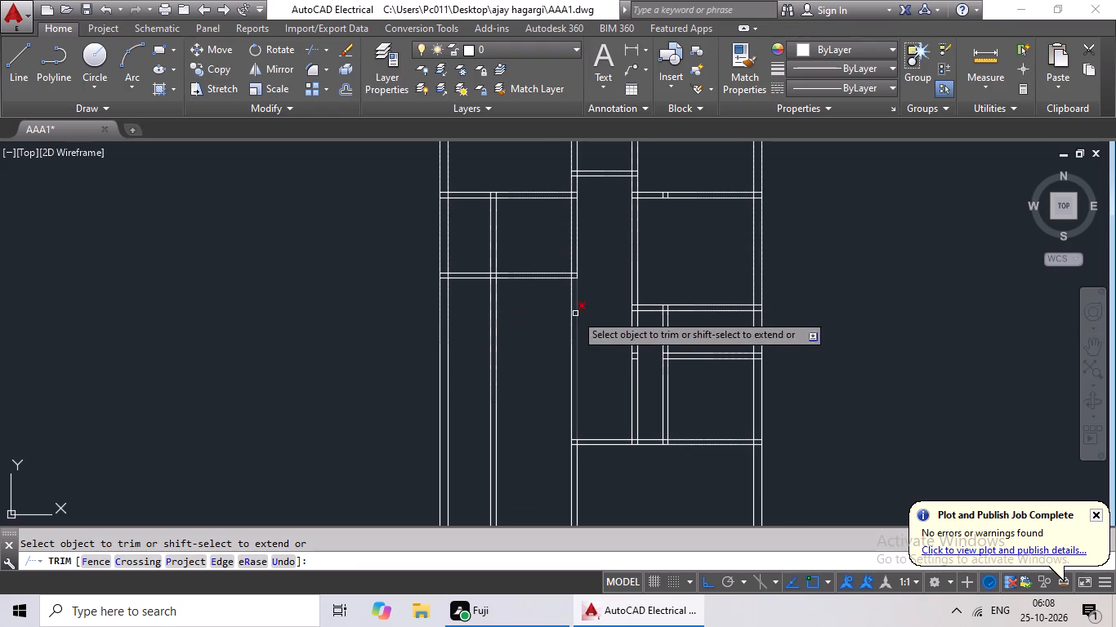
pyautogui.scroll(4, 549, 273)
pyautogui.moveTo(561, 201); pyautogui.dragTo(514, 347)
pyautogui.click(512, 347)
pyautogui.scroll(-4, 599, 291)
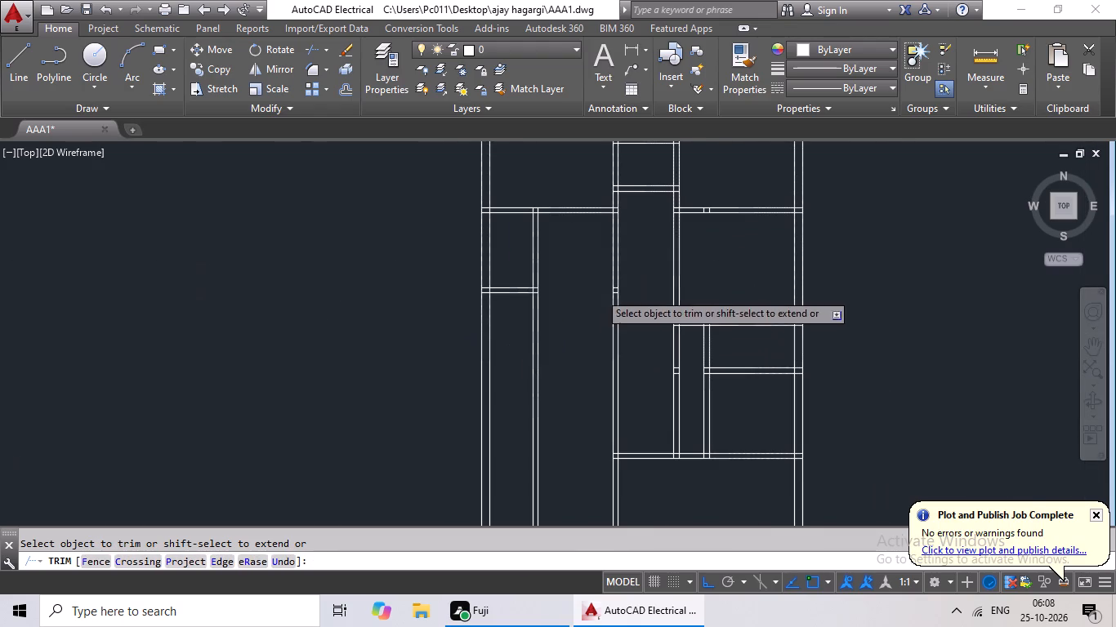
# Offset the lower line of the left bay's short horizontal partition 3' downward.
pyautogui.moveTo(591, 297); pyautogui.dragTo(598, 281, button='middle')
pyautogui.moveTo(616, 238); pyautogui.dragTo(628, 189, button='middle')
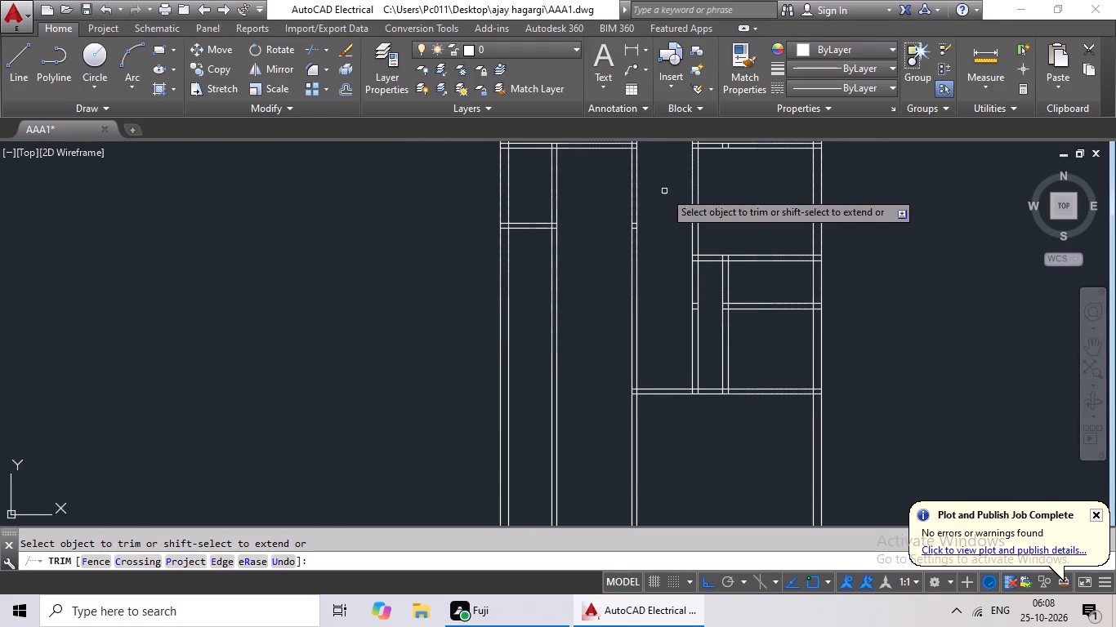
pyautogui.middleClick(596, 219)
pyautogui.press('Escape')
pyautogui.press('Escape')
pyautogui.press('Escape')
pyautogui.press('Escape')
pyautogui.press('o')
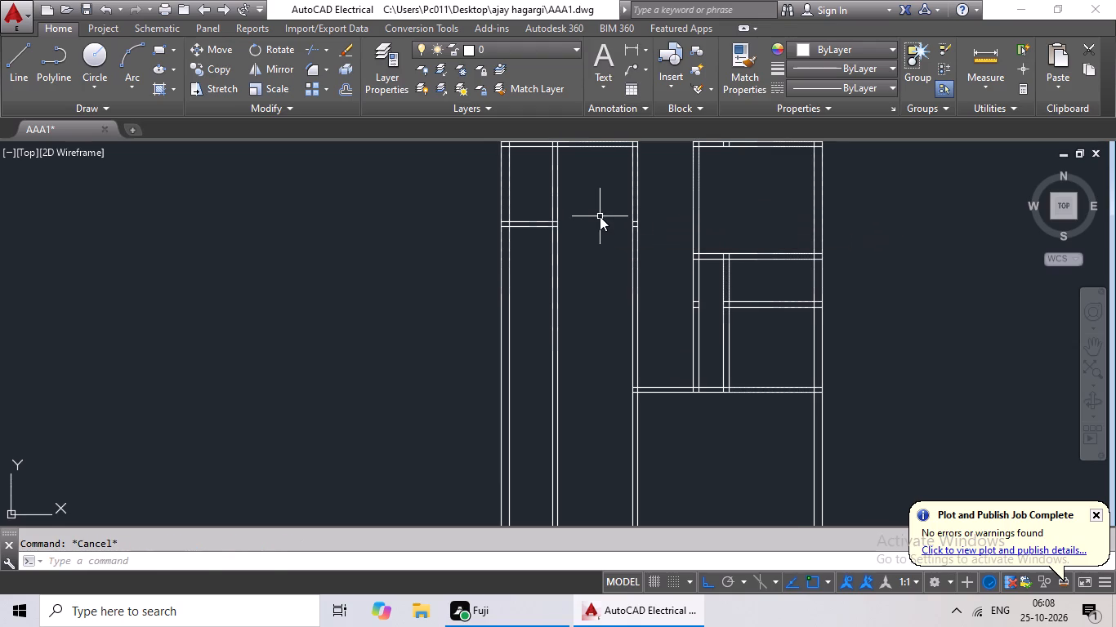
pyautogui.press('Return')
pyautogui.press('3')
pyautogui.press("'")
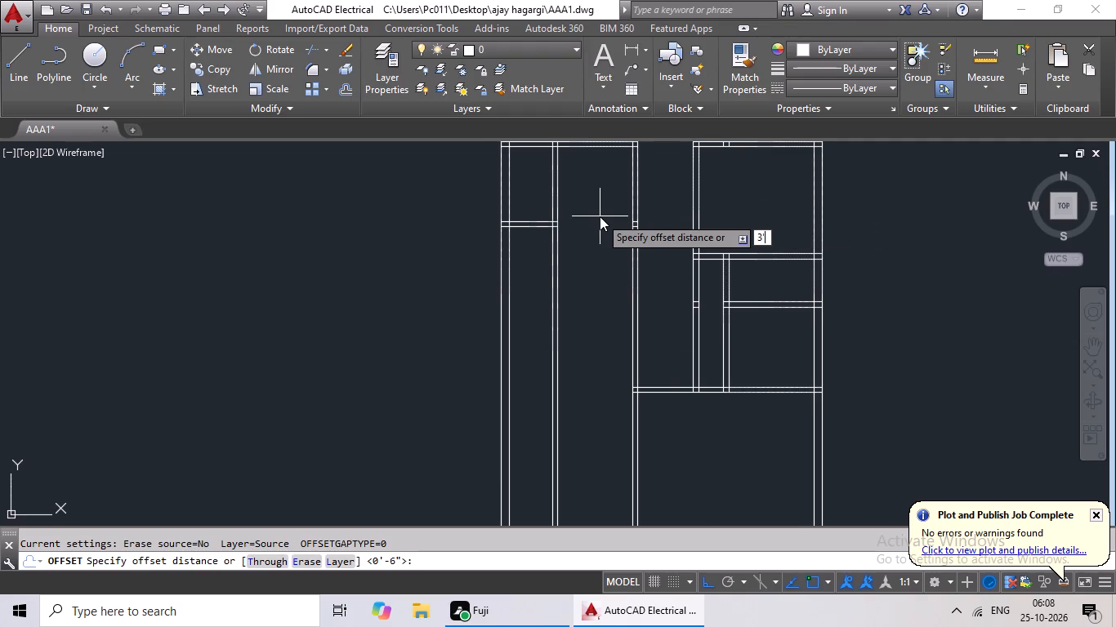
pyautogui.press('Return')
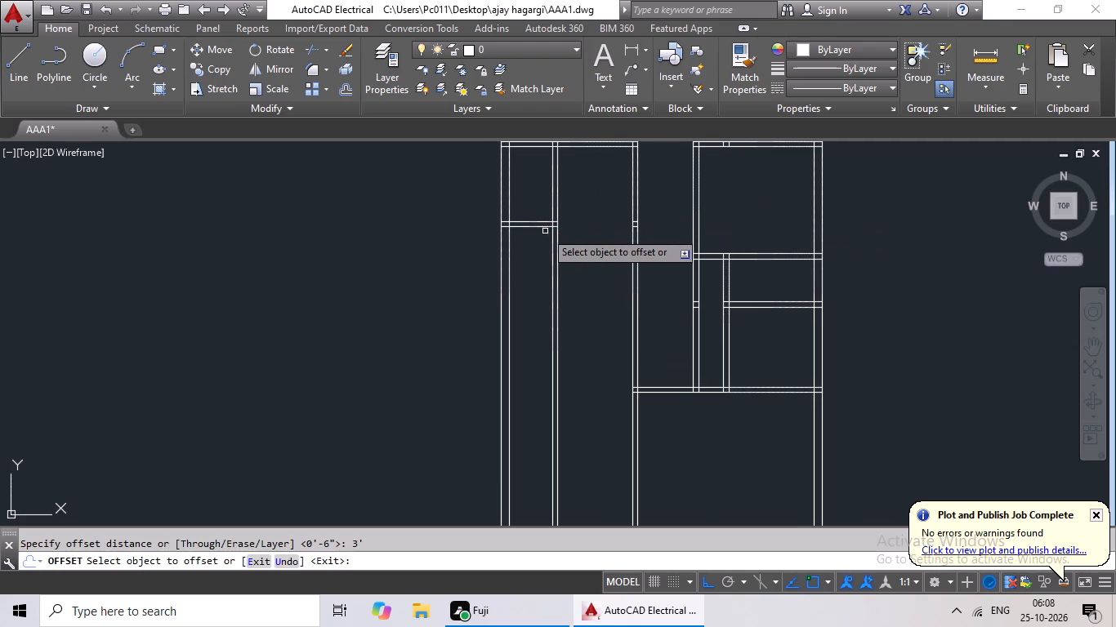
pyautogui.moveTo(538, 227); pyautogui.dragTo(538, 234)
pyautogui.click(538, 238)
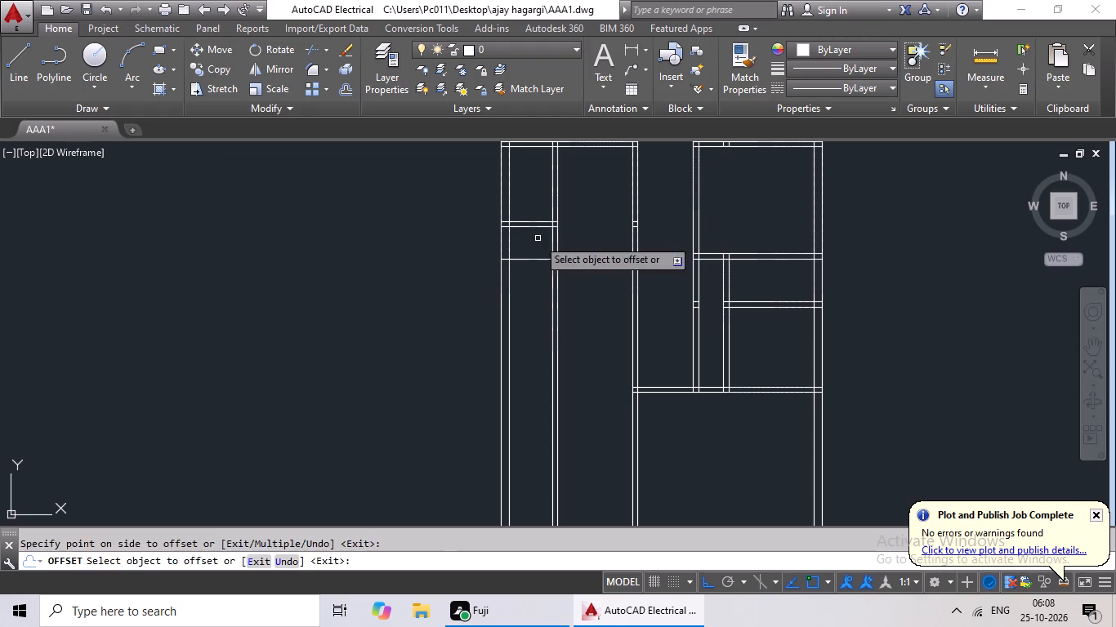
pyautogui.press('Escape')
pyautogui.press('Escape')
# Offset the new short horizontal line in the left bay 6" downward to form a partition.
pyautogui.press('o')
pyautogui.press('Return')
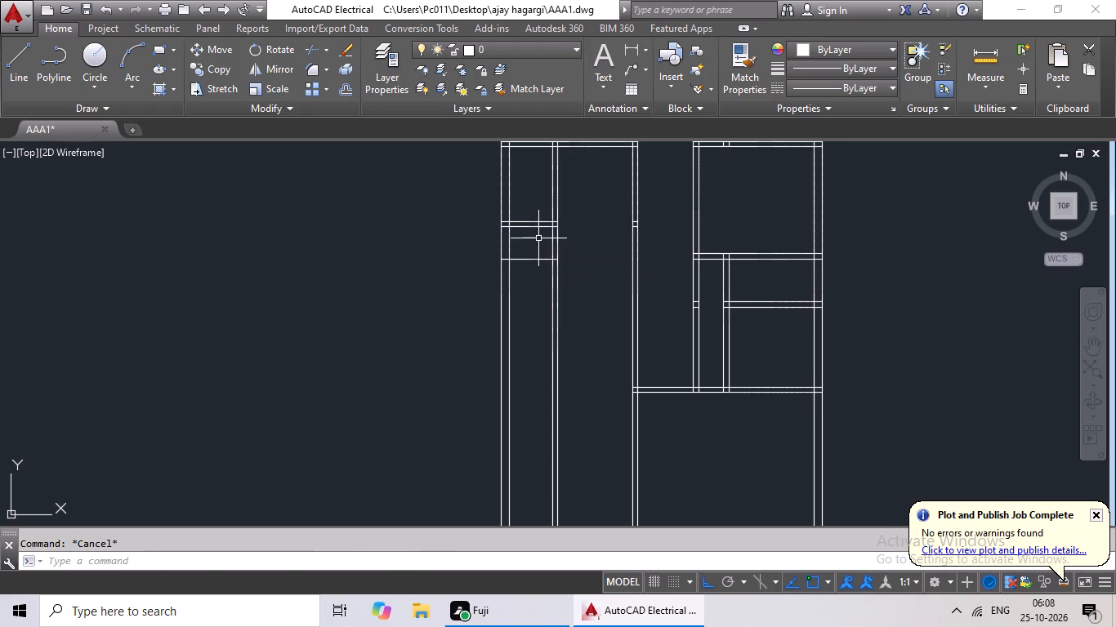
pyautogui.press('6')
pyautogui.hotkey('shift', '"')
pyautogui.press('Return')
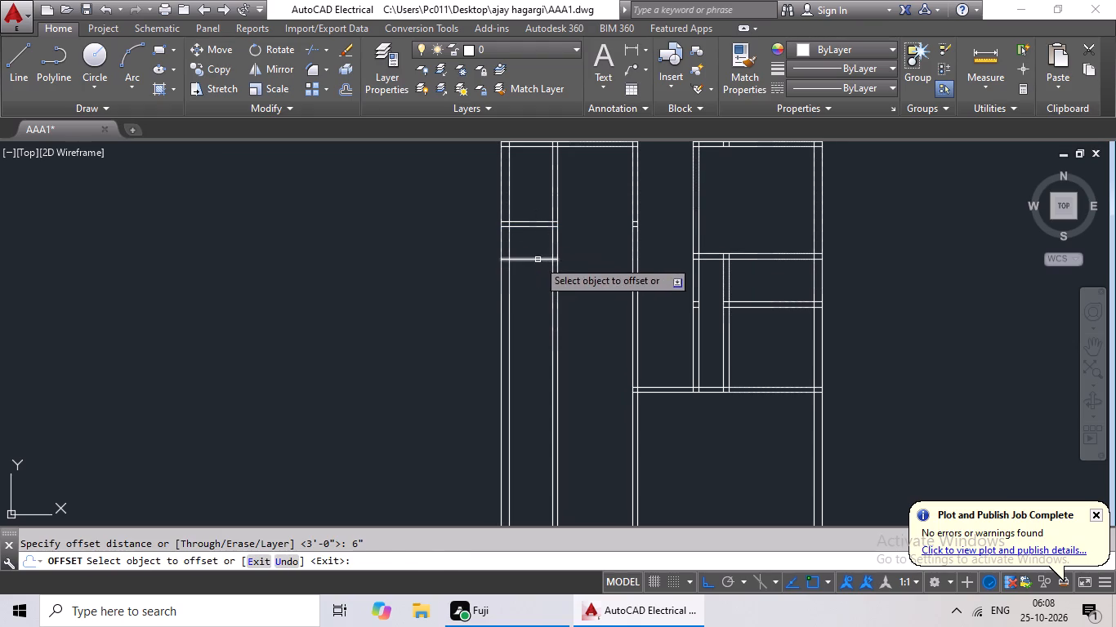
pyautogui.moveTo(538, 260); pyautogui.dragTo(535, 287)
pyautogui.click(533, 300)
pyautogui.press('Escape')
pyautogui.press('Escape')
pyautogui.press('Escape')
pyautogui.press('Escape')
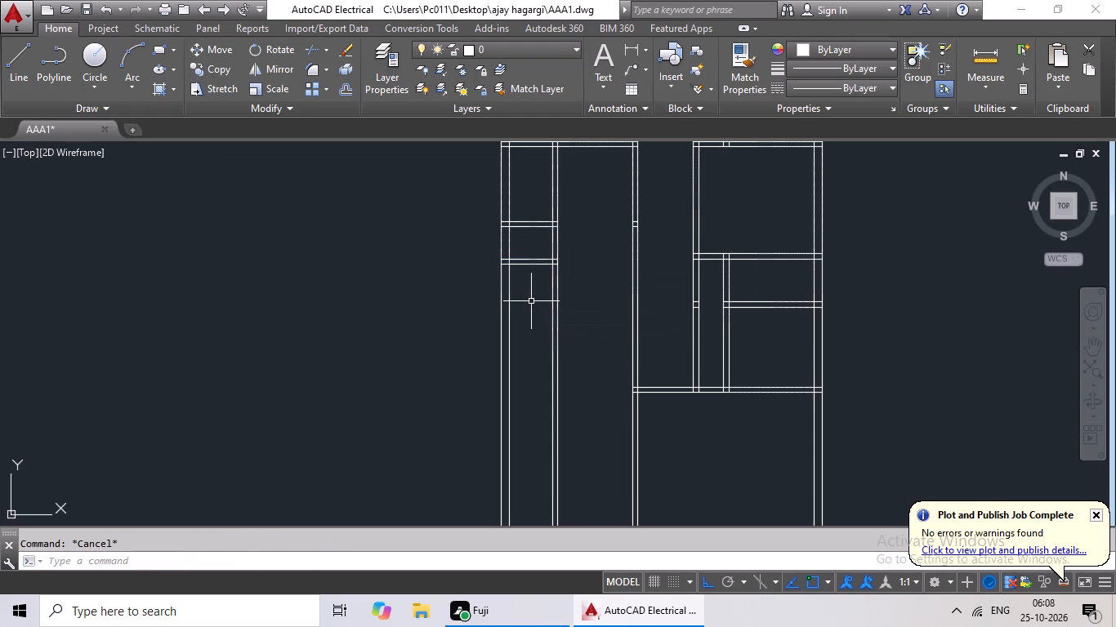
# Offset the lower line of the left bay's lowest short horizontal partition 7' downward.
pyautogui.press('o')
pyautogui.press('Return')
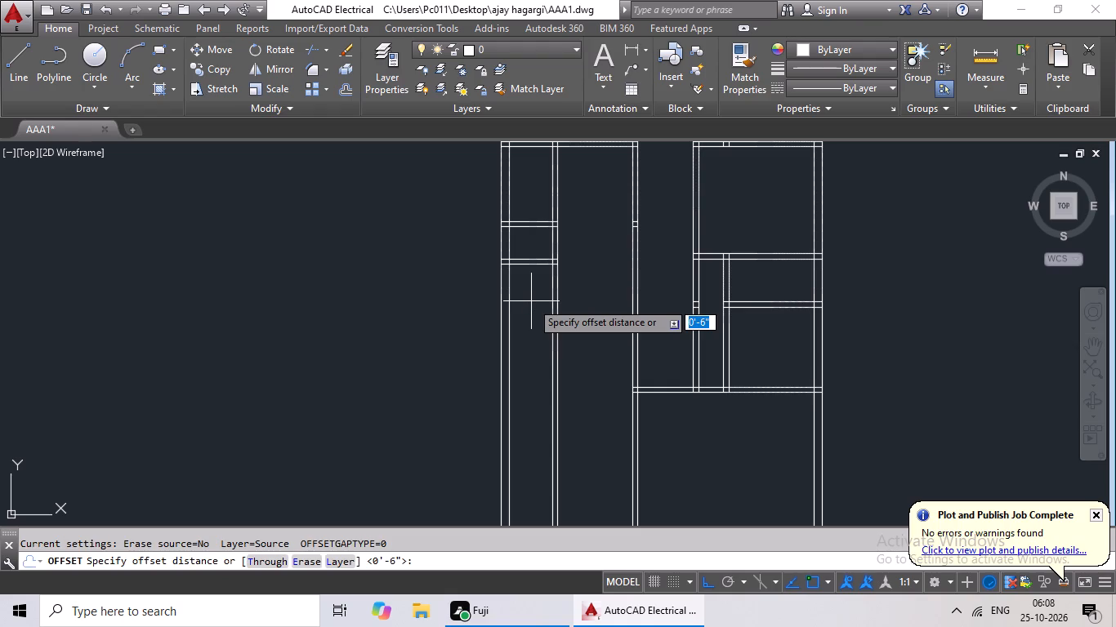
pyautogui.write("7'")
pyautogui.press('Return')
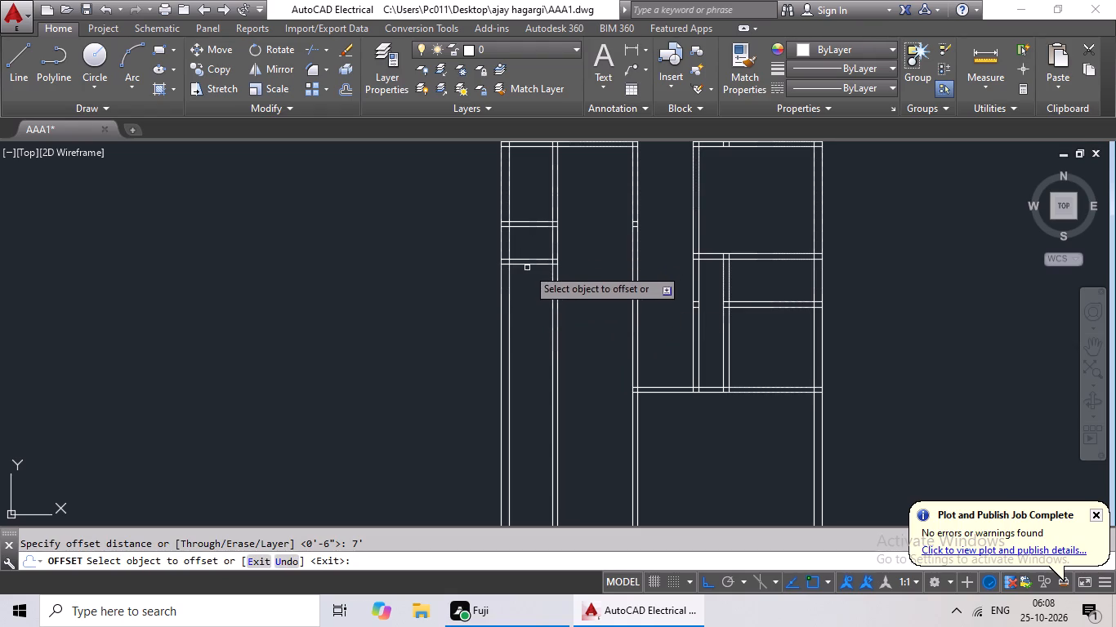
pyautogui.click(533, 265)
pyautogui.click(529, 287)
pyautogui.press('Escape')
pyautogui.press('Escape')
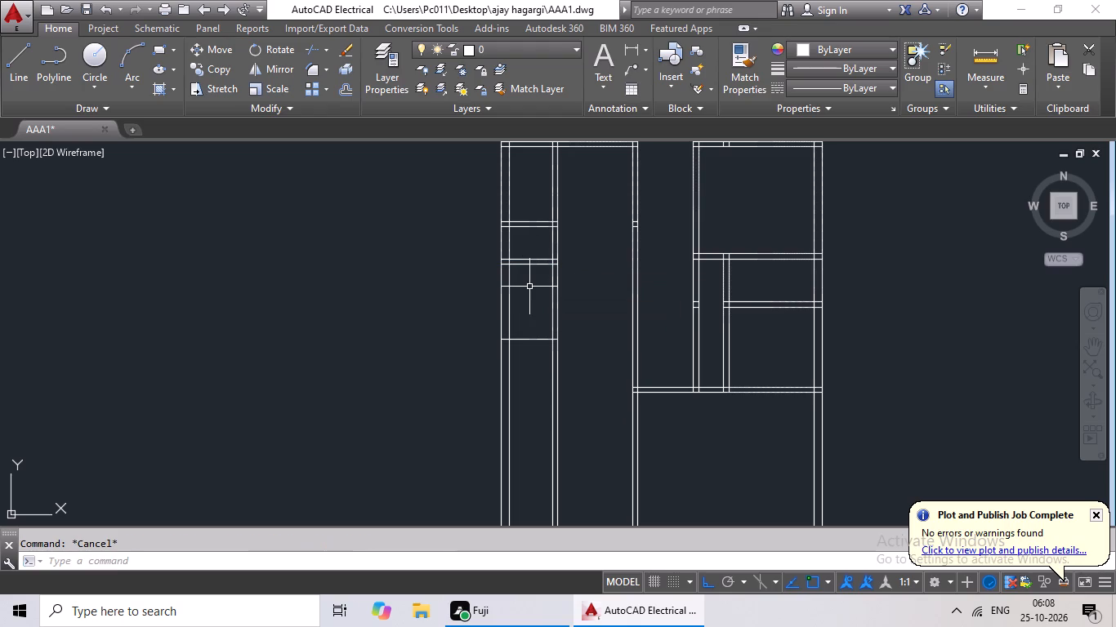
# Offset the new lowest horizontal line in the left bay 6" downward to form a partition.
pyautogui.press('o')
pyautogui.press('Escape')
pyautogui.press('Escape')
pyautogui.press('o')
pyautogui.press('Return')
pyautogui.write('6"')
pyautogui.press('Return')
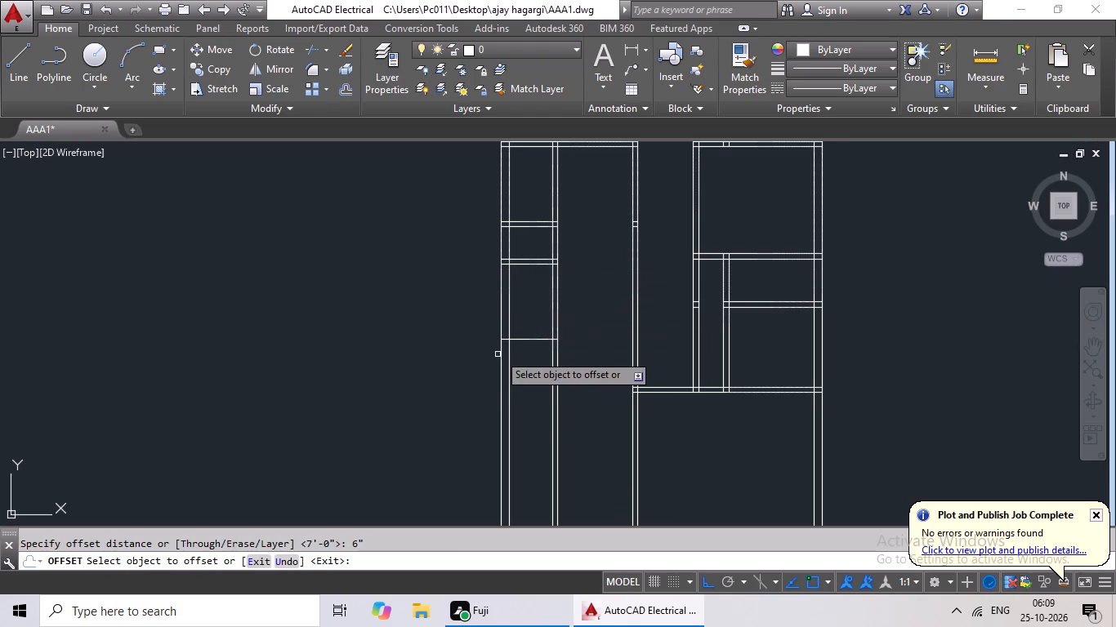
pyautogui.moveTo(532, 339); pyautogui.dragTo(526, 360)
pyautogui.click(518, 381)
pyautogui.moveTo(525, 376); pyautogui.dragTo(533, 332, button='middle')
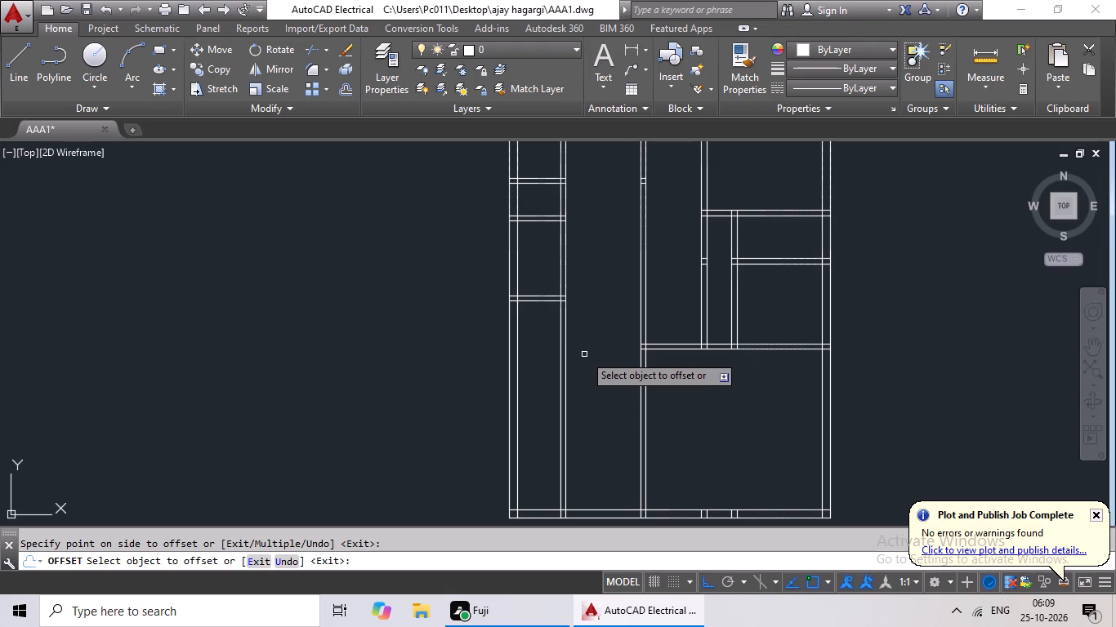
pyautogui.press('Escape')
pyautogui.press('Escape')
pyautogui.press('Escape')
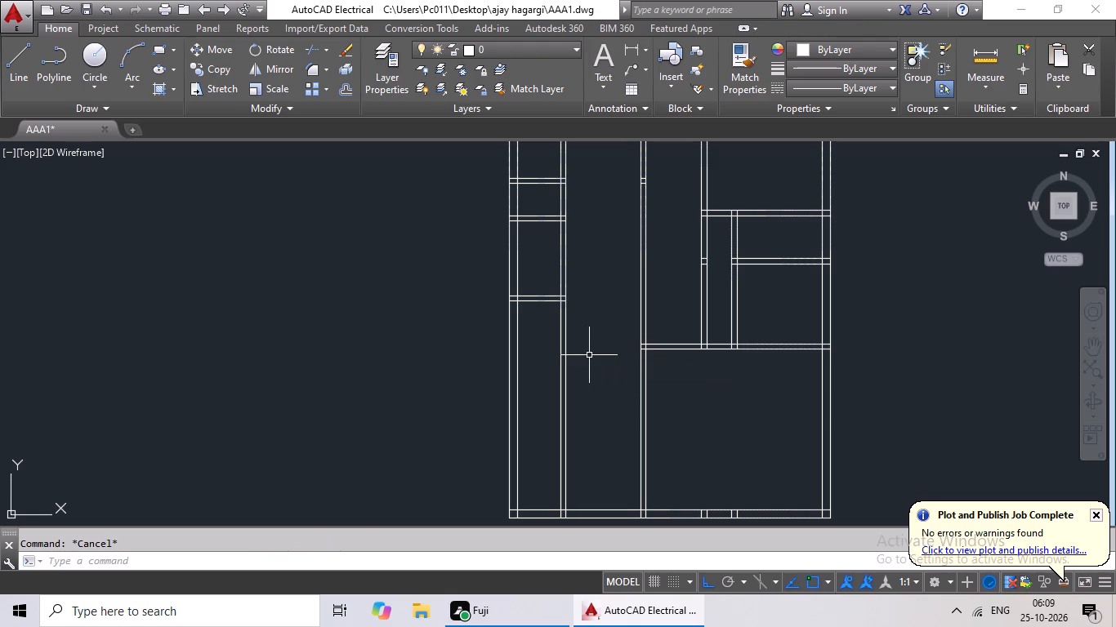
# Trim the left bay's vertical partition's two lines below the lowest horizontal partition.
pyautogui.write('tr')
pyautogui.press('space')
pyautogui.press('space')
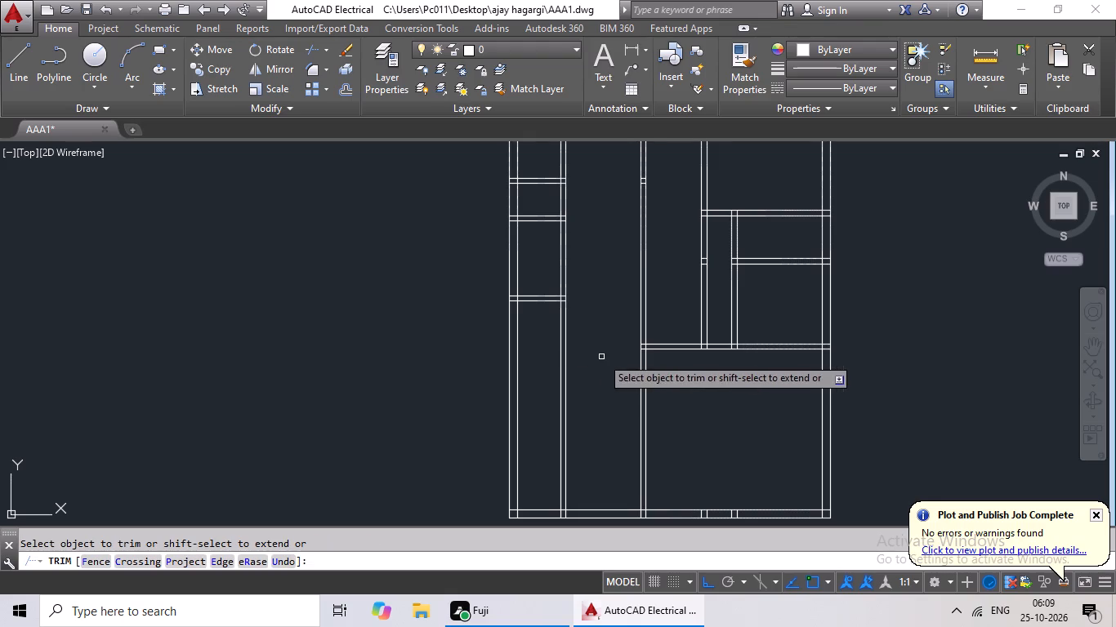
pyautogui.moveTo(603, 324); pyautogui.dragTo(551, 414)
pyautogui.moveTo(602, 325); pyautogui.dragTo(576, 396, button='middle')
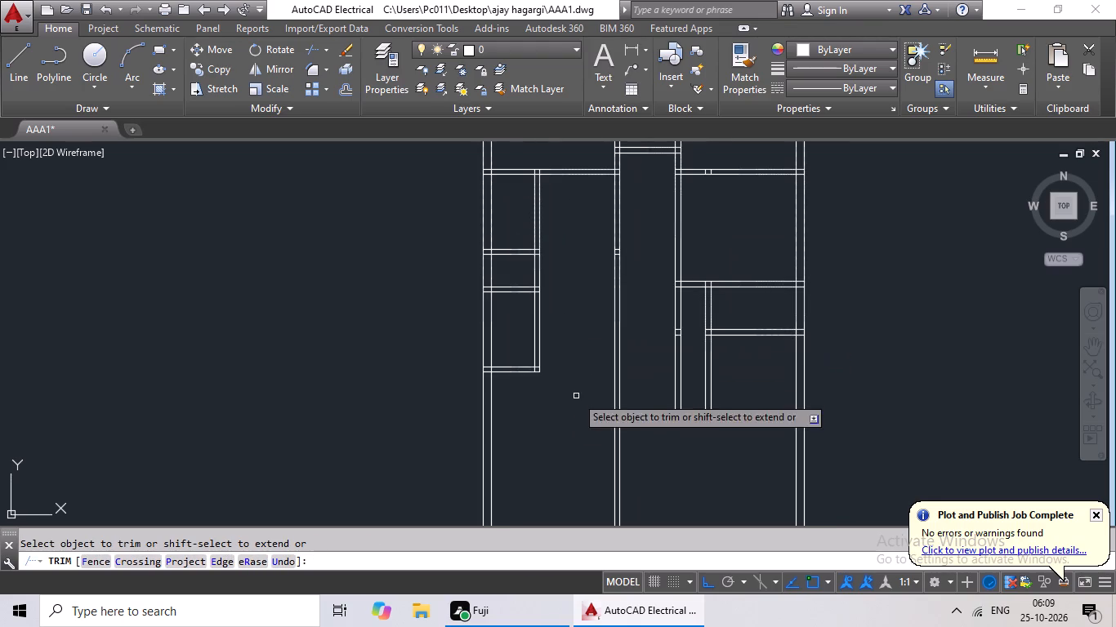
pyautogui.moveTo(579, 351); pyautogui.dragTo(571, 361, button='middle')
pyautogui.press('Escape')
pyautogui.press('Escape')
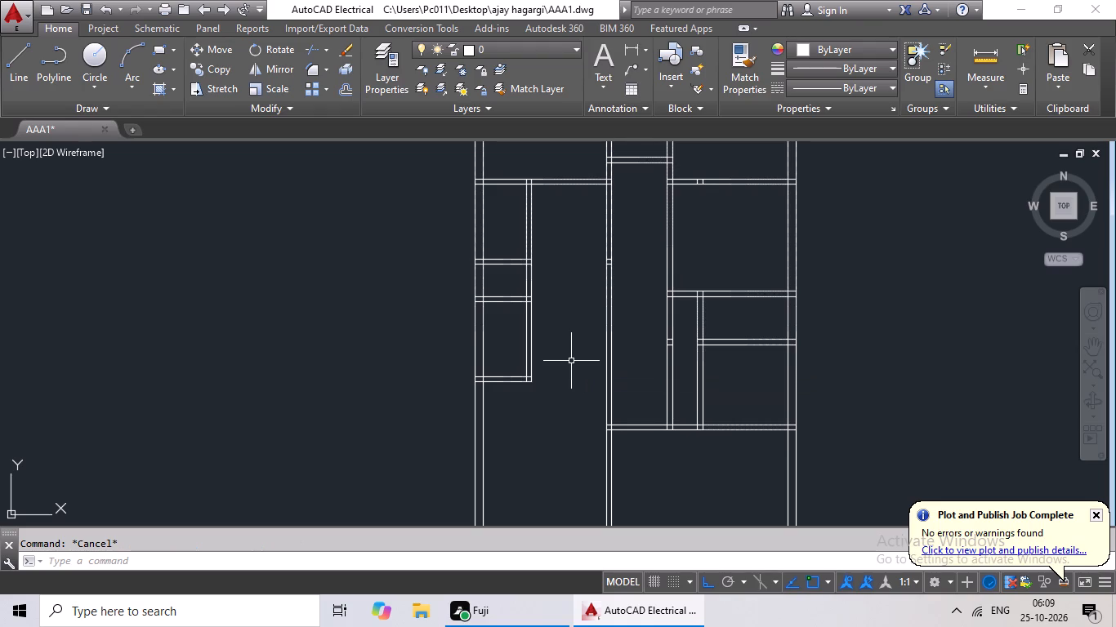
# Extend both lines of the left bay's lowest horizontal partition across to the passage wall.
pyautogui.write('ex')
pyautogui.press('space')
pyautogui.press('space')
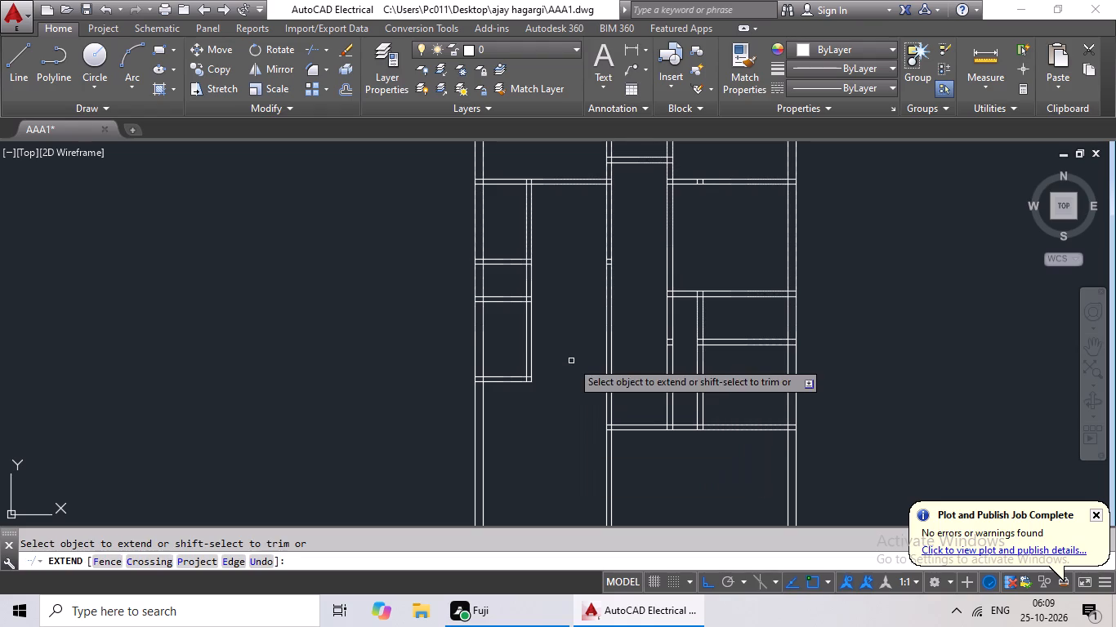
pyautogui.click(516, 380)
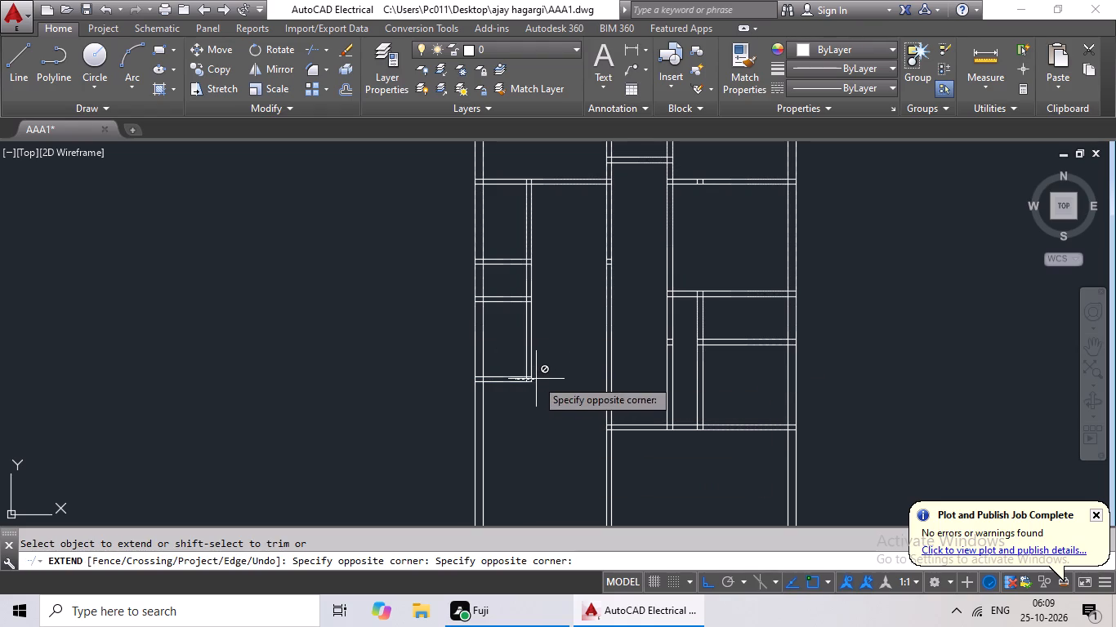
pyautogui.click(529, 400)
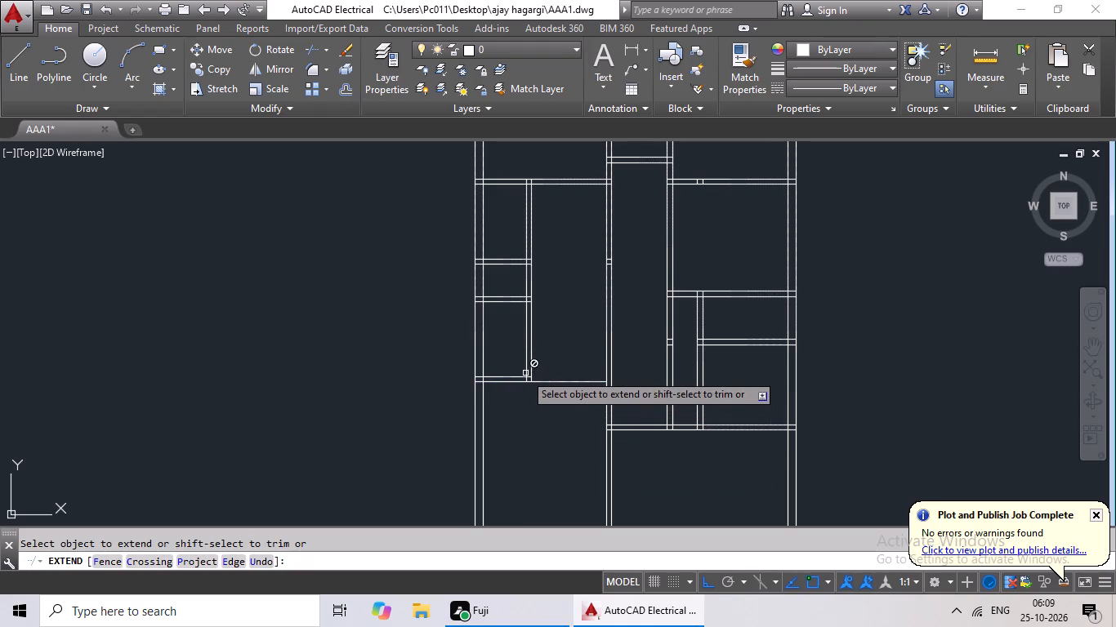
pyautogui.click(520, 377)
pyautogui.click(583, 379)
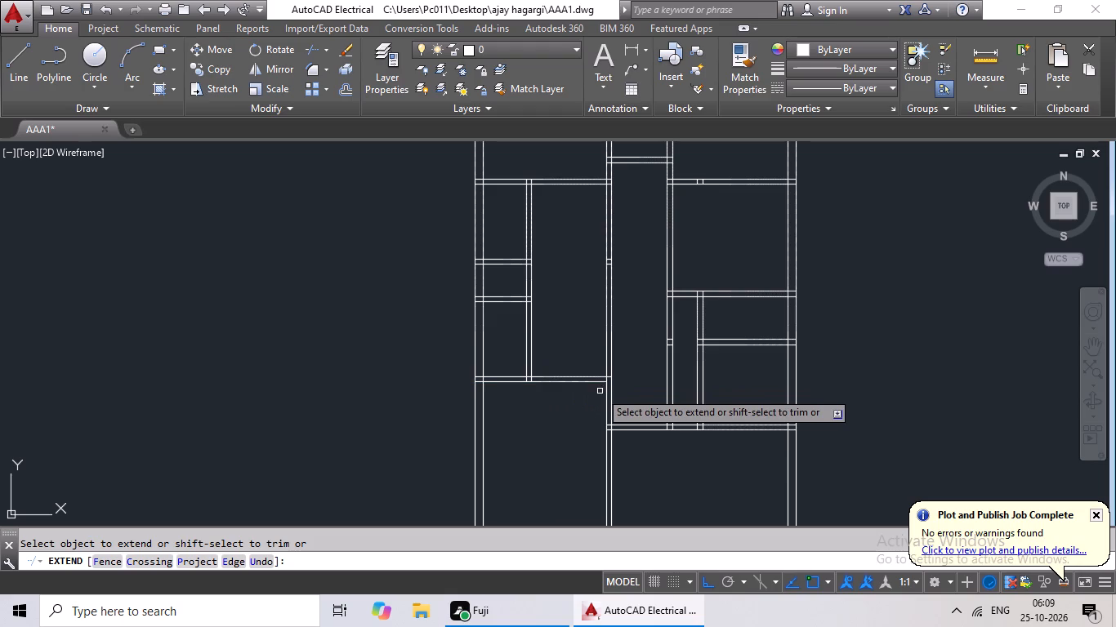
pyautogui.click(601, 383)
pyautogui.moveTo(591, 406); pyautogui.dragTo(598, 385, button='middle')
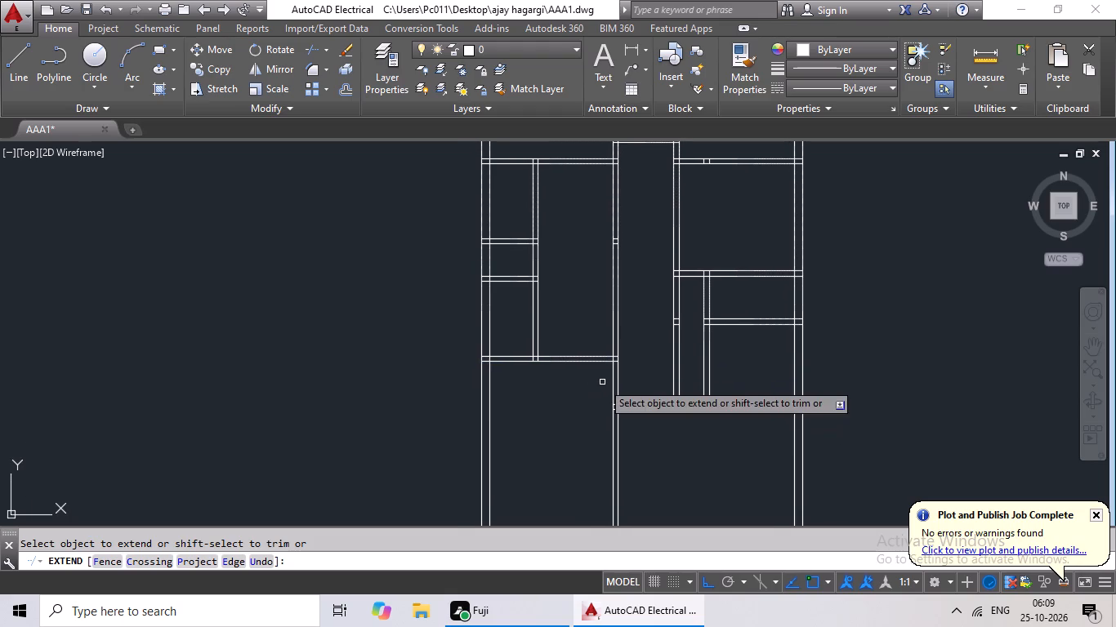
pyautogui.moveTo(603, 381); pyautogui.dragTo(609, 325, button='middle')
pyautogui.scroll(-1, 612, 327)
pyautogui.press('Escape')
pyautogui.press('Escape')
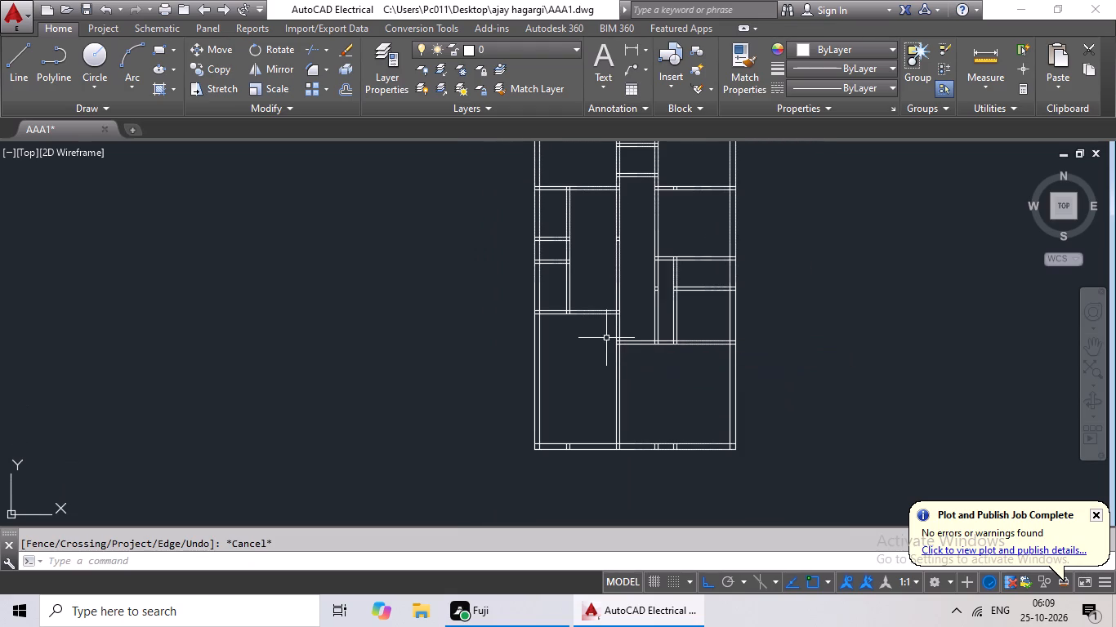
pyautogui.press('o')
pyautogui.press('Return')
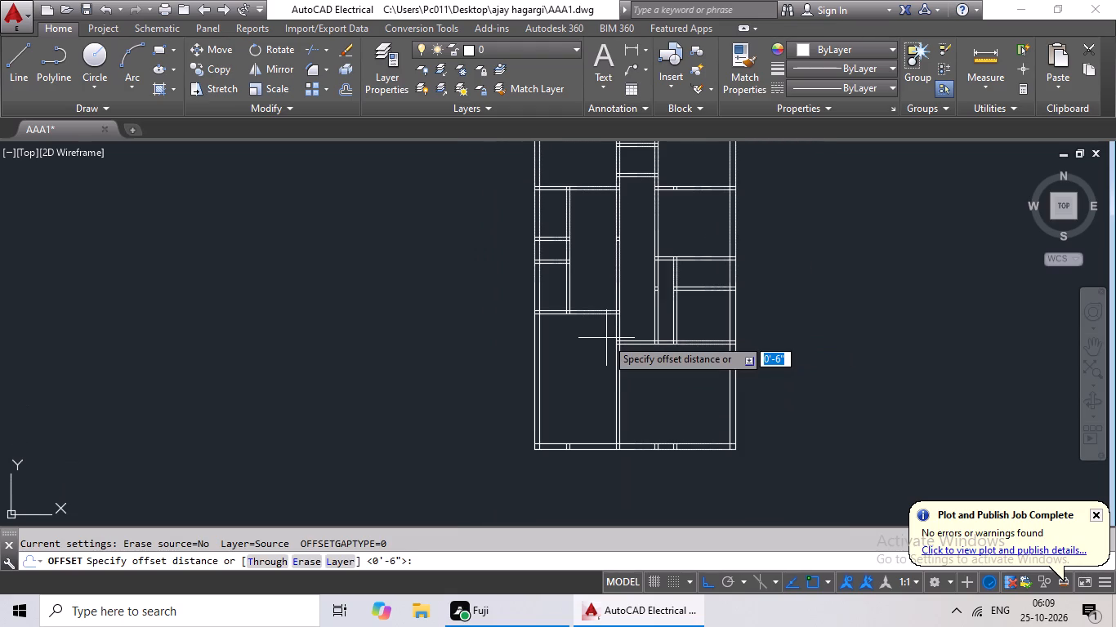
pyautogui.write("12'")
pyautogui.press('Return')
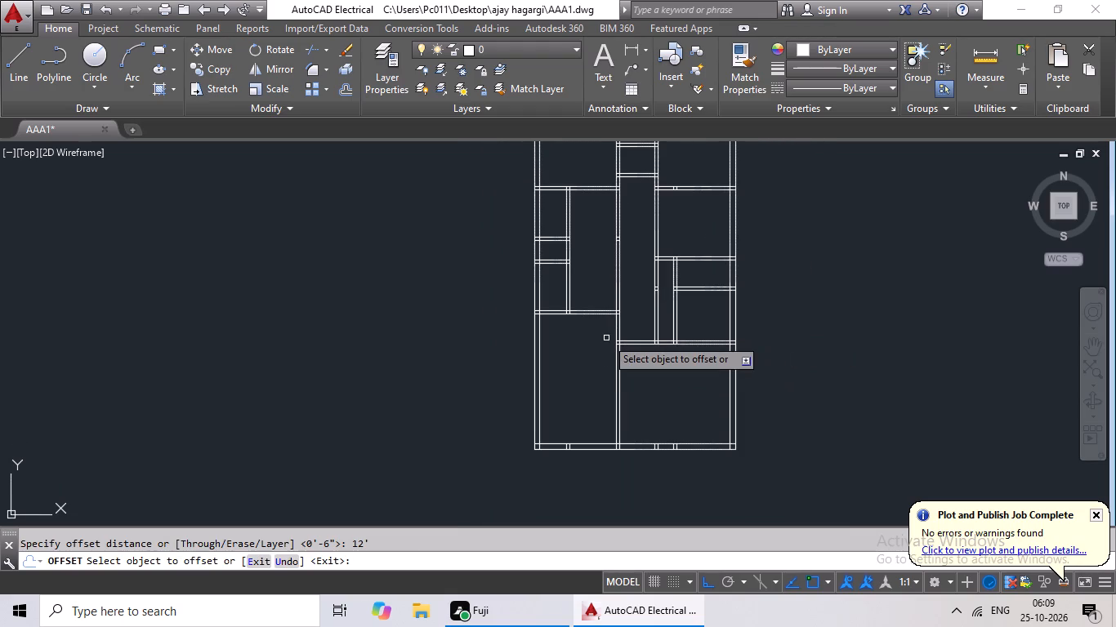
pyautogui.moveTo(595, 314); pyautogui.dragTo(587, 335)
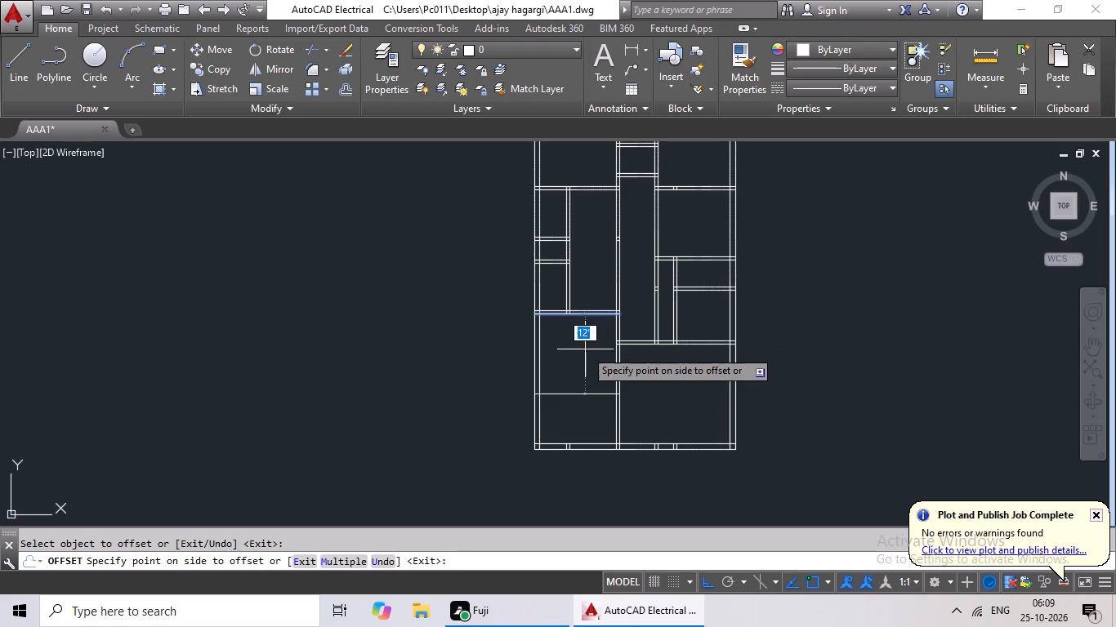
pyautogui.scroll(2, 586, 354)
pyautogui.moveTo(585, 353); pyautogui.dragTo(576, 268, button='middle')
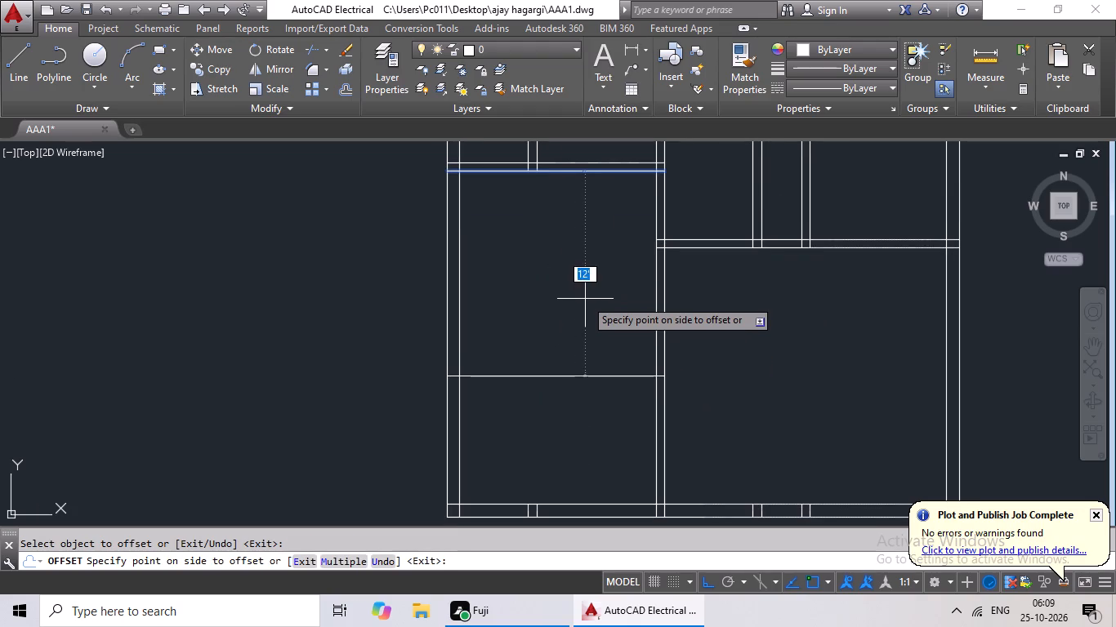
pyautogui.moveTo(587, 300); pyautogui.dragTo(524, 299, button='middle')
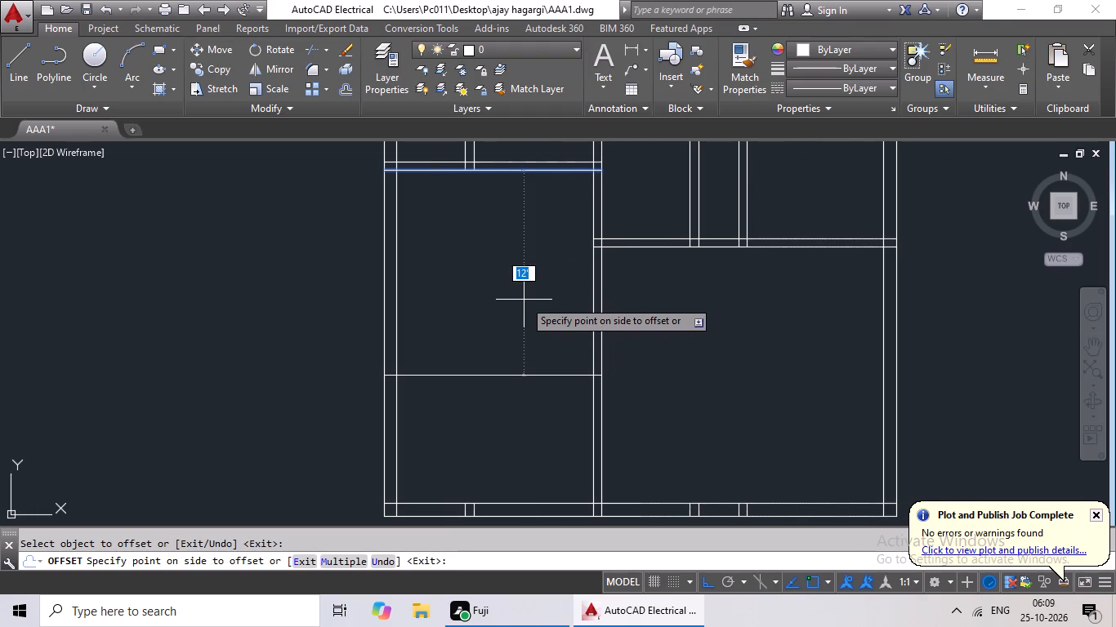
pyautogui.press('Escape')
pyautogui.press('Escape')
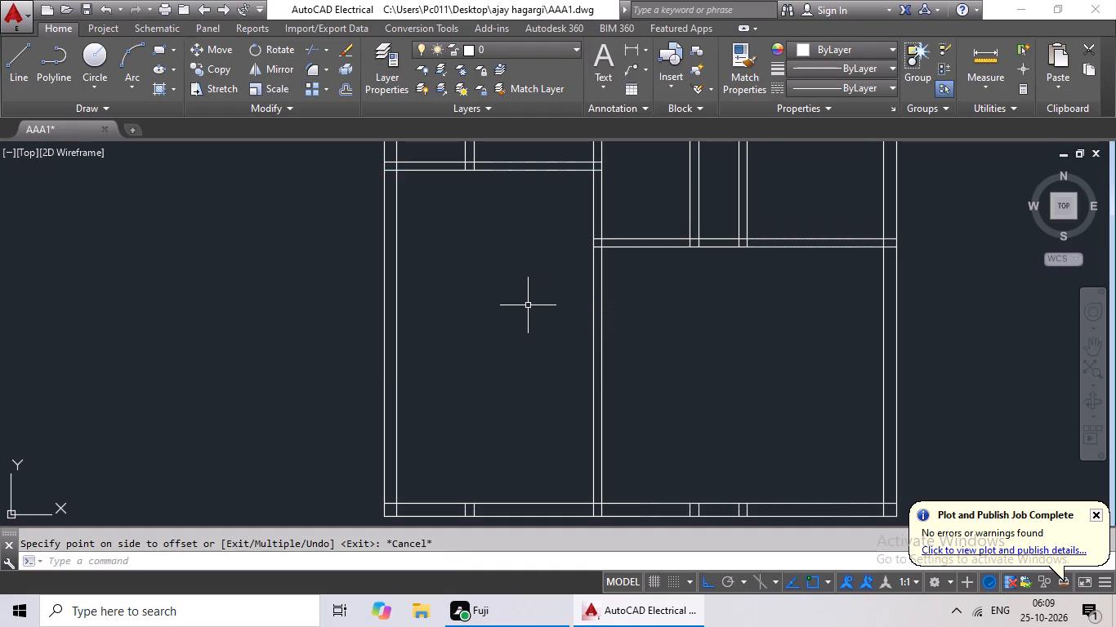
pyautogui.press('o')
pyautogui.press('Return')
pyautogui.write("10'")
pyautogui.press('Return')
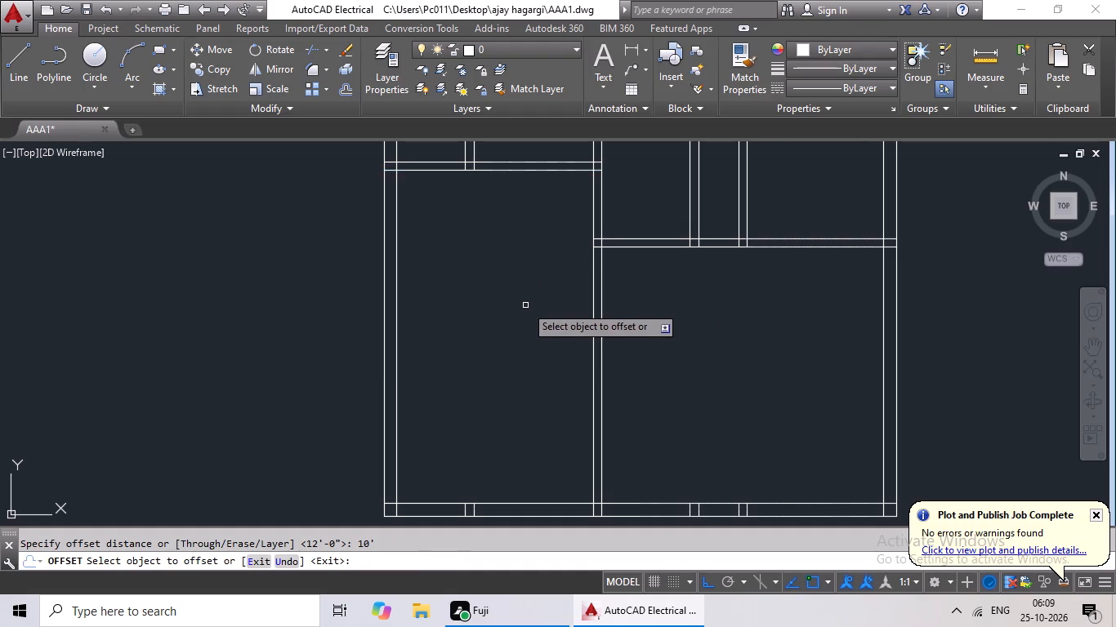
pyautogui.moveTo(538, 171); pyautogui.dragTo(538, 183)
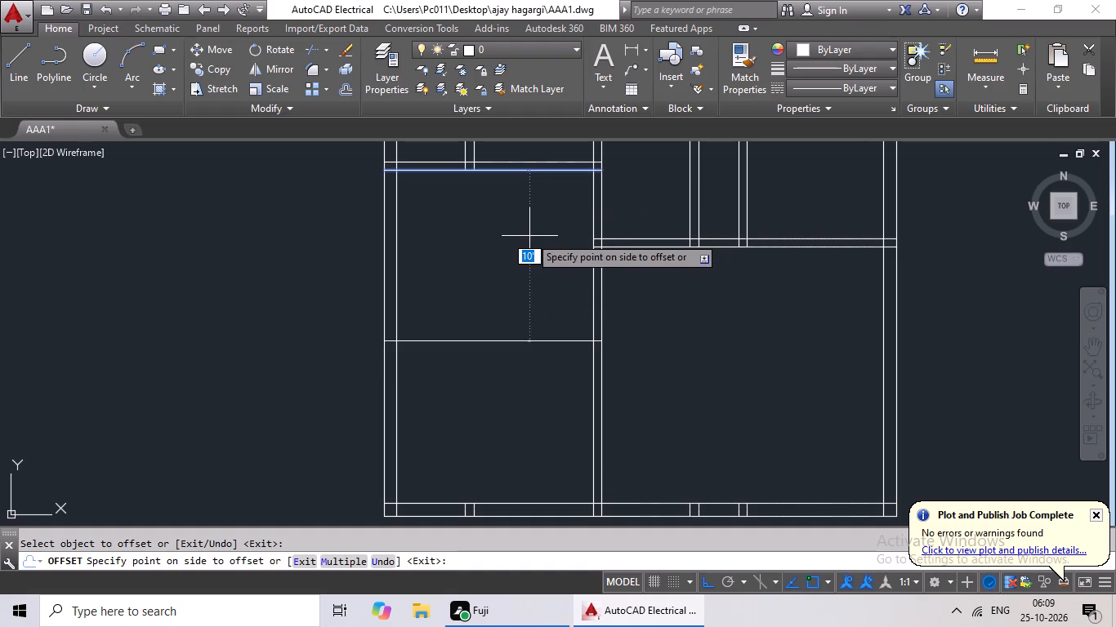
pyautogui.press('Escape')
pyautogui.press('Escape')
# Offset the lower line of the left bay's lowest horizontal partition 11' downward.
pyautogui.press('o')
pyautogui.press('Return')
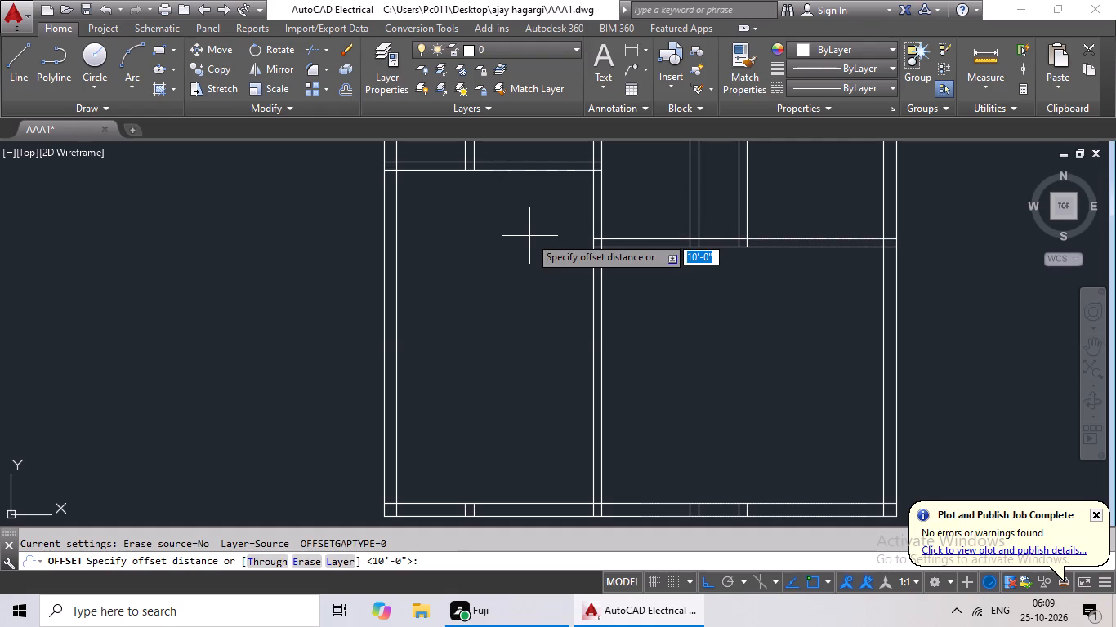
pyautogui.write("11'")
pyautogui.press('Return')
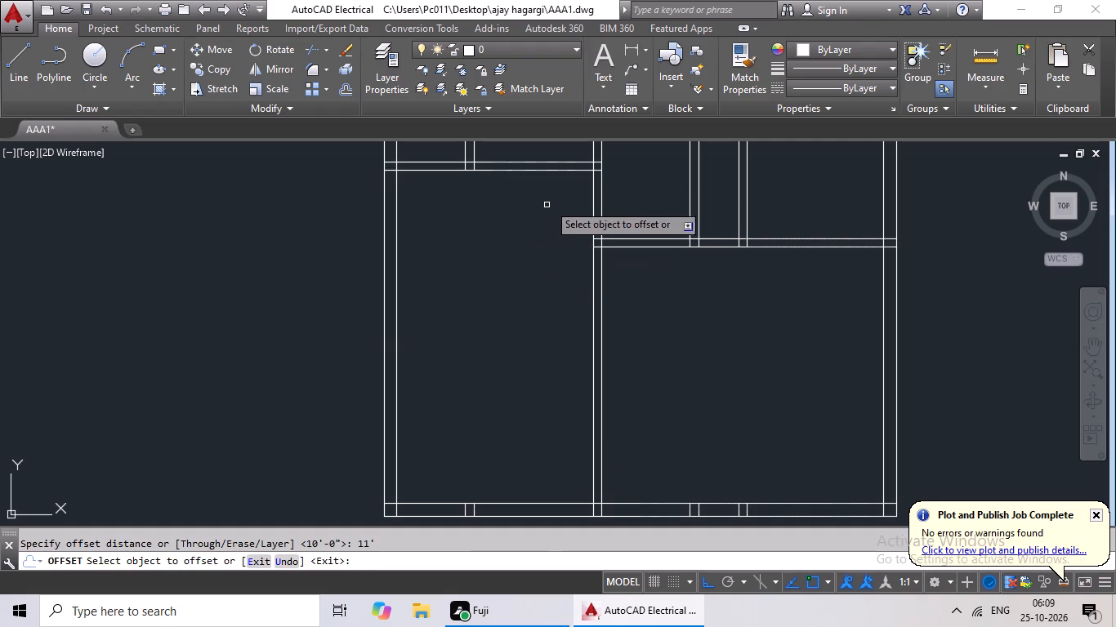
pyautogui.moveTo(565, 169); pyautogui.dragTo(563, 177)
pyautogui.click(548, 205)
pyautogui.press('Escape')
pyautogui.press('Escape')
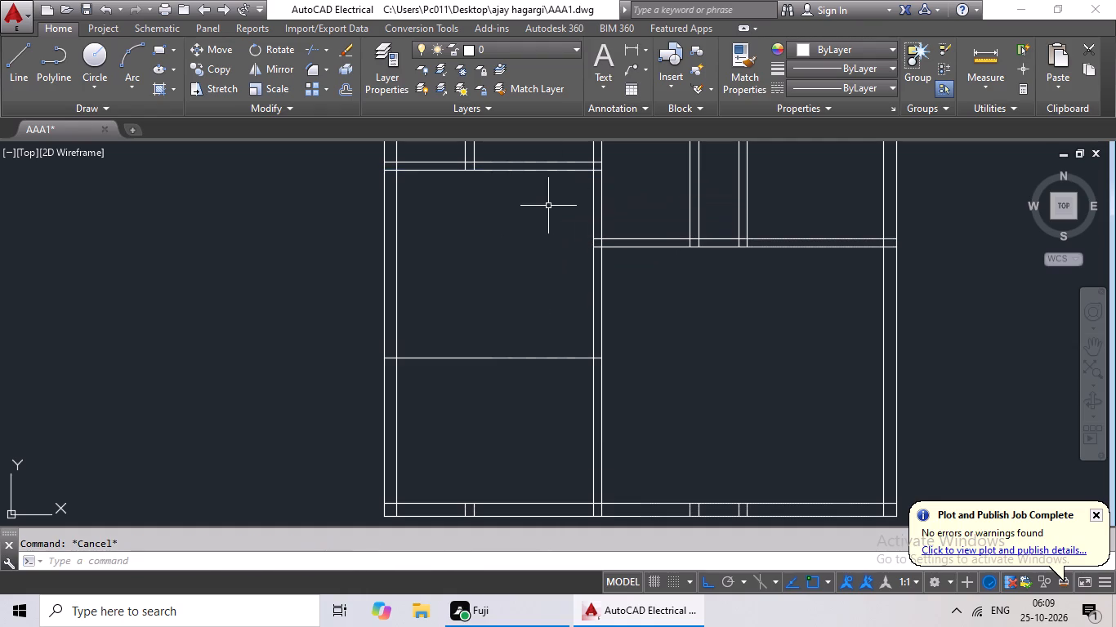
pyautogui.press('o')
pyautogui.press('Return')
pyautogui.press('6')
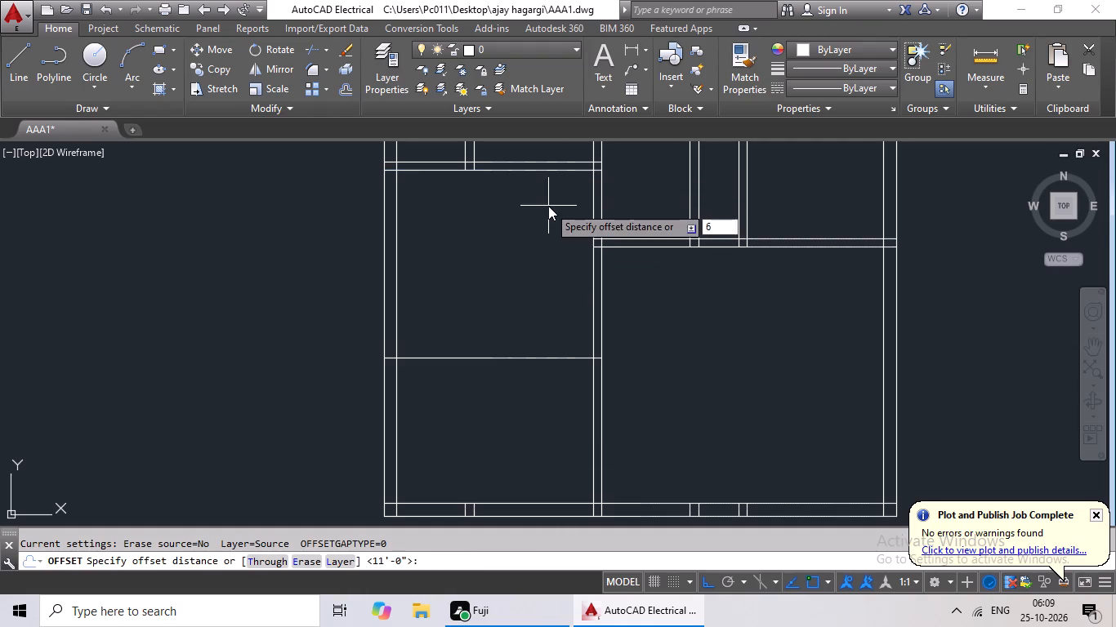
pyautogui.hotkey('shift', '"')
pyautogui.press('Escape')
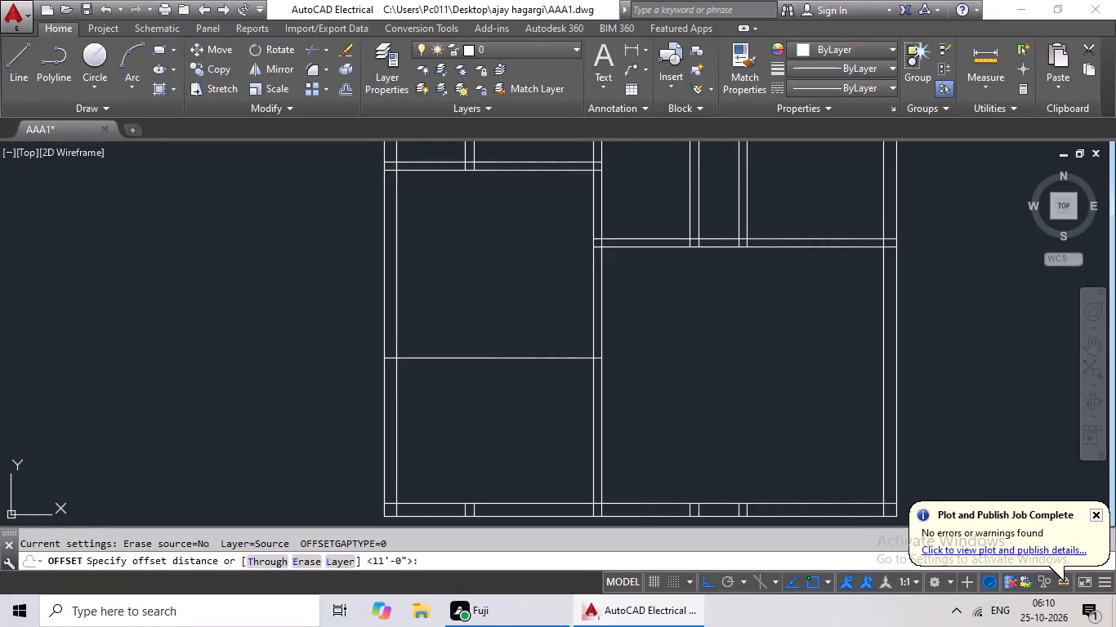
# Offset the left bay's new lowest horizontal line 6" downward to form a partition.
pyautogui.press('o')
pyautogui.press('Return')
pyautogui.write('6"')
pyautogui.press('Return')
pyautogui.click(537, 358)
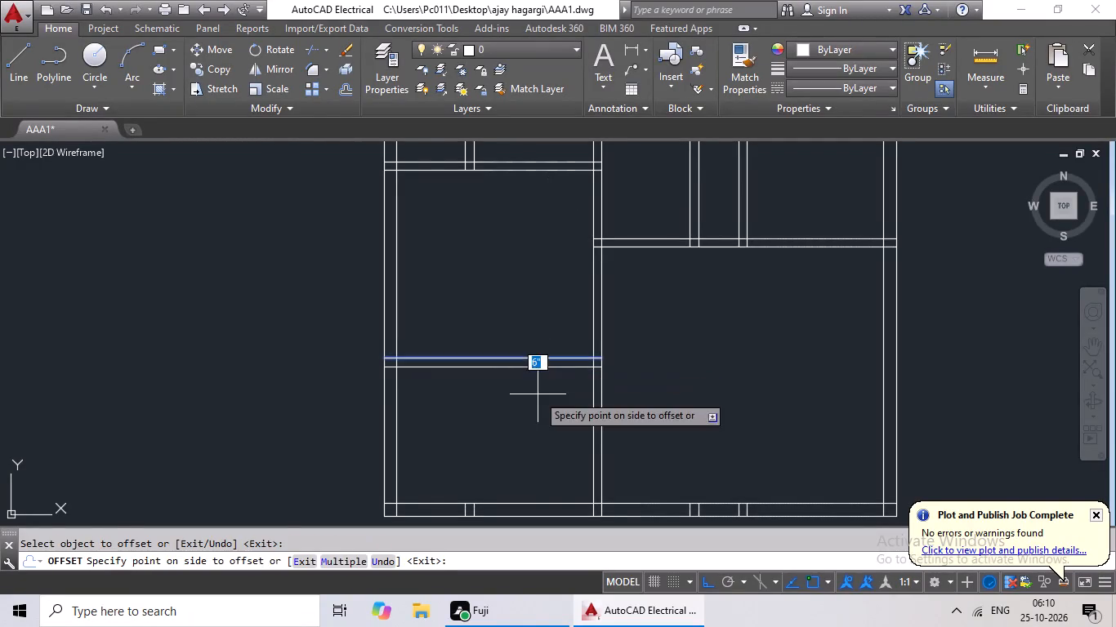
pyautogui.click(538, 394)
pyautogui.moveTo(525, 286); pyautogui.dragTo(533, 242, button='middle')
pyautogui.press('Escape')
pyautogui.press('Escape')
pyautogui.press('Escape')
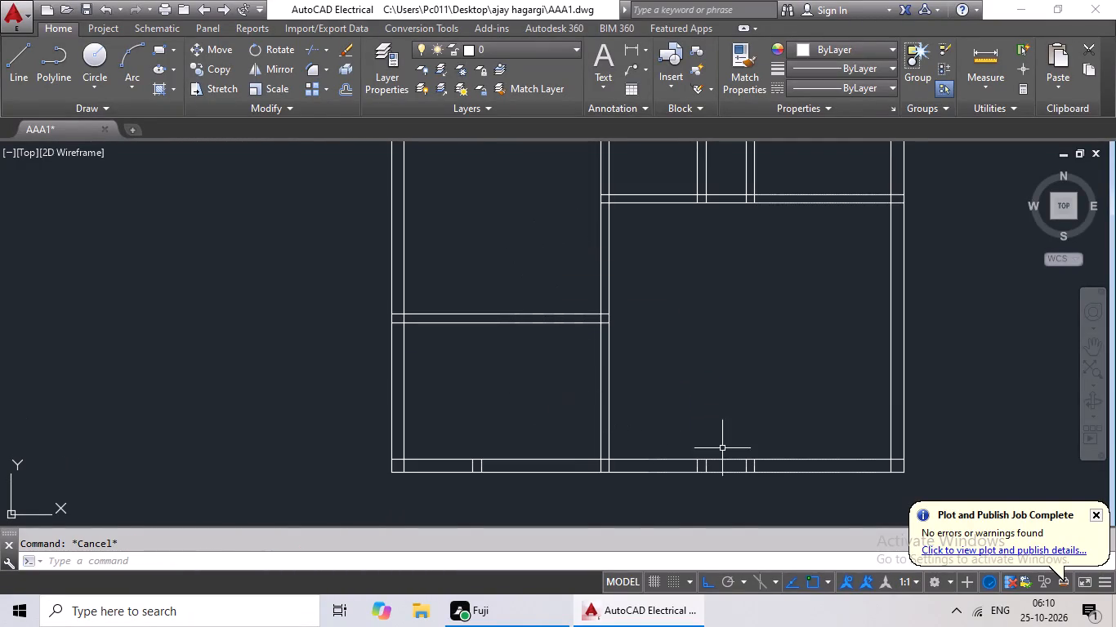
# Erase the six leftover short vertical segments inside the bottom outer wall, in both the left and right bays.
pyautogui.scroll(3, 761, 465)
pyautogui.moveTo(777, 469); pyautogui.dragTo(458, 475)
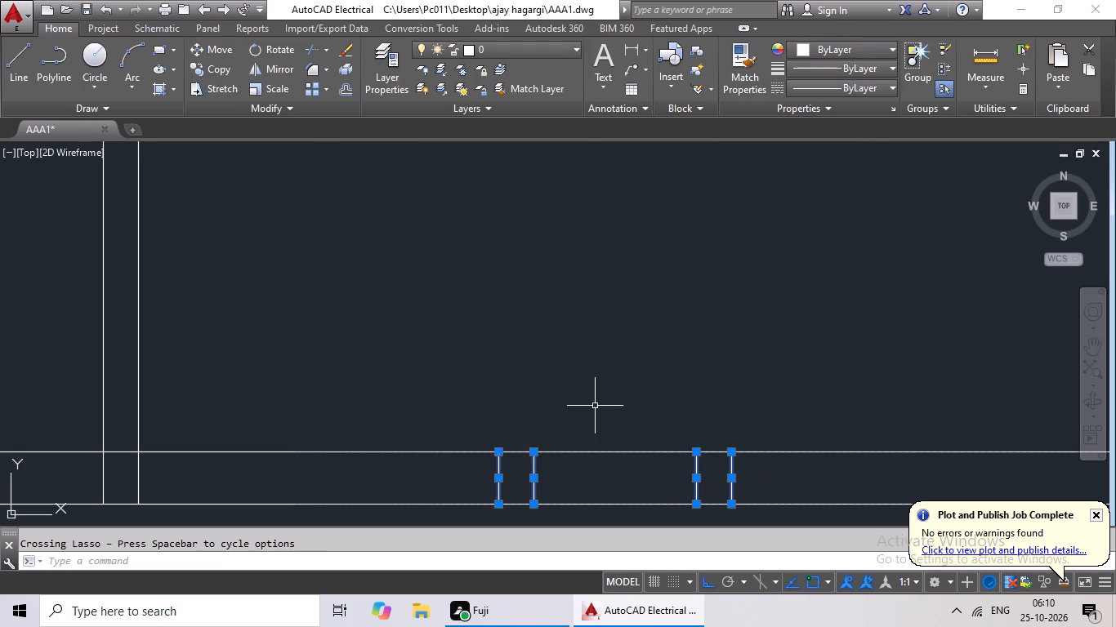
pyautogui.scroll(-1, 607, 395)
pyautogui.moveTo(586, 387); pyautogui.dragTo(853, 362, button='middle')
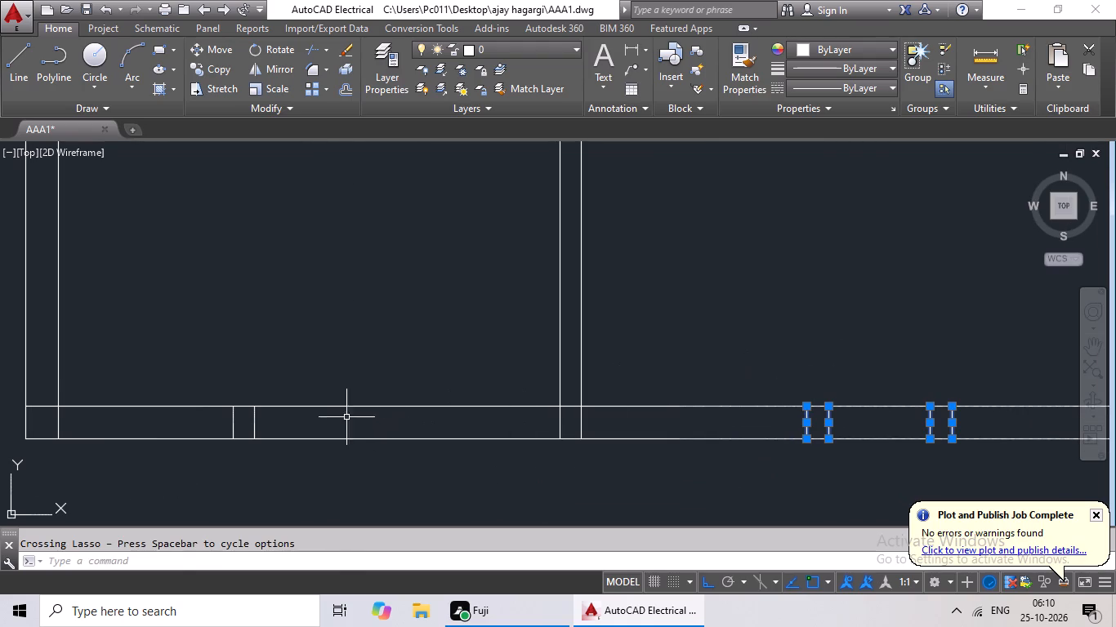
pyautogui.moveTo(292, 422); pyautogui.dragTo(191, 427)
pyautogui.press('Delete')
# Erase the leftover pairs of short segments inside both passage walls, the right bay's upper horizontal partition and the top outer wall.
pyautogui.scroll(-4, 283, 411)
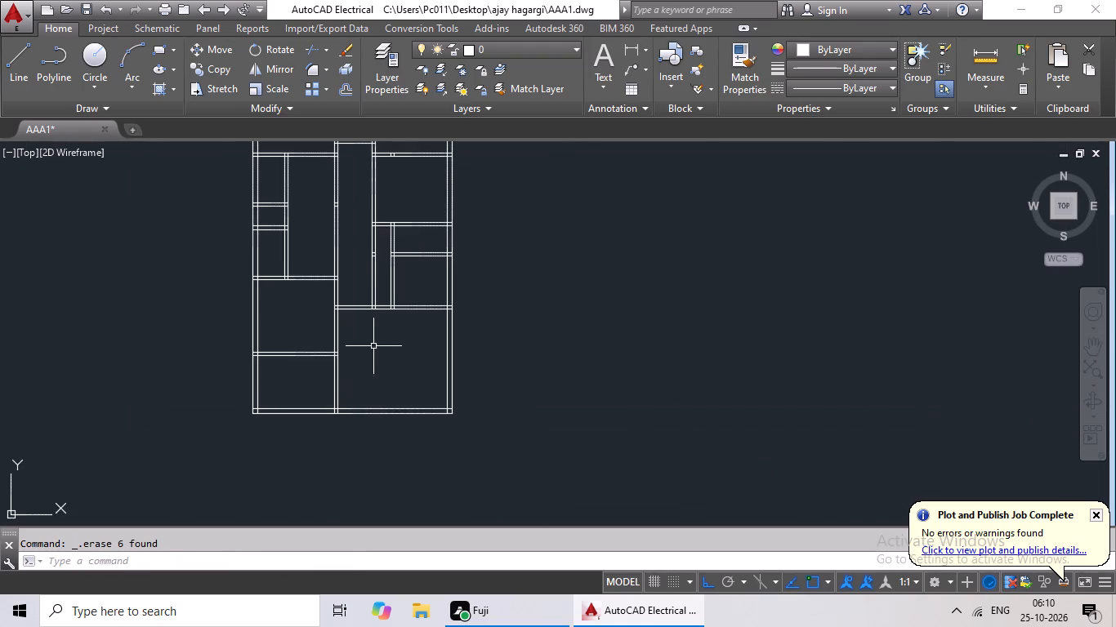
pyautogui.moveTo(373, 346); pyautogui.dragTo(364, 414, button='middle')
pyautogui.scroll(4, 373, 330)
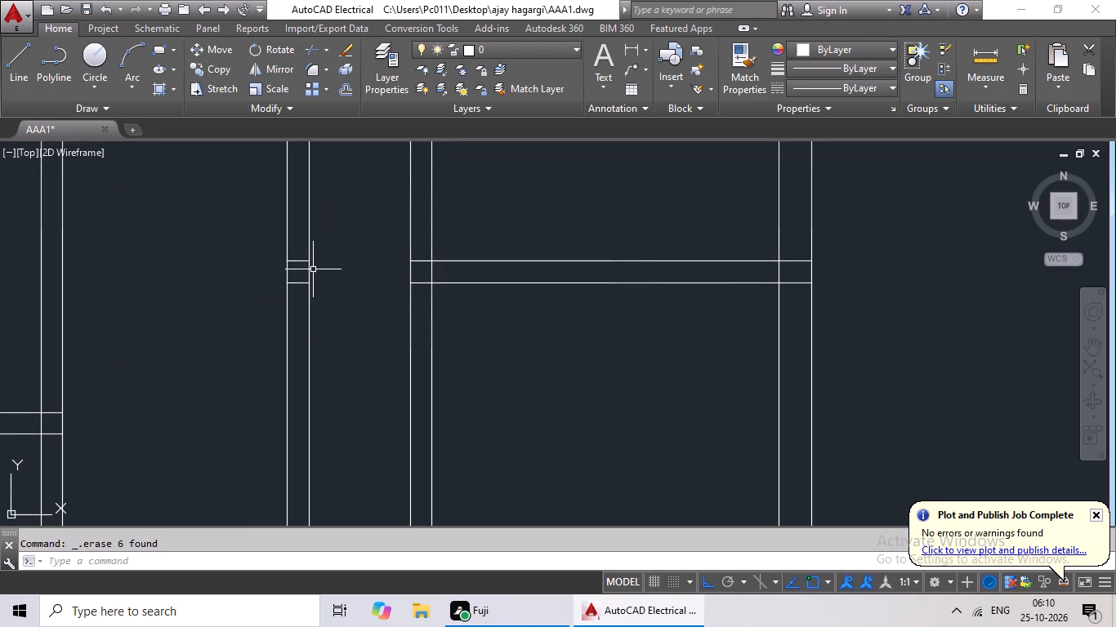
pyautogui.scroll(3, 298, 251)
pyautogui.moveTo(299, 253); pyautogui.dragTo(276, 417)
pyautogui.scroll(-3, 431, 345)
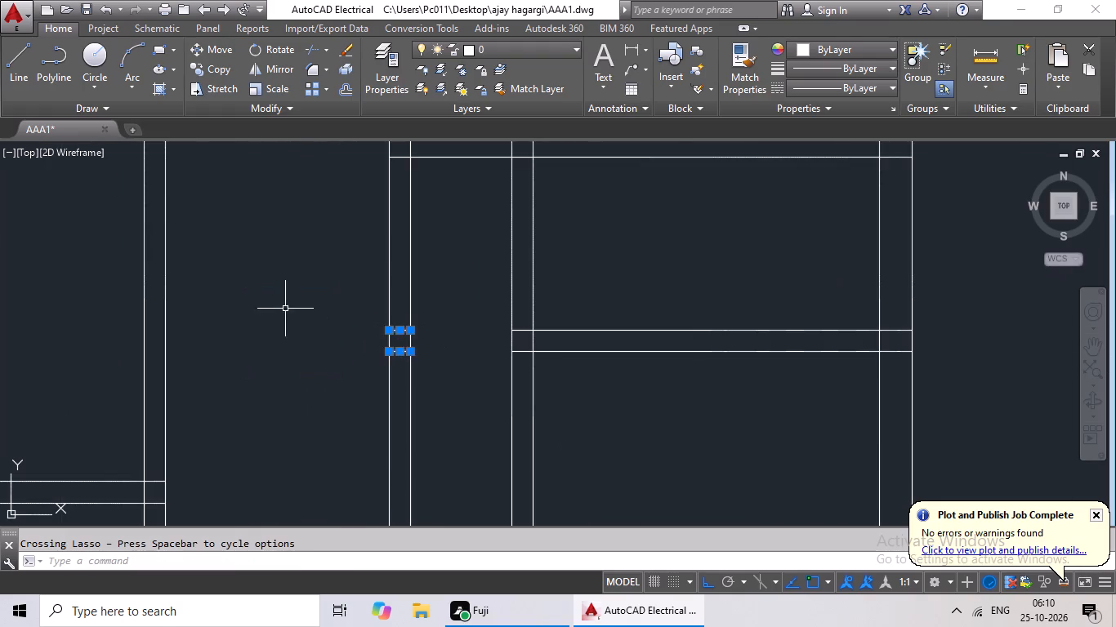
pyautogui.scroll(-2, 291, 285)
pyautogui.moveTo(299, 288); pyautogui.dragTo(359, 391, button='middle')
pyautogui.scroll(4, 311, 288)
pyautogui.moveTo(236, 209); pyautogui.dragTo(231, 349)
pyautogui.scroll(-2, 350, 336)
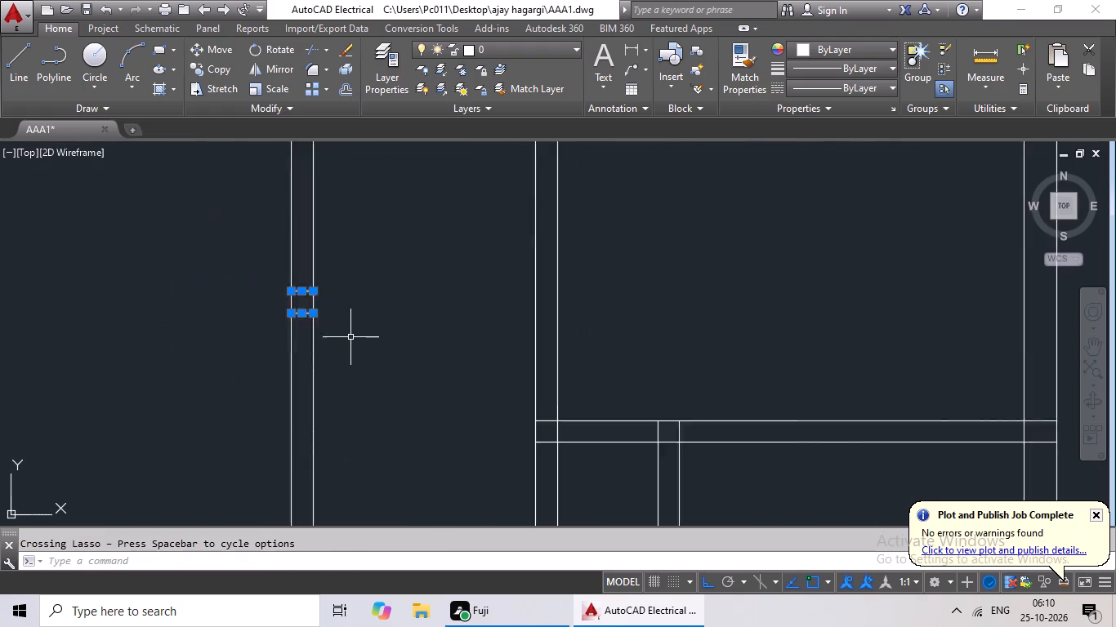
pyautogui.scroll(-3, 351, 338)
pyautogui.moveTo(387, 308); pyautogui.dragTo(365, 364, button='middle')
pyautogui.scroll(3, 424, 305)
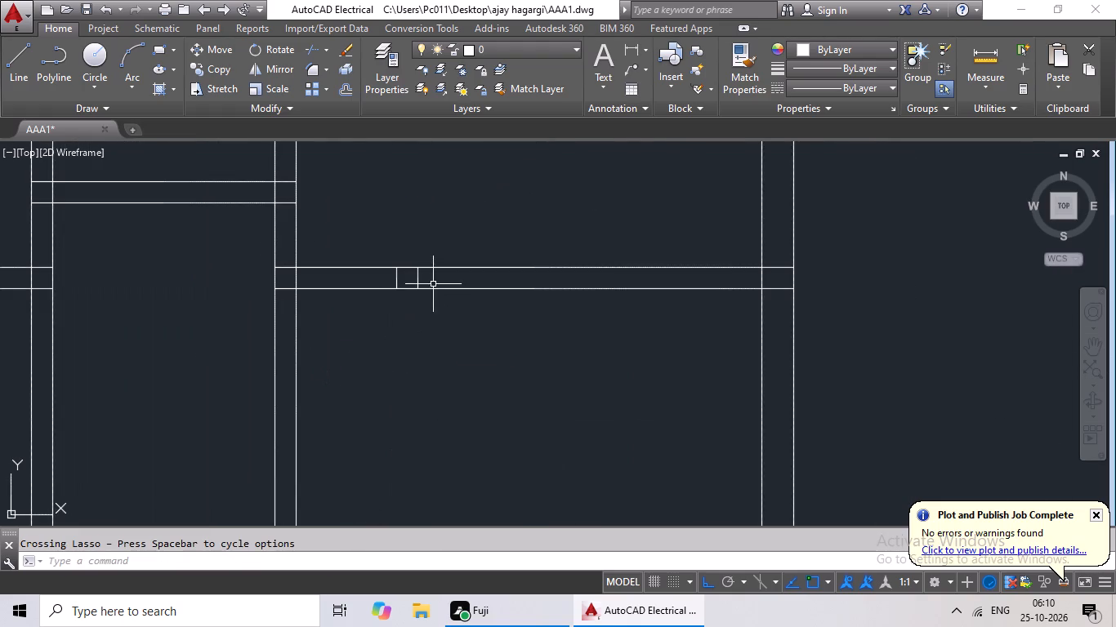
pyautogui.scroll(3, 433, 283)
pyautogui.moveTo(459, 273); pyautogui.dragTo(218, 279)
pyautogui.scroll(-4, 475, 354)
pyautogui.moveTo(495, 359); pyautogui.dragTo(489, 407, button='middle')
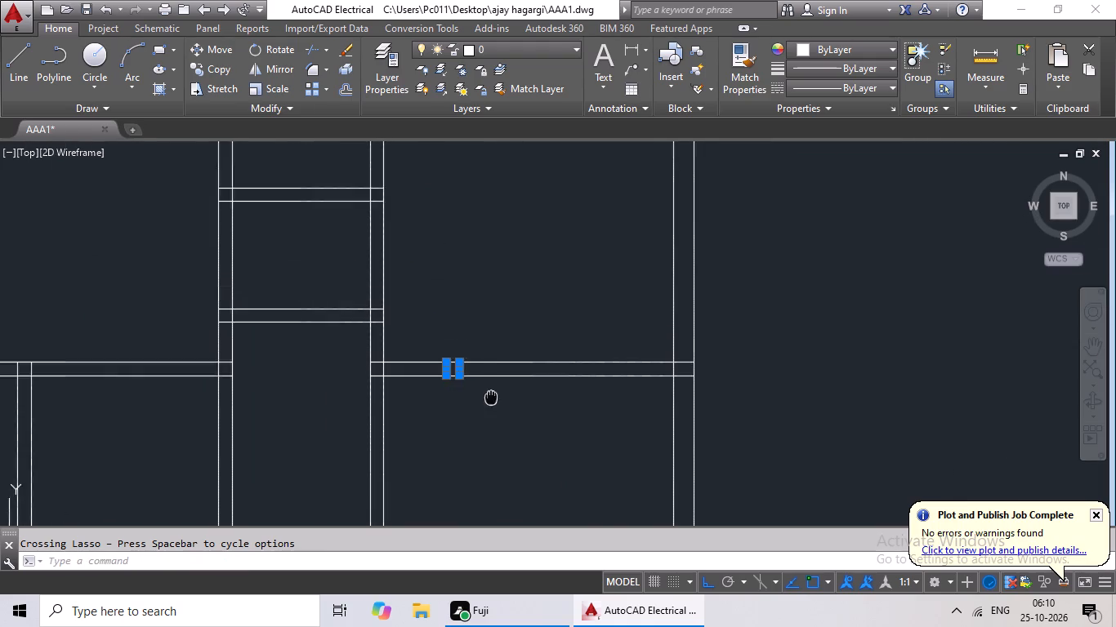
pyautogui.moveTo(489, 407); pyautogui.dragTo(421, 563, button='middle')
pyautogui.scroll(4, 388, 262)
pyautogui.moveTo(423, 257); pyautogui.dragTo(422, 257)
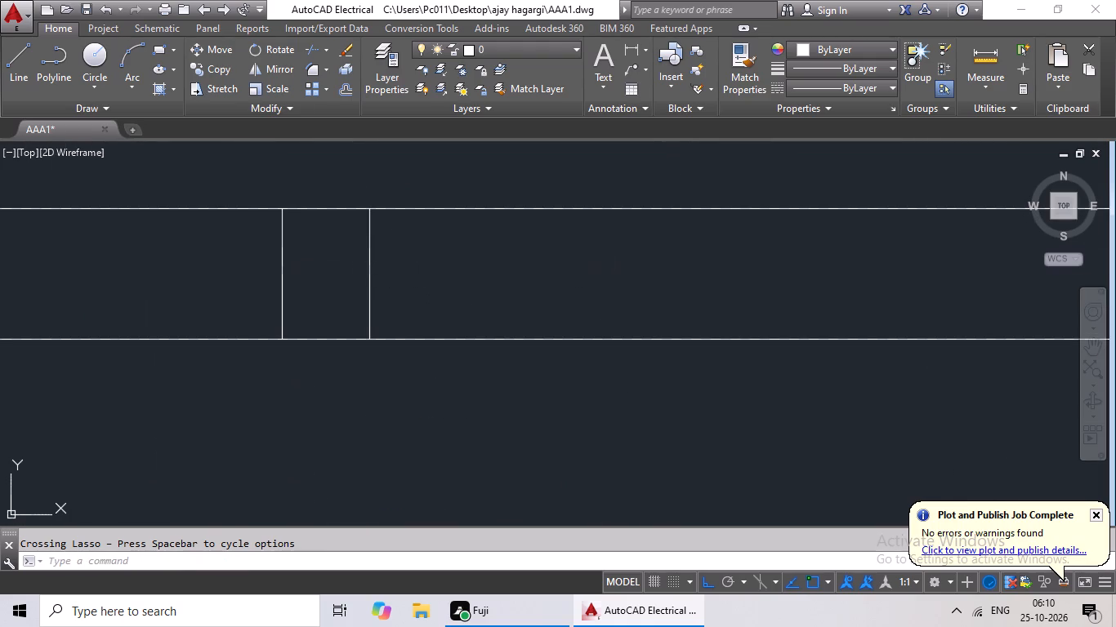
pyautogui.moveTo(422, 257); pyautogui.dragTo(251, 297)
pyautogui.press('Delete')
# Offset the inner line of the left outer wall 2'6" into the left bay.
pyautogui.scroll(-3, 447, 315)
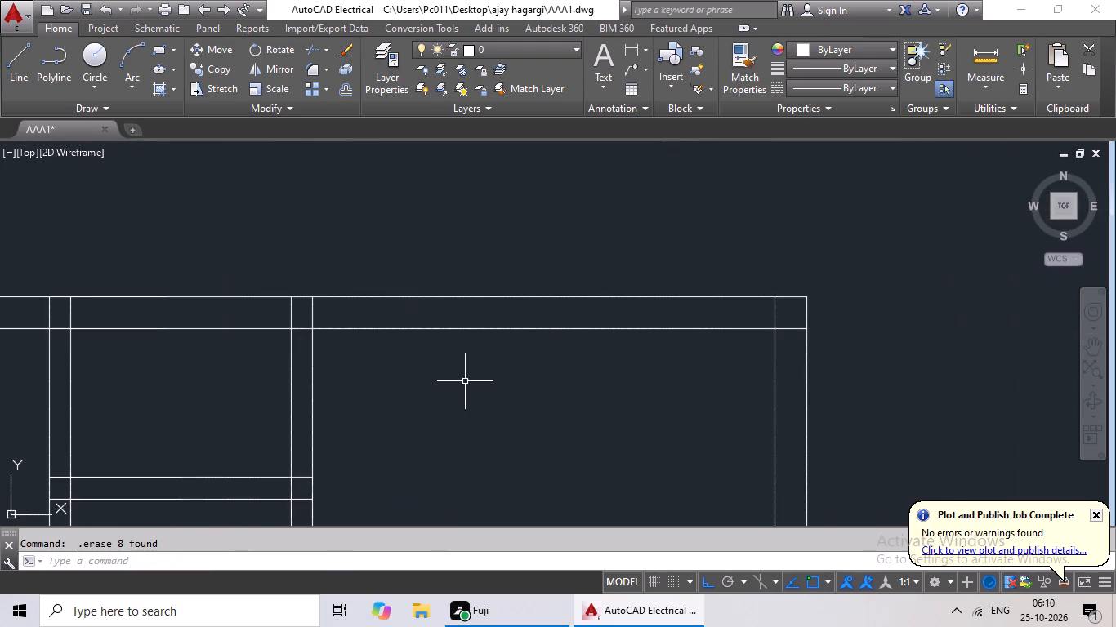
pyautogui.moveTo(465, 371); pyautogui.dragTo(481, 318, button='middle')
pyautogui.scroll(-4, 478, 327)
pyautogui.moveTo(472, 364); pyautogui.dragTo(484, 290, button='middle')
pyautogui.moveTo(494, 360); pyautogui.dragTo(502, 284, button='middle')
pyautogui.scroll(1, 484, 426)
pyautogui.moveTo(488, 403); pyautogui.dragTo(493, 345, button='middle')
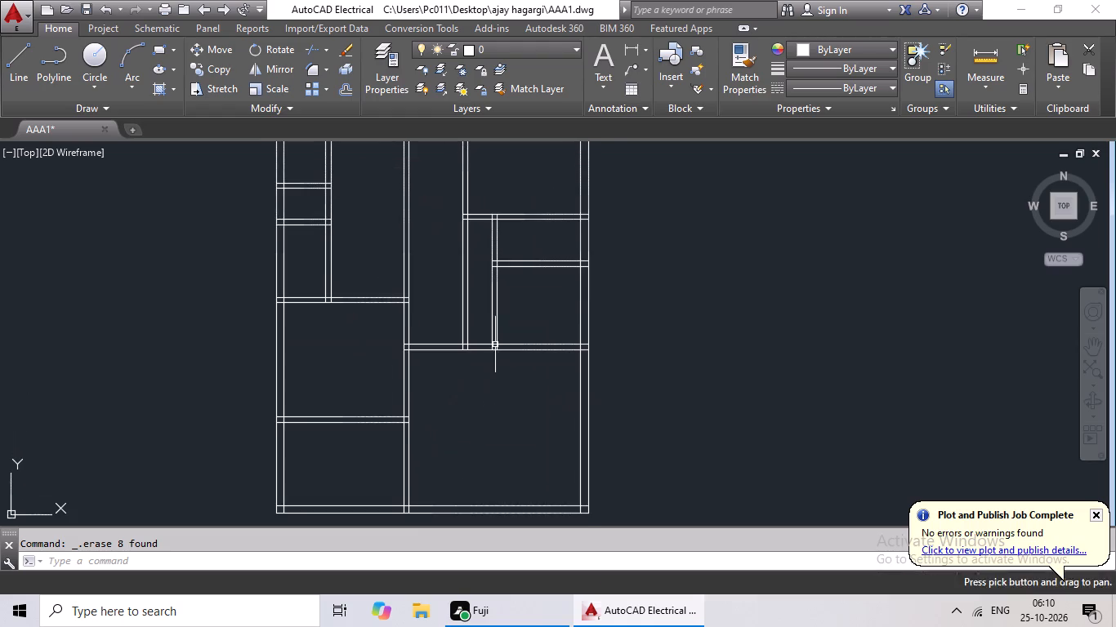
pyautogui.moveTo(494, 418); pyautogui.dragTo(520, 354, button='middle')
pyautogui.press('Escape')
pyautogui.press('Escape')
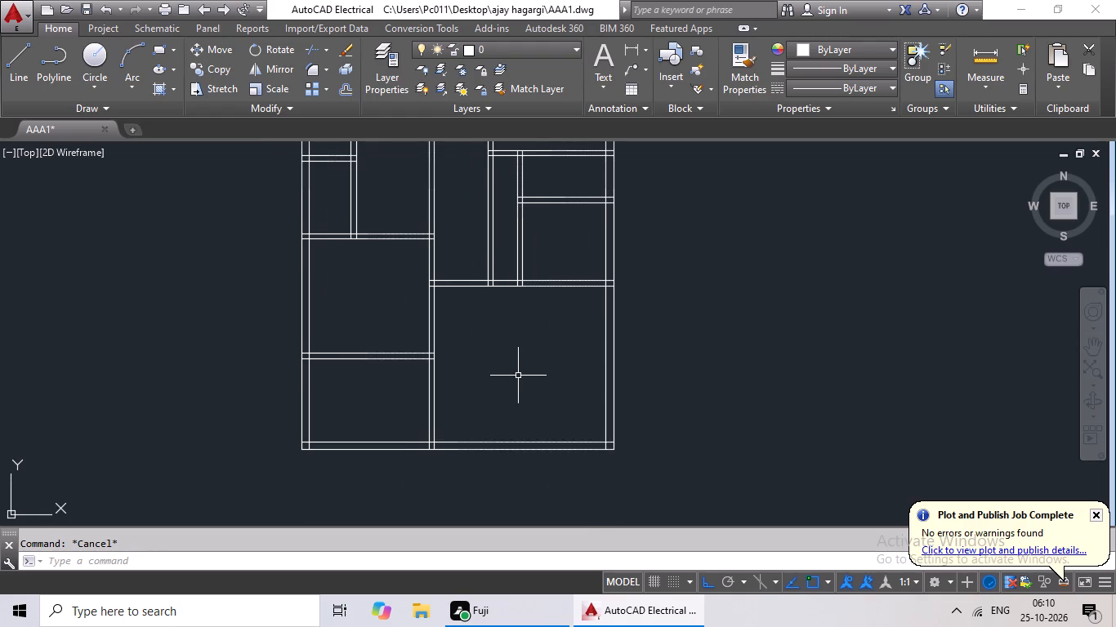
pyautogui.press('Escape')
pyautogui.press('Escape')
pyautogui.press('o')
pyautogui.press('Return')
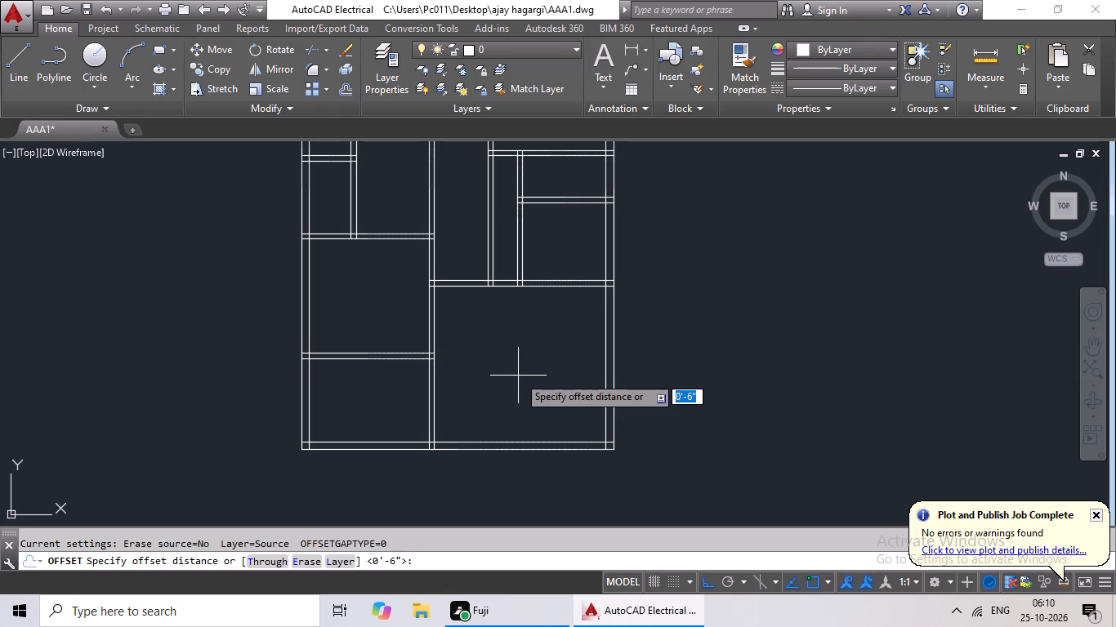
pyautogui.write('2\'6"')
pyautogui.press('Return')
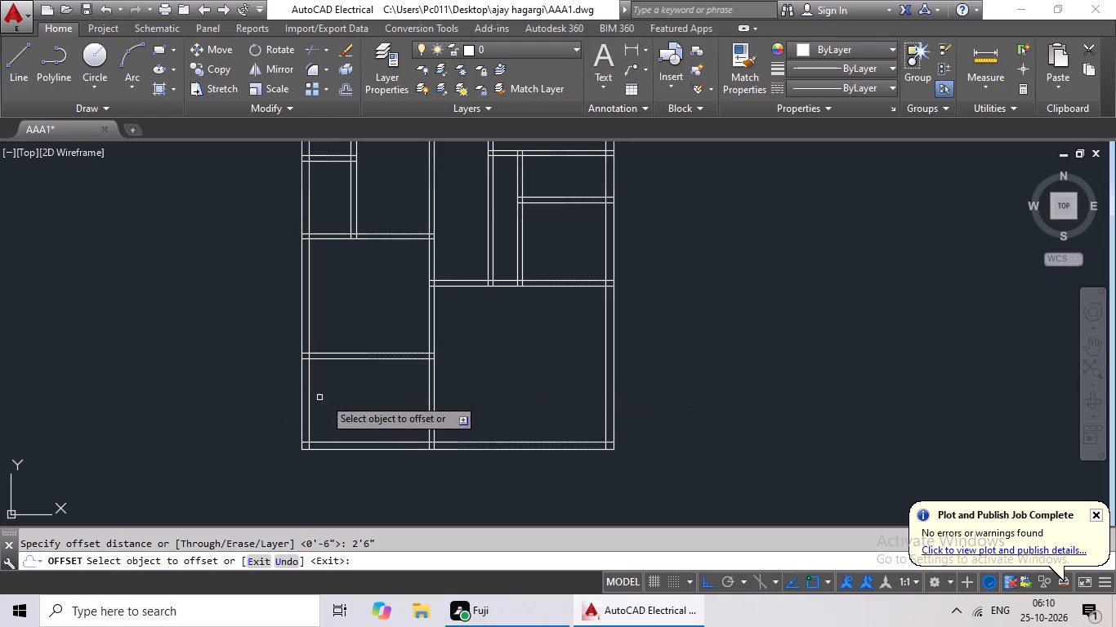
pyautogui.click(307, 406)
pyautogui.click(365, 401)
pyautogui.press('Escape')
pyautogui.press('Escape')
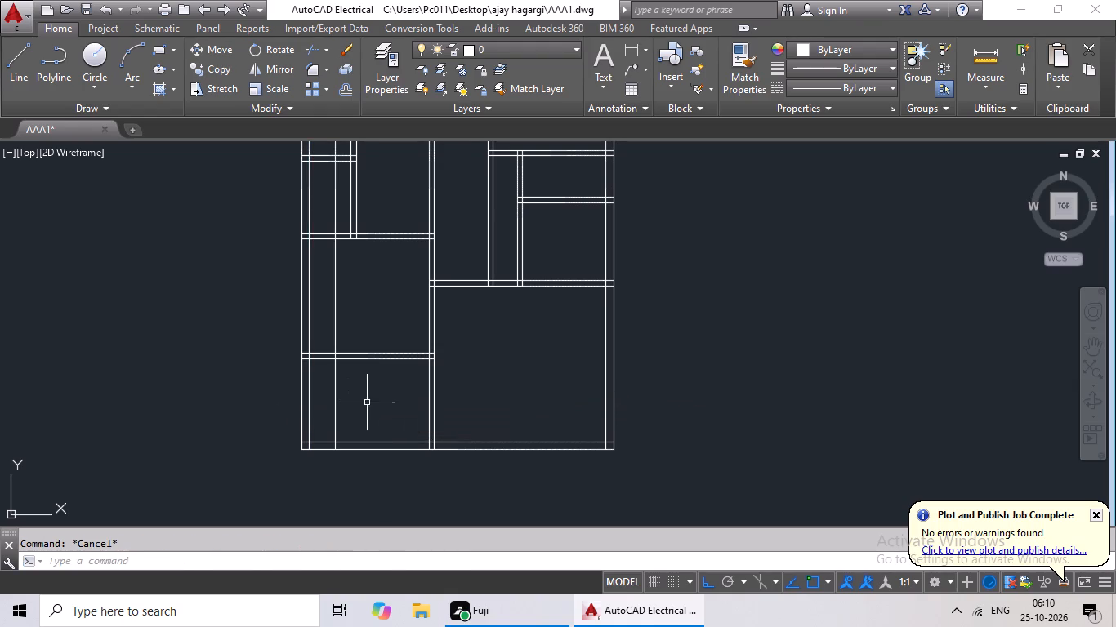
pyautogui.press('Escape')
# Trim the new vertical line between the left bay's two lowest horizontal partitions.
pyautogui.write('tr')
pyautogui.press('space')
pyautogui.press('space')
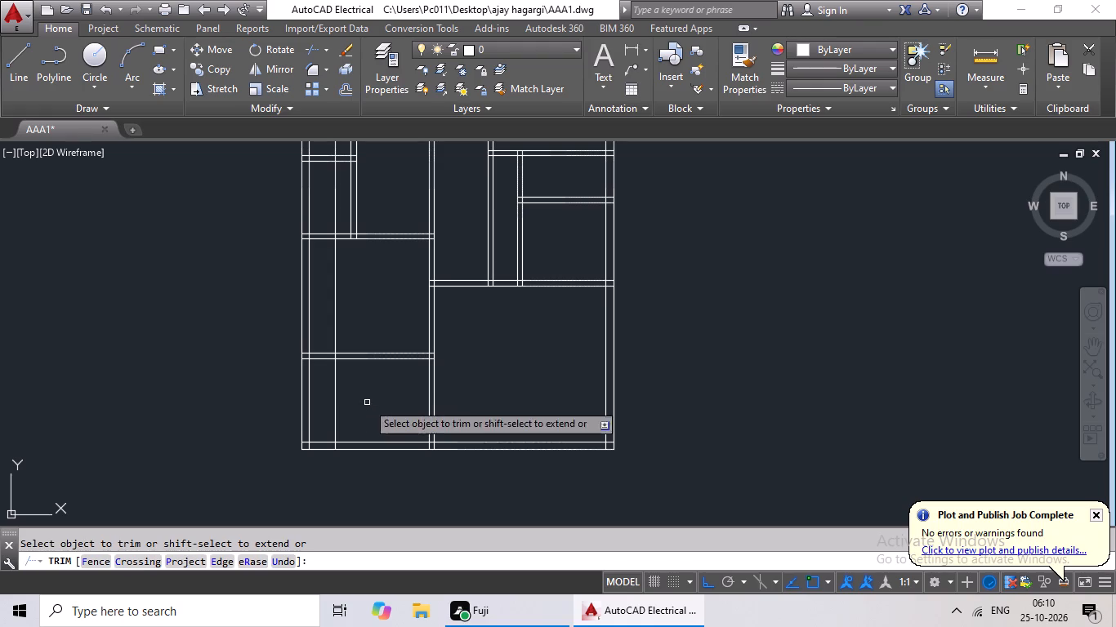
pyautogui.scroll(3, 347, 307)
pyautogui.moveTo(365, 297); pyautogui.dragTo(266, 417)
pyautogui.scroll(-3, 296, 410)
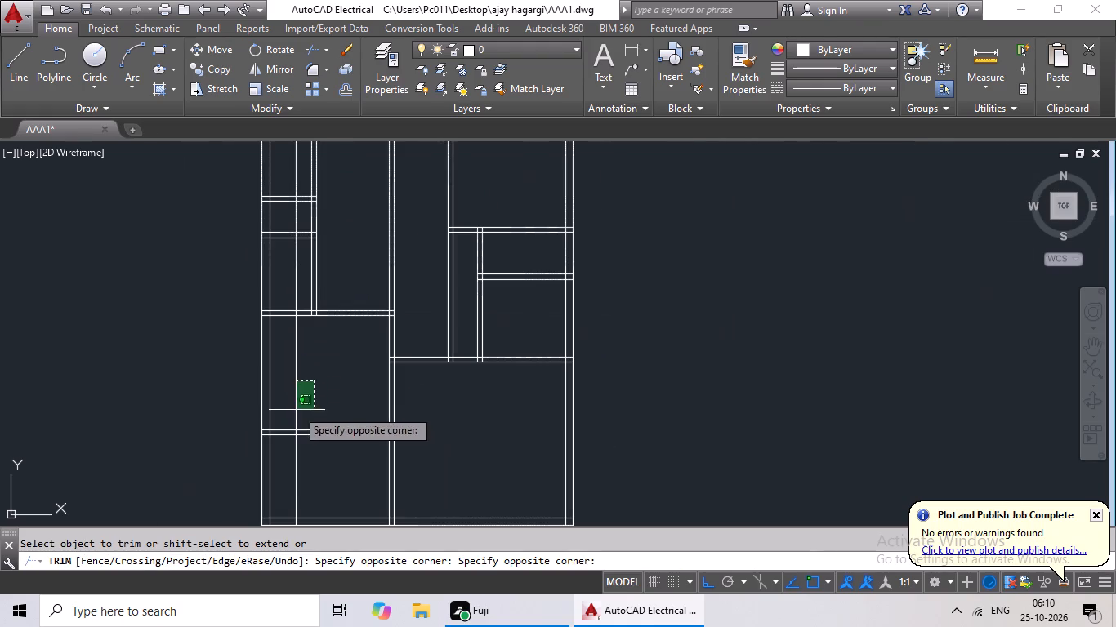
pyautogui.click(280, 409)
# Erase the remaining upper part of the new vertical line running through the left bay's upper rooms.
pyautogui.moveTo(330, 366); pyautogui.dragTo(293, 509, button='middle')
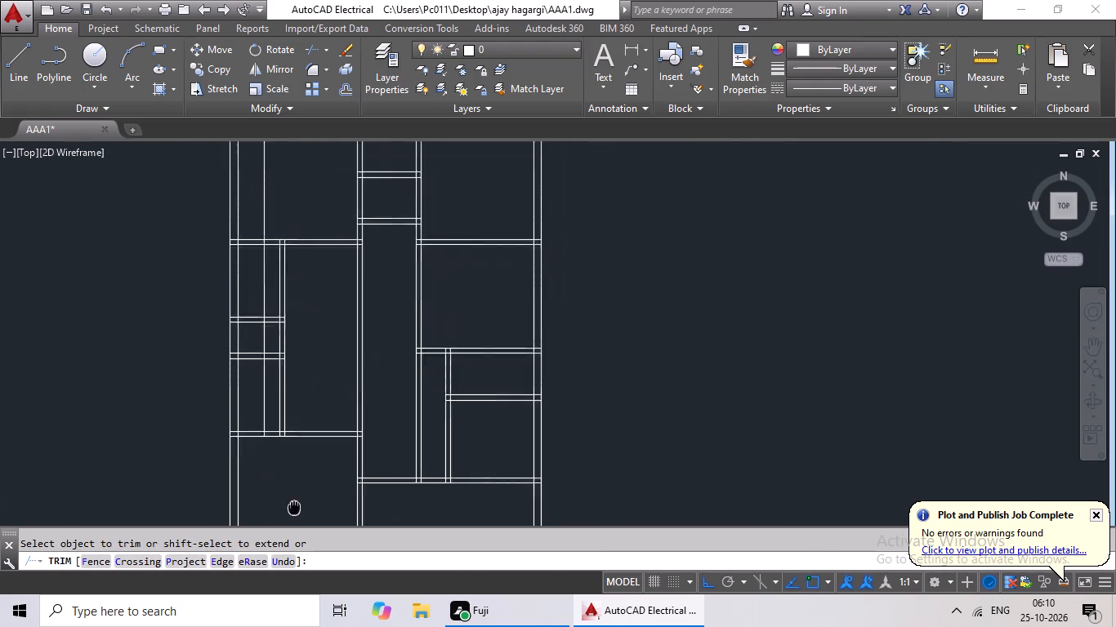
pyautogui.moveTo(293, 509); pyautogui.dragTo(293, 511, button='middle')
pyautogui.scroll(4, 260, 432)
pyautogui.moveTo(279, 389); pyautogui.dragTo(181, 509)
pyautogui.moveTo(181, 509); pyautogui.dragTo(189, 505)
pyautogui.moveTo(284, 372); pyautogui.dragTo(225, 453)
pyautogui.press('Escape')
pyautogui.moveTo(276, 369); pyautogui.dragTo(216, 436)
pyautogui.press('Delete')
pyautogui.scroll(-4, 266, 445)
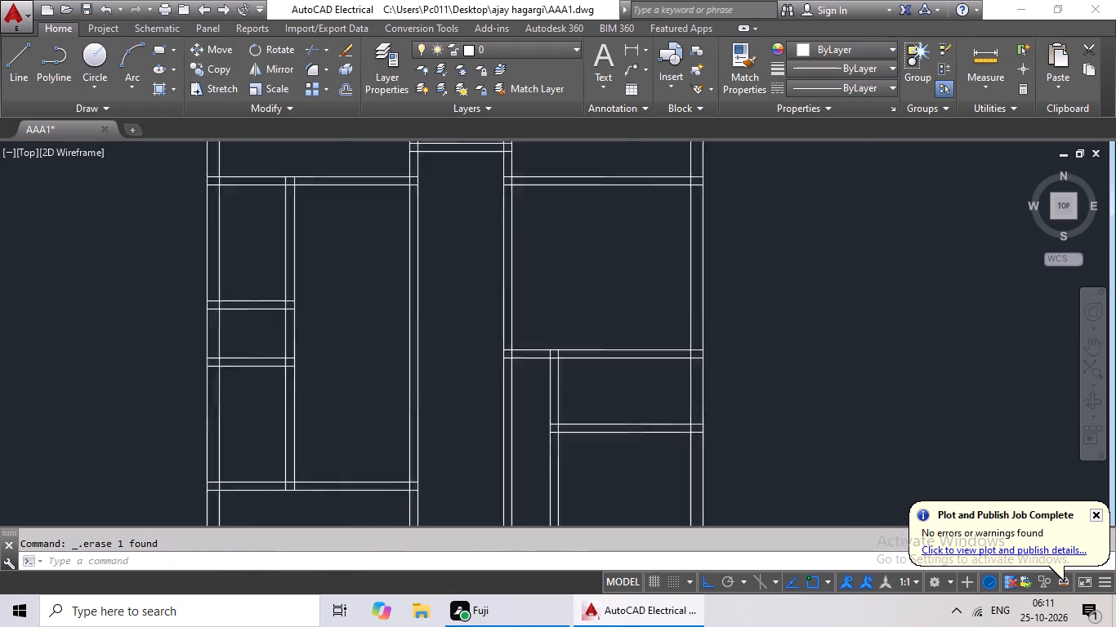
# Trim the new vertical line's ends inside the left bay's lowest partition and inside the bottom outer wall.
pyautogui.moveTo(279, 446); pyautogui.dragTo(337, 278, button='middle')
pyautogui.moveTo(344, 350); pyautogui.dragTo(364, 275, button='middle')
pyautogui.press('Escape')
pyautogui.press('Escape')
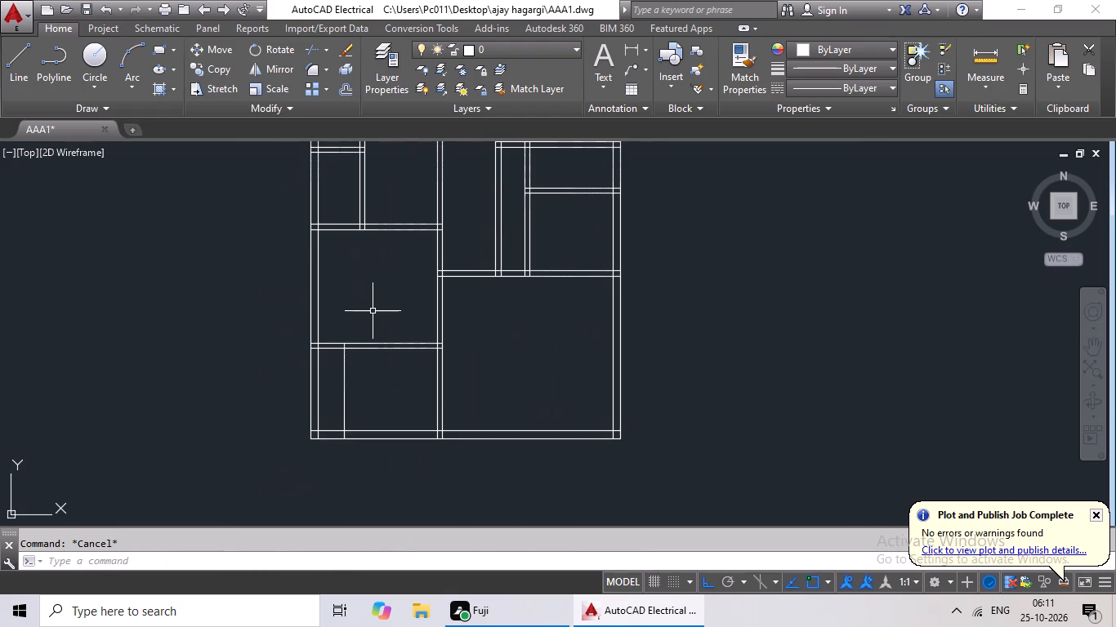
pyautogui.write('tr')
pyautogui.press('space')
pyautogui.press('space')
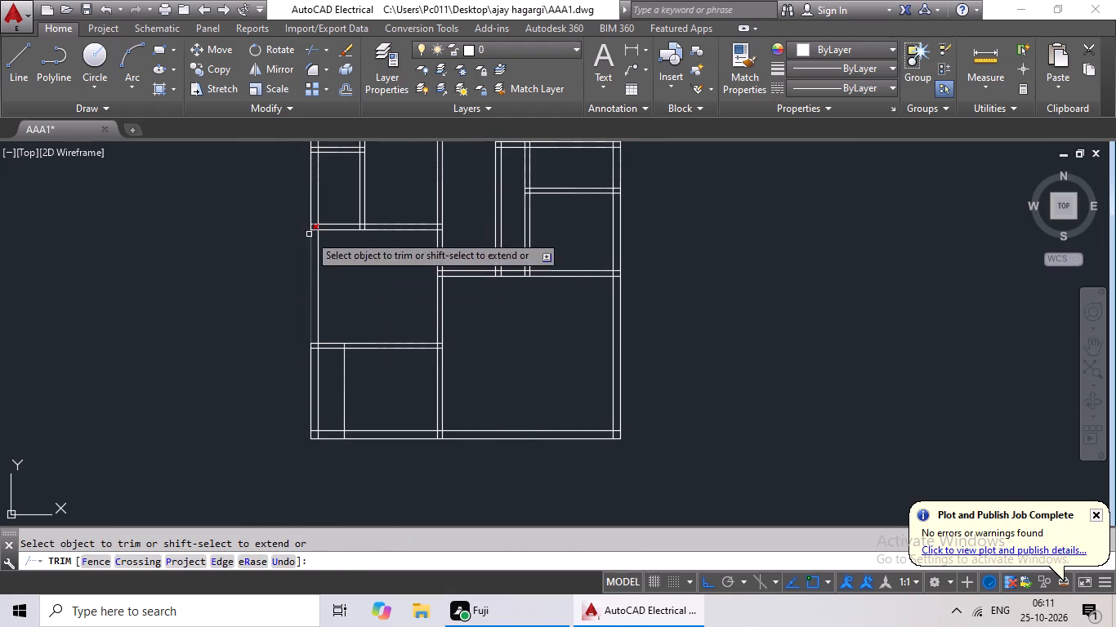
pyautogui.scroll(6, 346, 345)
pyautogui.moveTo(346, 346); pyautogui.dragTo(288, 370)
pyautogui.click(288, 370)
pyautogui.scroll(-3, 390, 388)
pyautogui.moveTo(403, 416); pyautogui.dragTo(414, 237, button='middle')
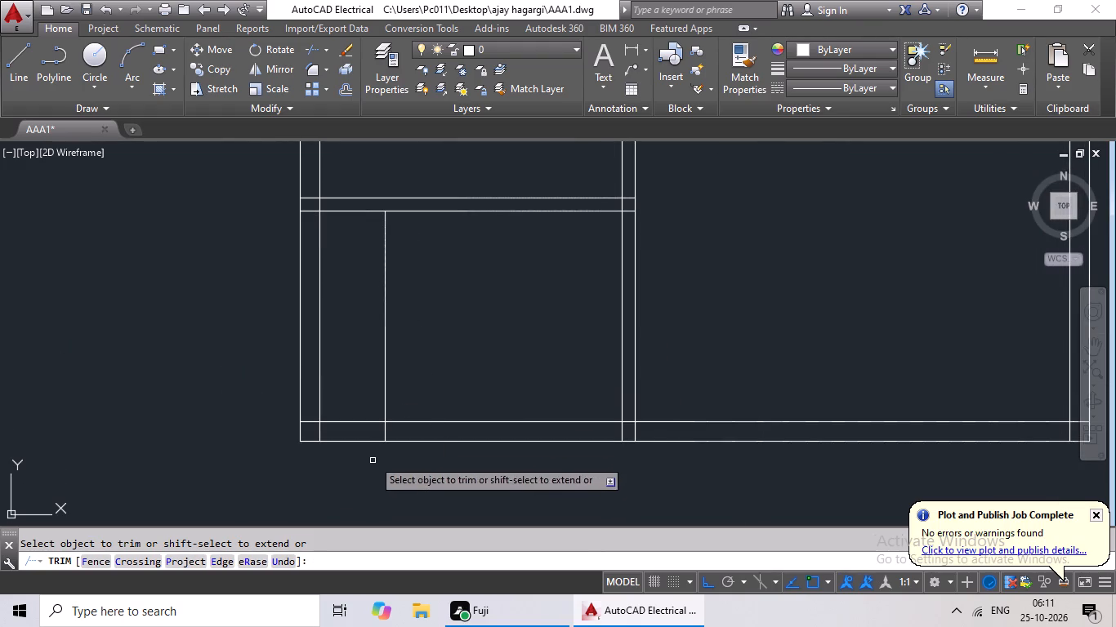
pyautogui.scroll(4, 388, 434)
pyautogui.moveTo(425, 411); pyautogui.dragTo(297, 469)
pyautogui.moveTo(300, 464); pyautogui.dragTo(321, 457)
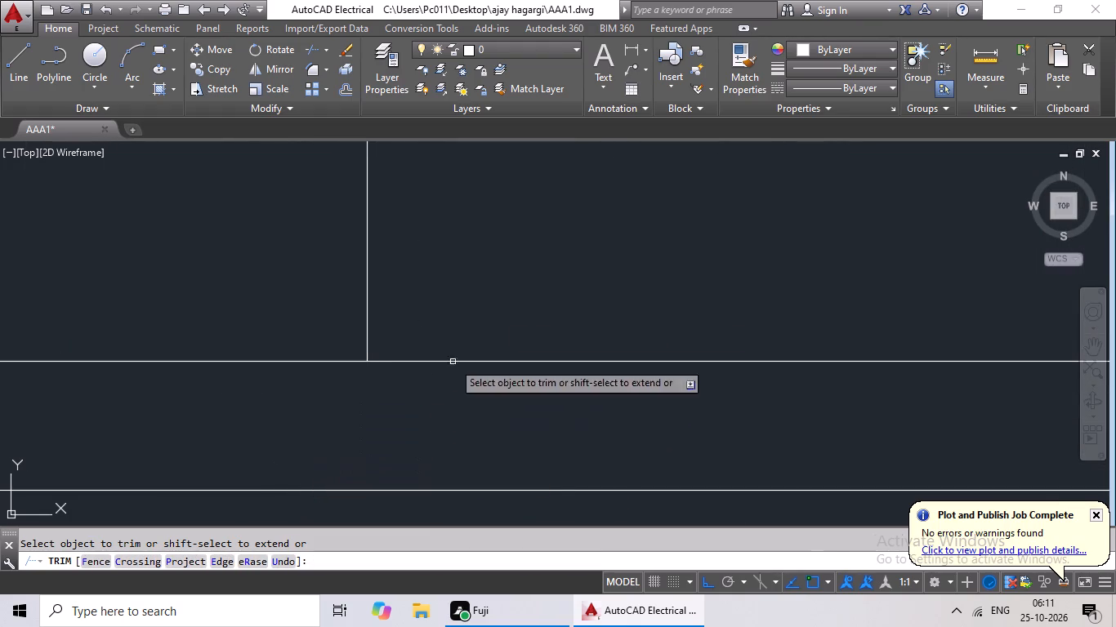
pyautogui.moveTo(526, 247); pyautogui.dragTo(503, 352, button='middle')
pyautogui.scroll(-1, 532, 287)
pyautogui.moveTo(540, 290); pyautogui.dragTo(511, 376, button='middle')
pyautogui.scroll(-2, 531, 317)
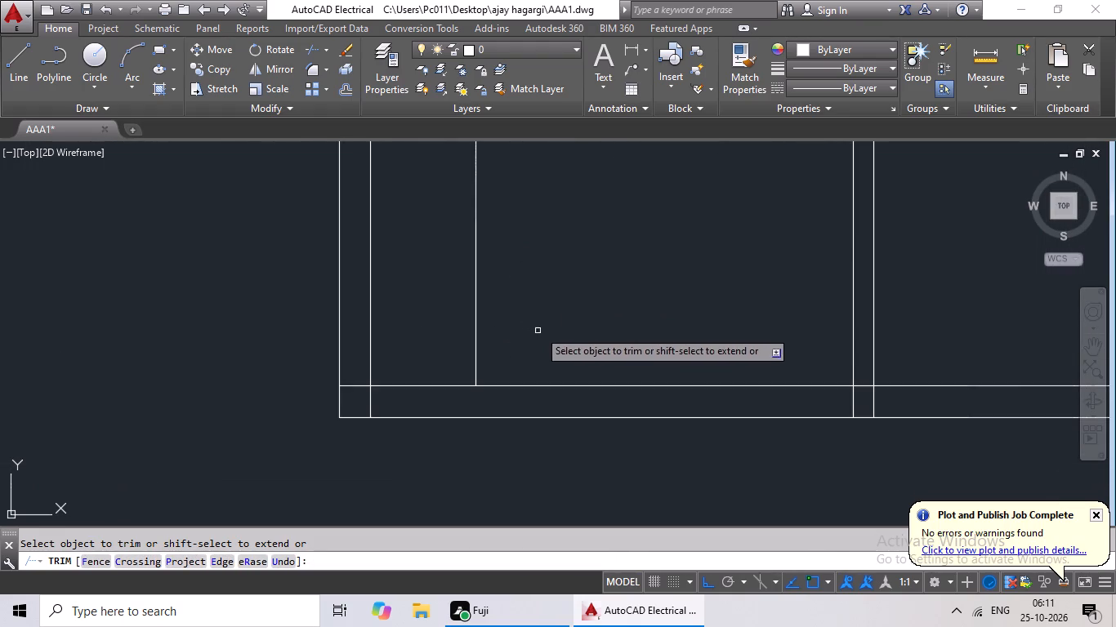
pyautogui.moveTo(539, 322); pyautogui.dragTo(485, 419, button='middle')
pyautogui.press('Escape')
# Measure the lowest left room's inner depth along the left outer wall, from the partition to the bottom wall, using a linear dimension.
pyautogui.moveTo(513, 302); pyautogui.dragTo(492, 399, button='middle')
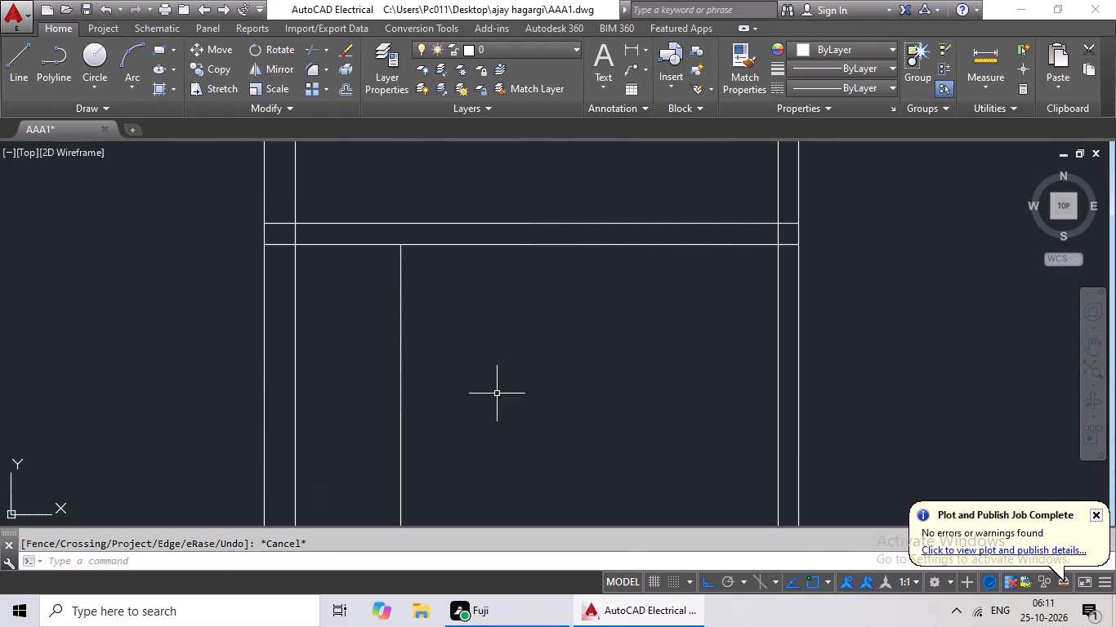
pyautogui.click(635, 45)
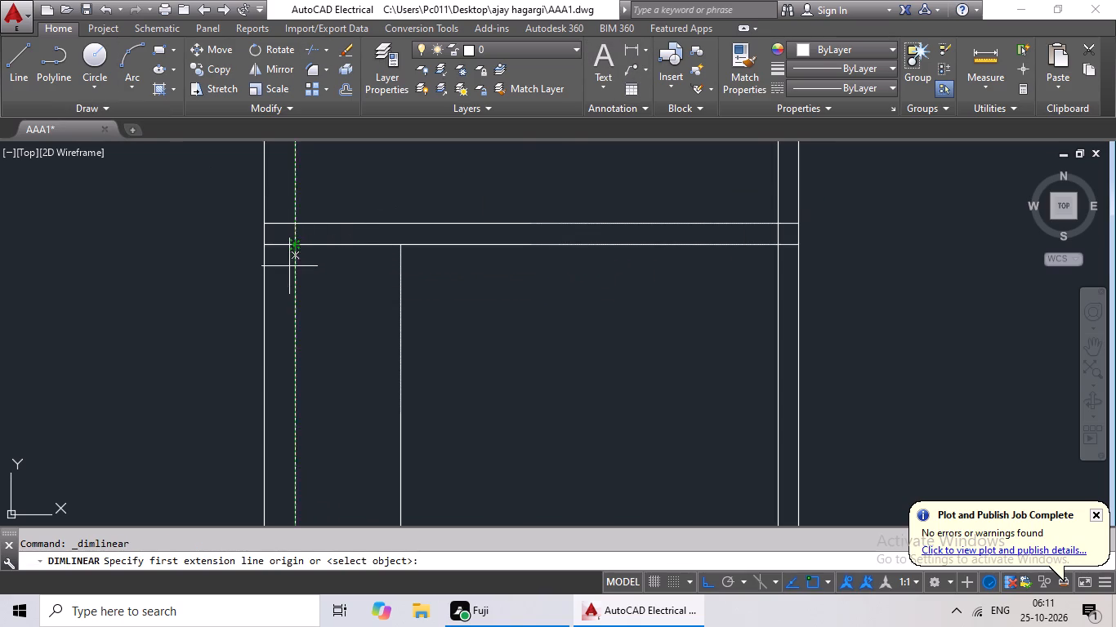
pyautogui.click(298, 249)
pyautogui.moveTo(306, 316); pyautogui.dragTo(301, 177, button='middle')
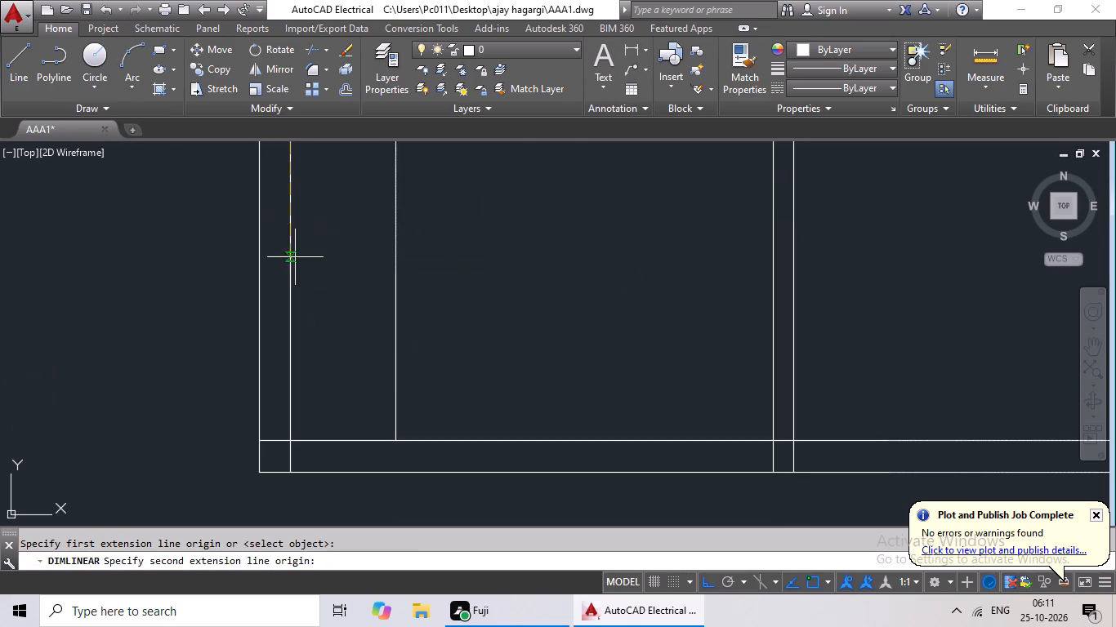
pyautogui.moveTo(288, 440); pyautogui.dragTo(286, 440)
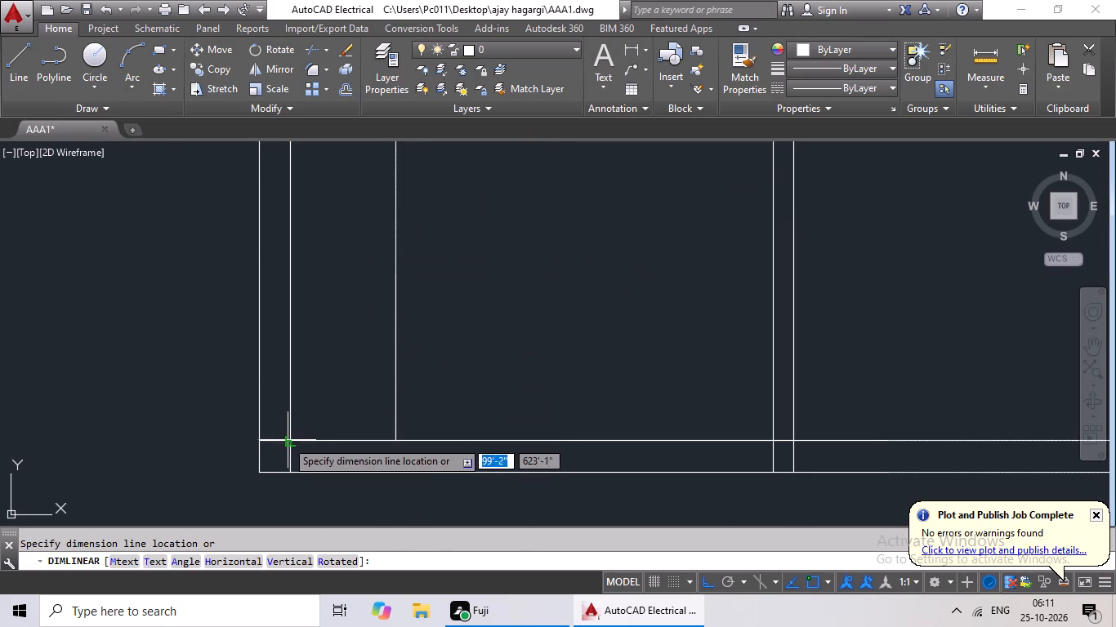
pyautogui.moveTo(286, 440); pyautogui.dragTo(279, 441)
pyautogui.press('Escape')
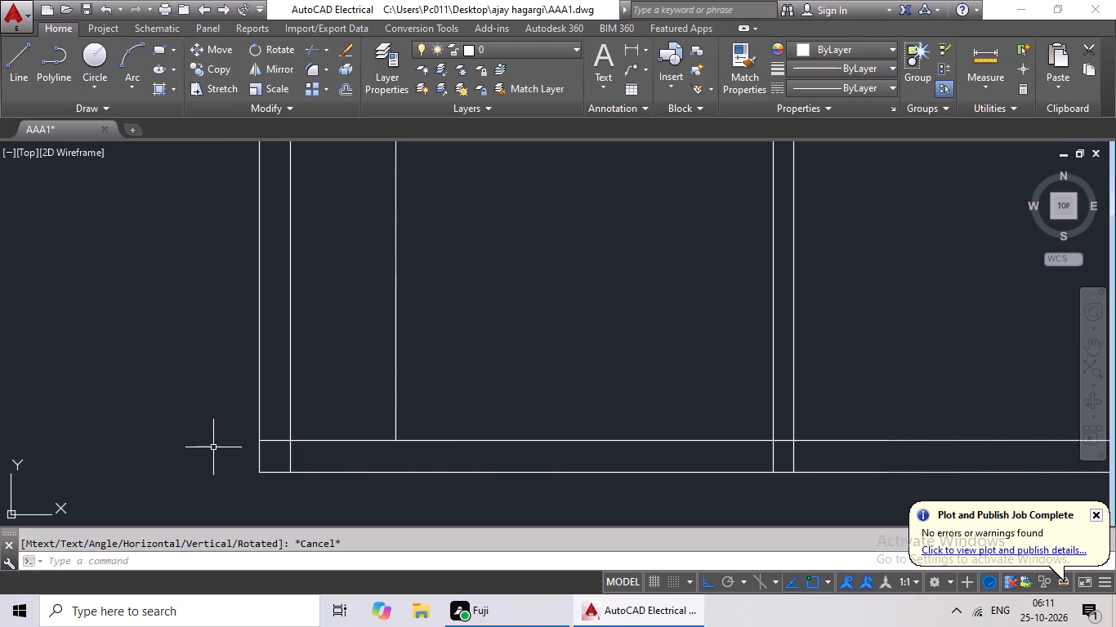
# Offset the bottom outer wall's inner line 4' upward into the lowest left room.
pyautogui.press('Escape')
pyautogui.scroll(-2, 373, 364)
pyautogui.moveTo(372, 351); pyautogui.dragTo(323, 429, button='middle')
pyautogui.press('Escape')
pyautogui.press('Escape')
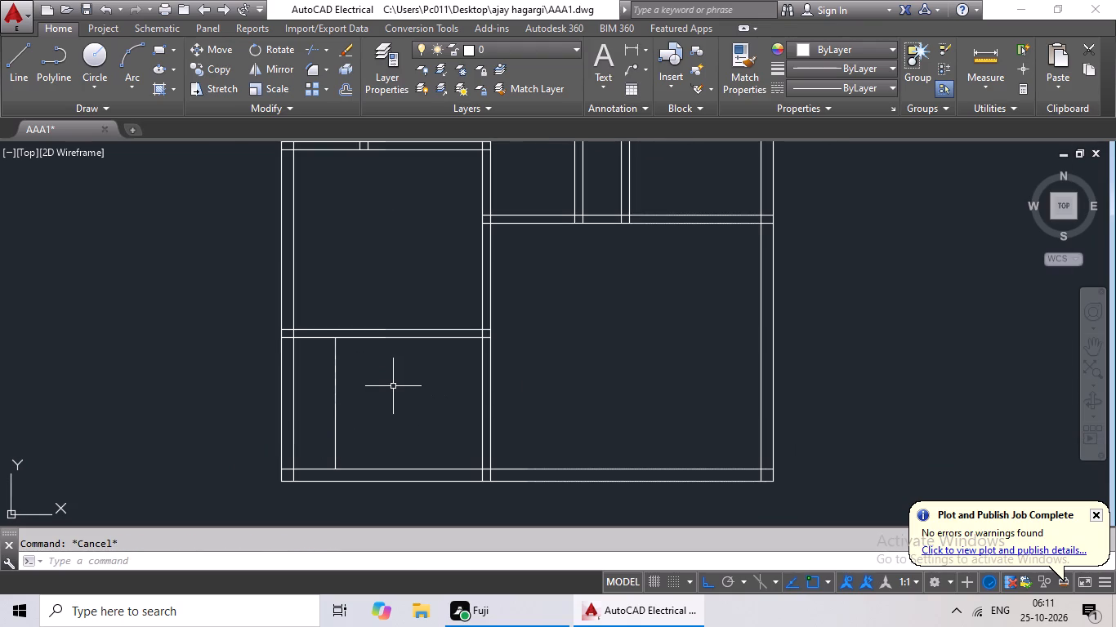
pyautogui.press('o')
pyautogui.press('Return')
pyautogui.write("4'")
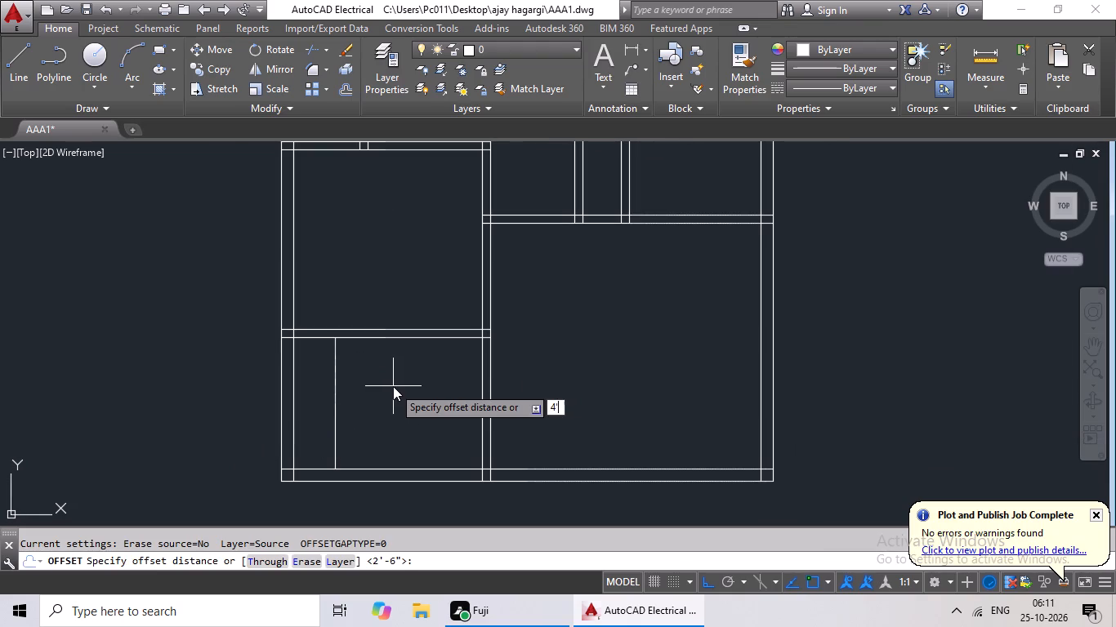
pyautogui.press('Return')
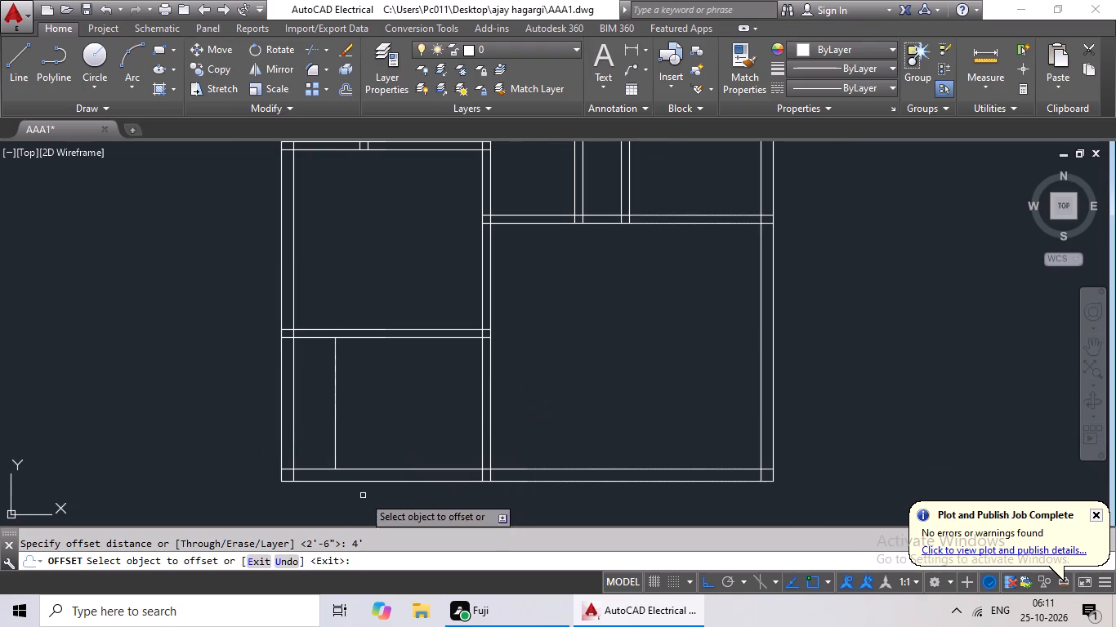
pyautogui.click(369, 469)
pyautogui.click(385, 438)
pyautogui.press('Escape')
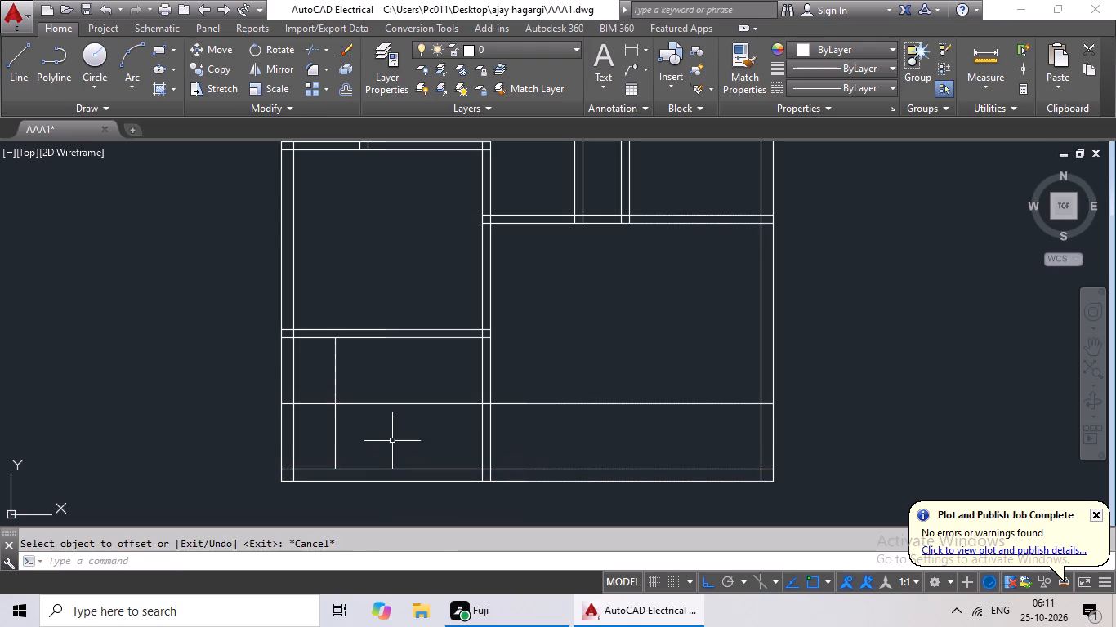
pyautogui.press('Escape')
pyautogui.press('Escape')
# Trim the new horizontal line across the right bay's lowest room and inside the wall between the two bays.
pyautogui.write('tr')
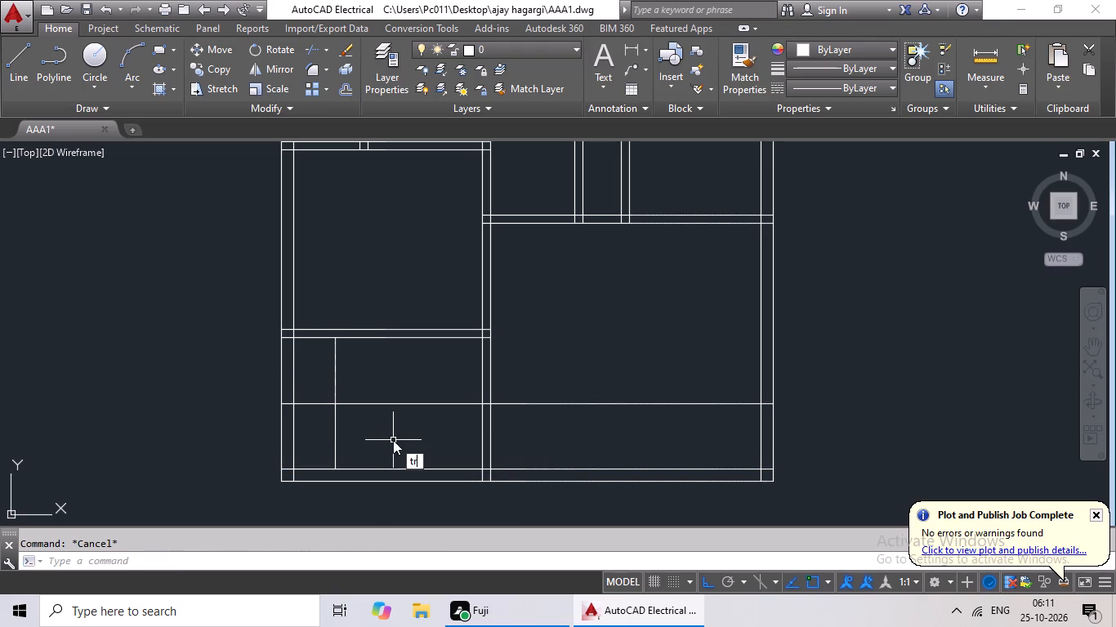
pyautogui.press('space')
pyautogui.press('space')
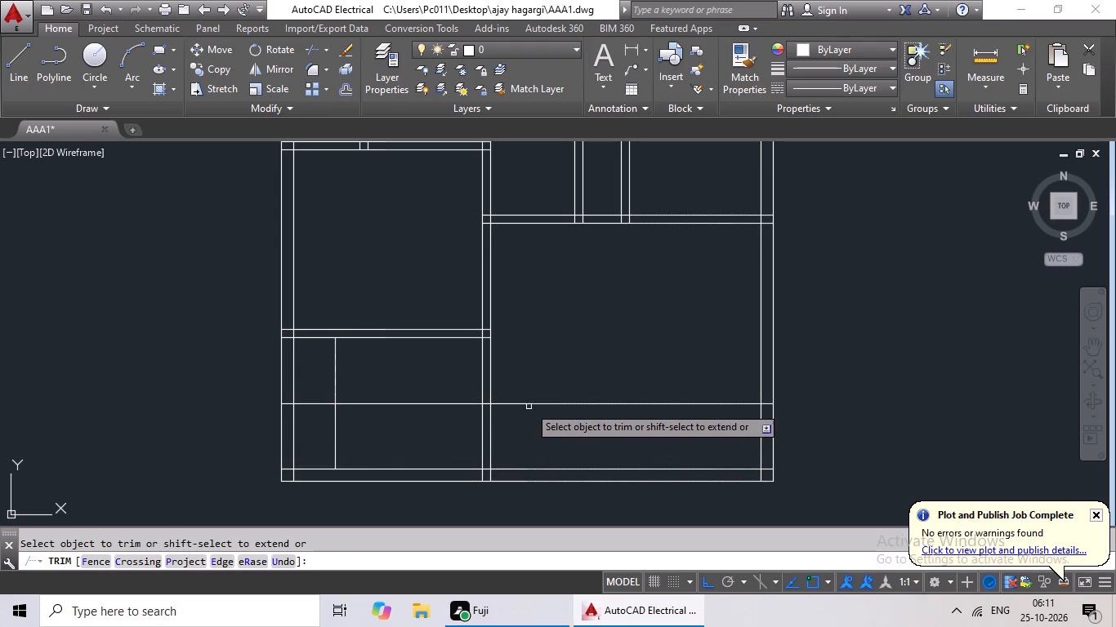
pyautogui.click(523, 402)
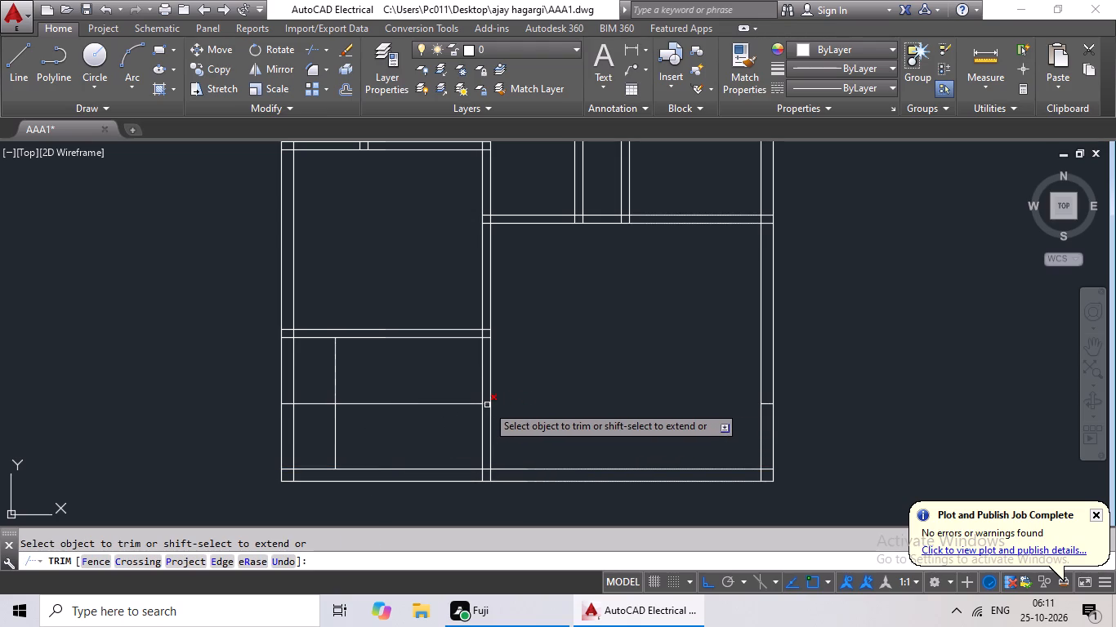
pyautogui.click(487, 405)
pyautogui.press('Escape')
pyautogui.press('Escape')
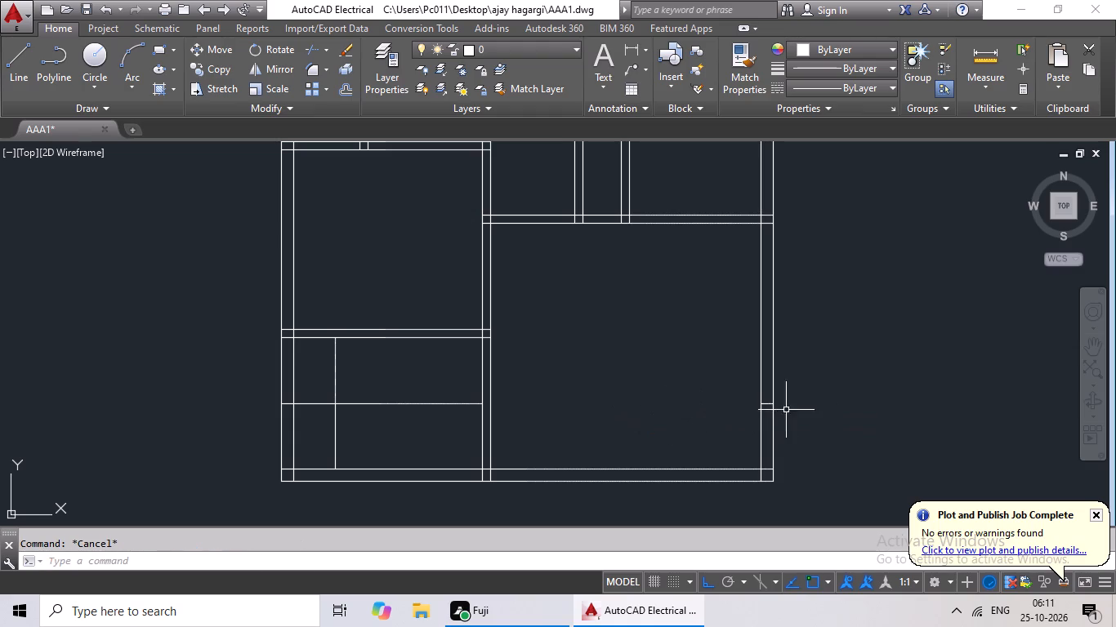
# Erase the leftover piece of the new horizontal line inside the right outer wall.
pyautogui.click(769, 406)
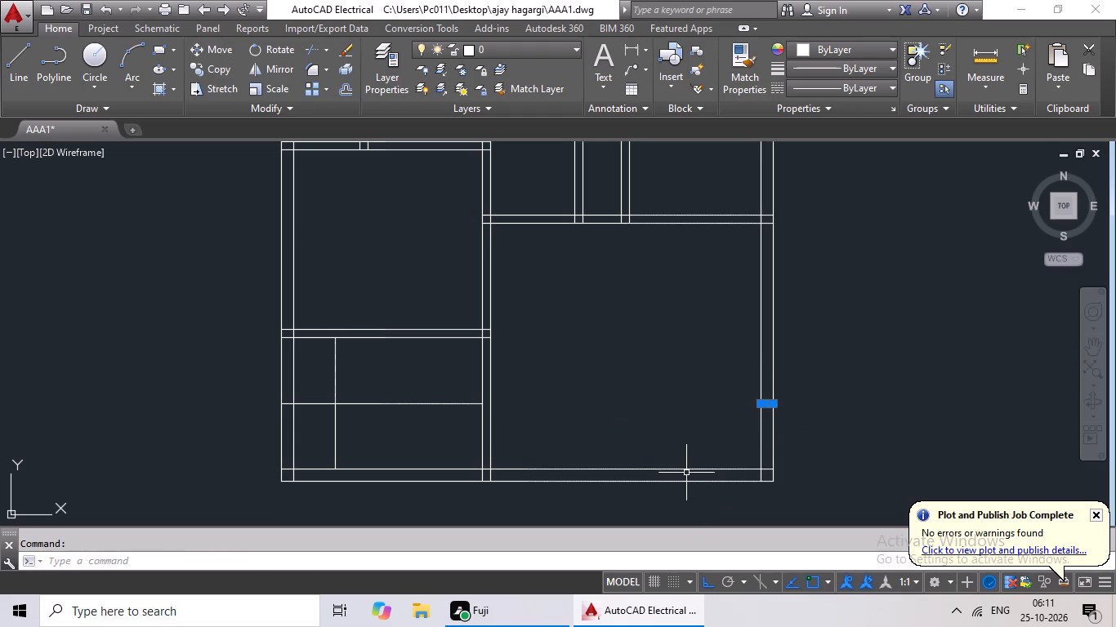
pyautogui.press('Delete')
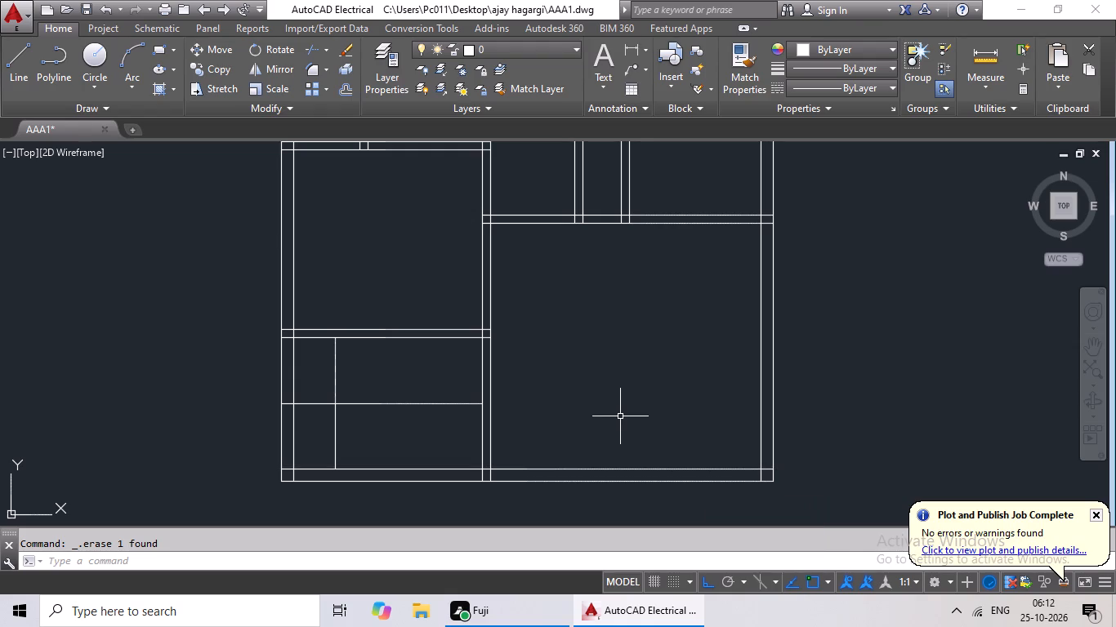
pyautogui.press('Escape')
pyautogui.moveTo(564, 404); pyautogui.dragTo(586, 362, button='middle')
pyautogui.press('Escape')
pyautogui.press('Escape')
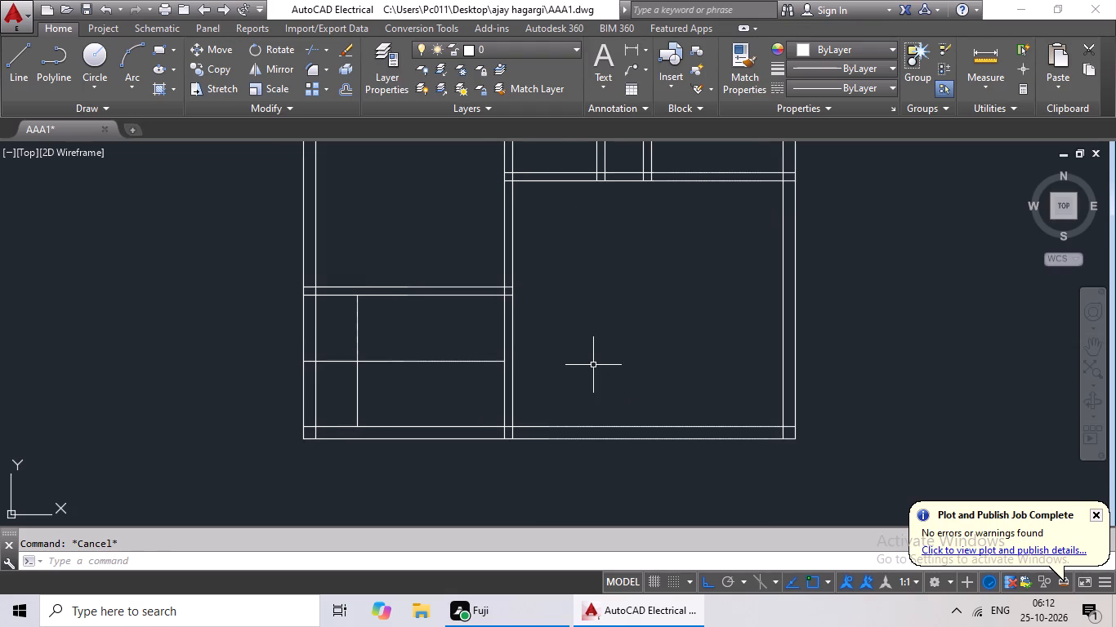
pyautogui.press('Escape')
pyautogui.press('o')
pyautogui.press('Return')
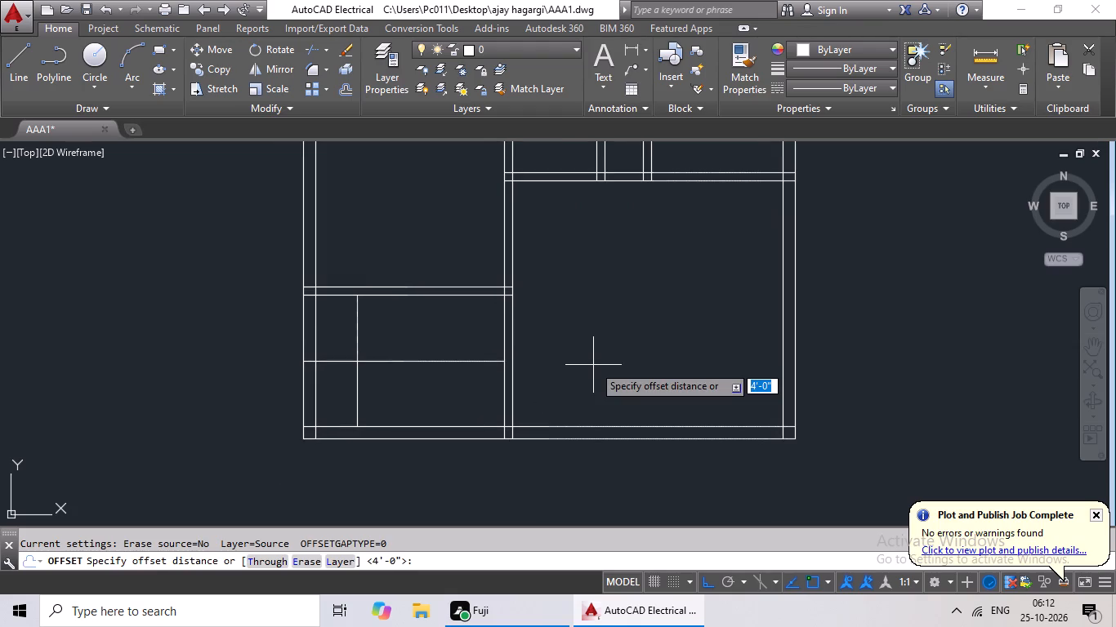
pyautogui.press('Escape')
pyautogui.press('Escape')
# Offset the lowest left room's middle horizontal line 2" both upward and downward.
pyautogui.press('o')
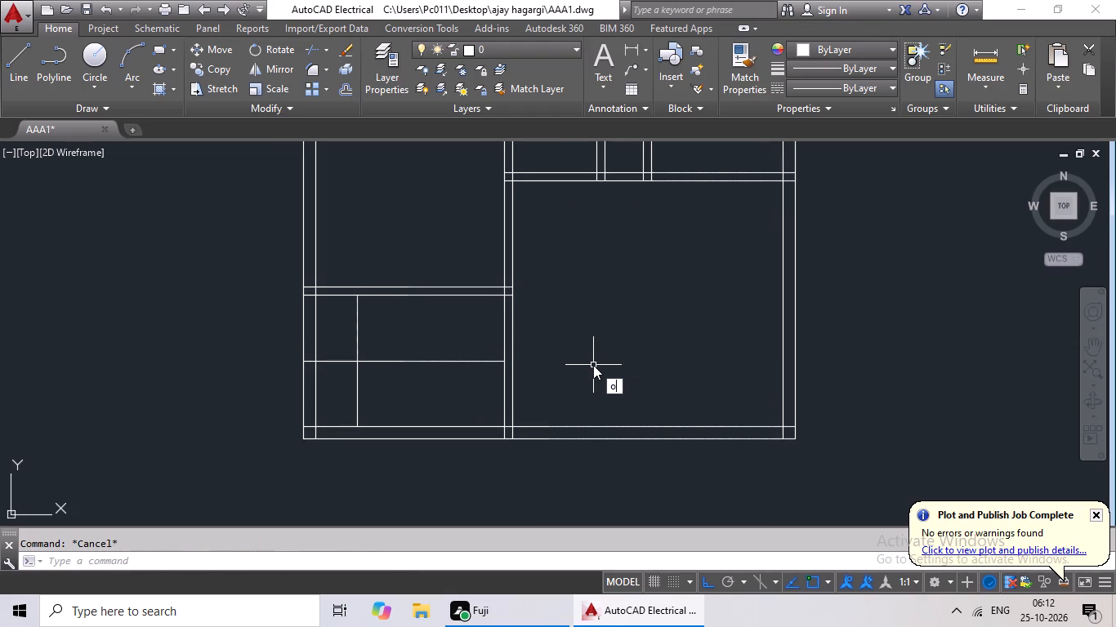
pyautogui.press('Return')
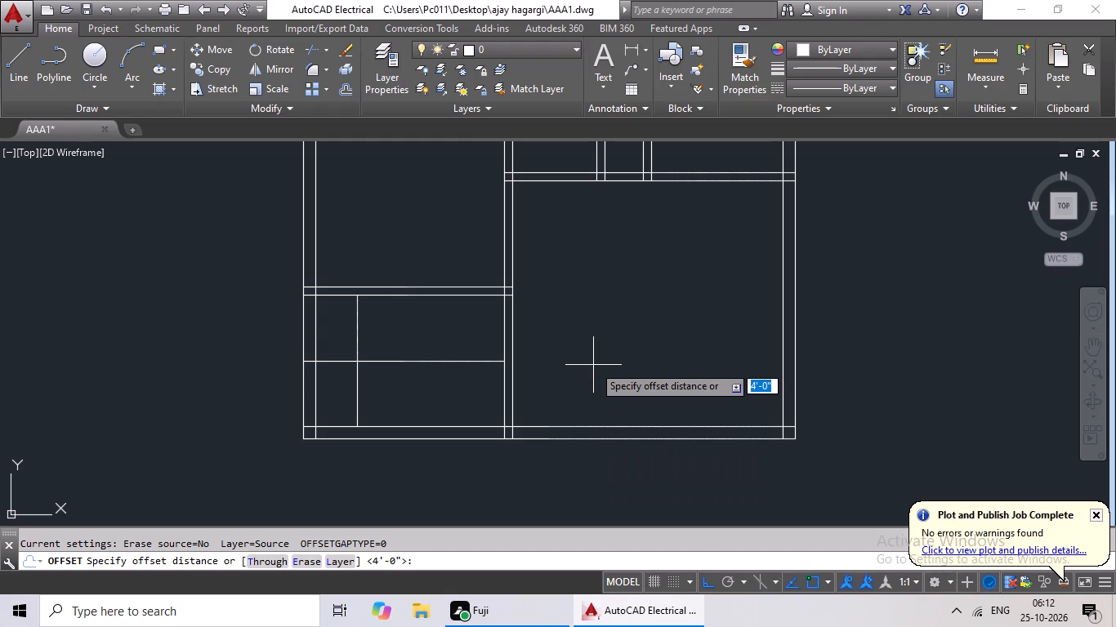
pyautogui.write('2"')
pyautogui.press('Return')
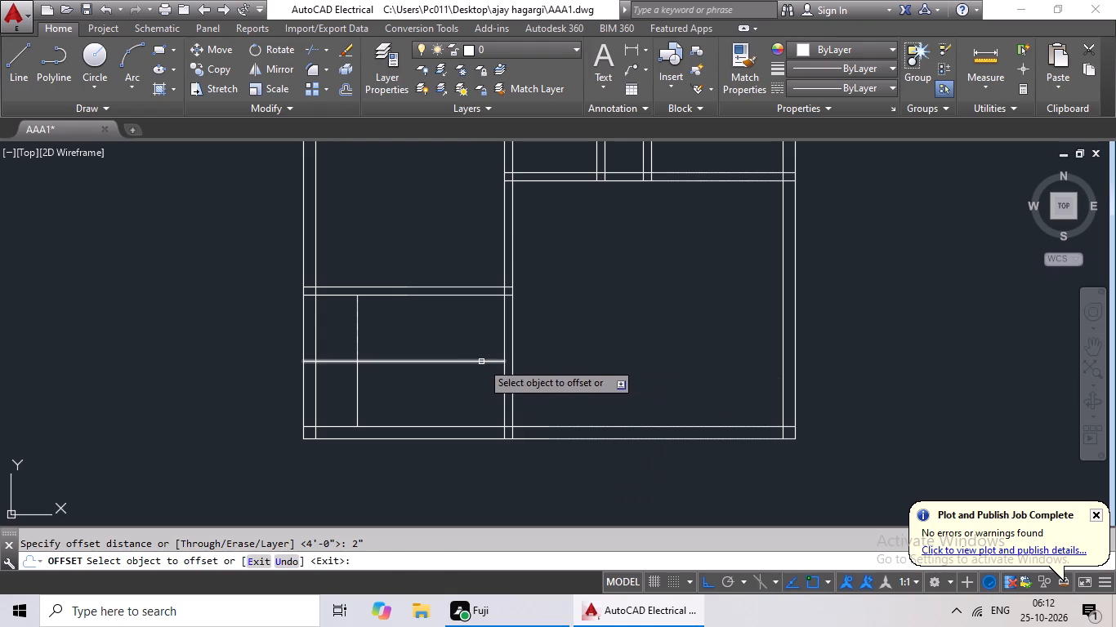
pyautogui.moveTo(481, 362); pyautogui.dragTo(483, 352)
pyautogui.click(491, 305)
pyautogui.scroll(3, 465, 362)
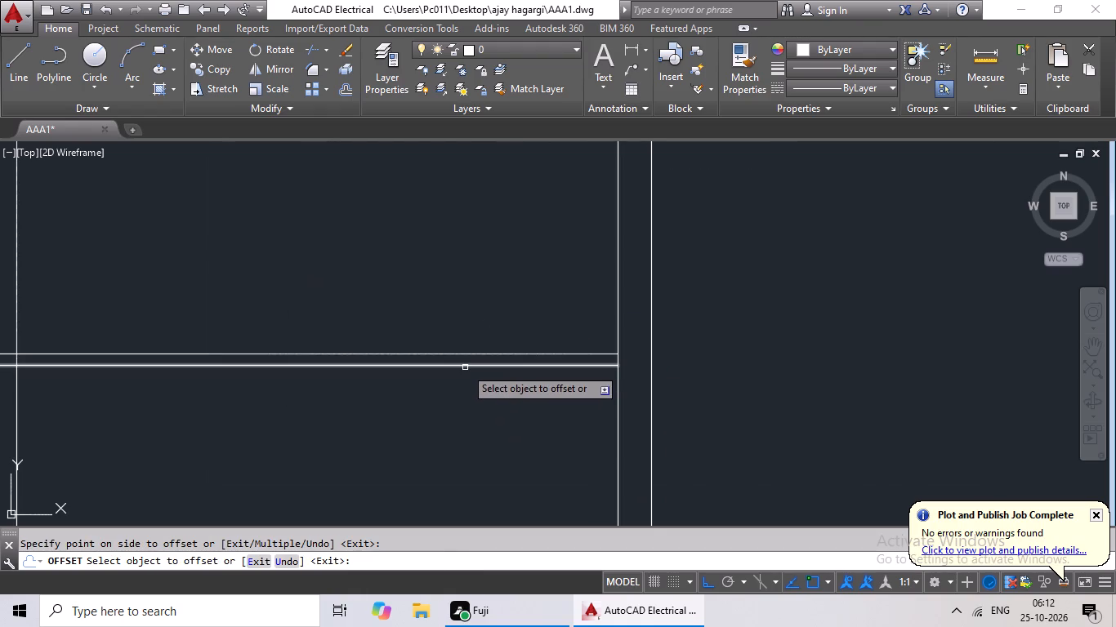
pyautogui.moveTo(466, 367); pyautogui.dragTo(466, 380)
pyautogui.click(465, 409)
pyautogui.scroll(-1, 505, 318)
pyautogui.moveTo(500, 306); pyautogui.dragTo(530, 288, button='middle')
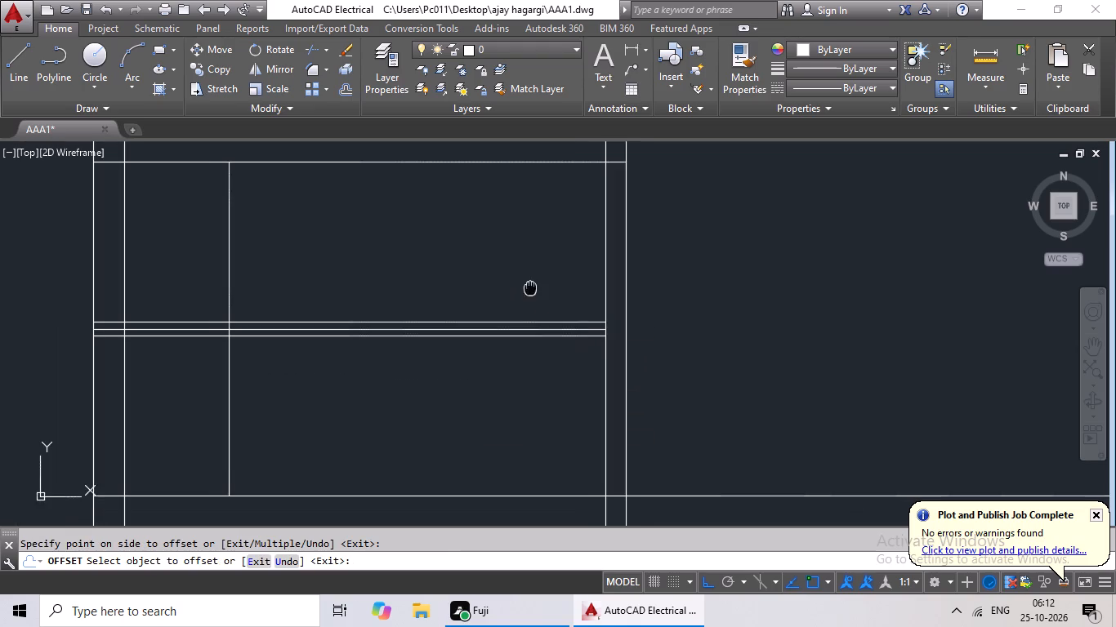
pyautogui.moveTo(530, 288); pyautogui.dragTo(531, 288, button='middle')
pyautogui.moveTo(530, 285); pyautogui.dragTo(600, 238, button='middle')
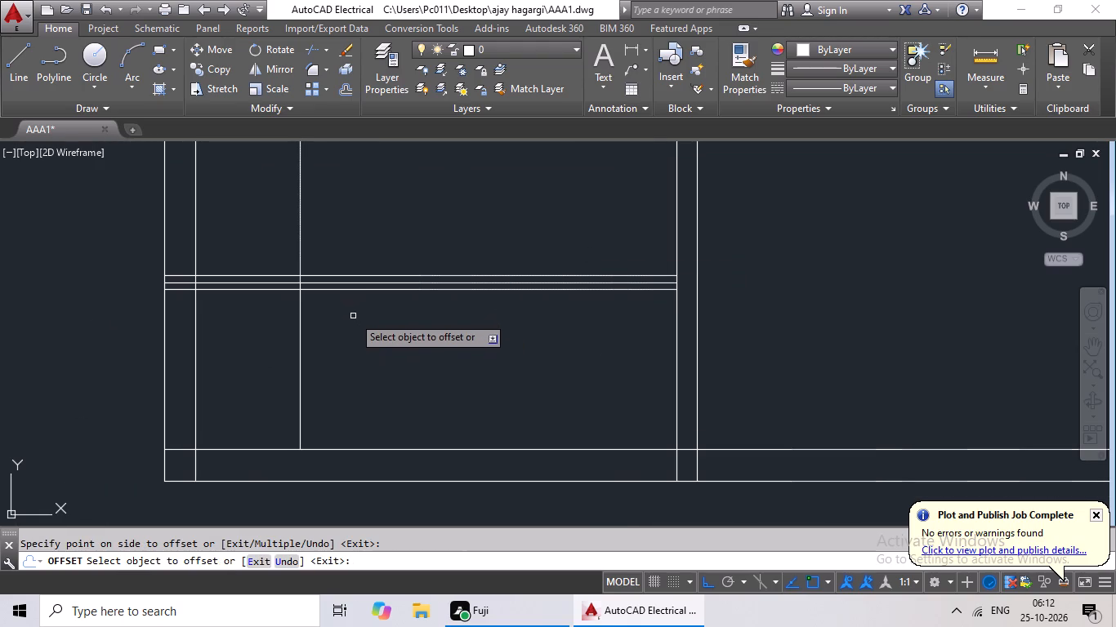
pyautogui.press('Escape')
pyautogui.press('Escape')
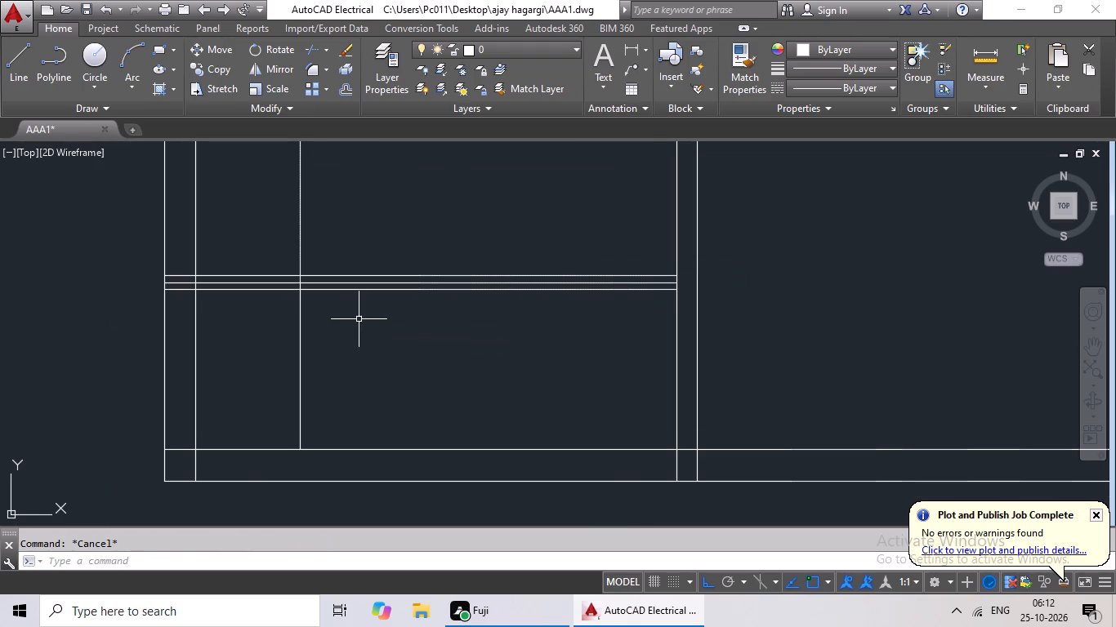
# Trim the original middle line between the two offset lines, from the bay-dividing wall to the left outer wall's inner face.
pyautogui.press('t')
pyautogui.press('r')
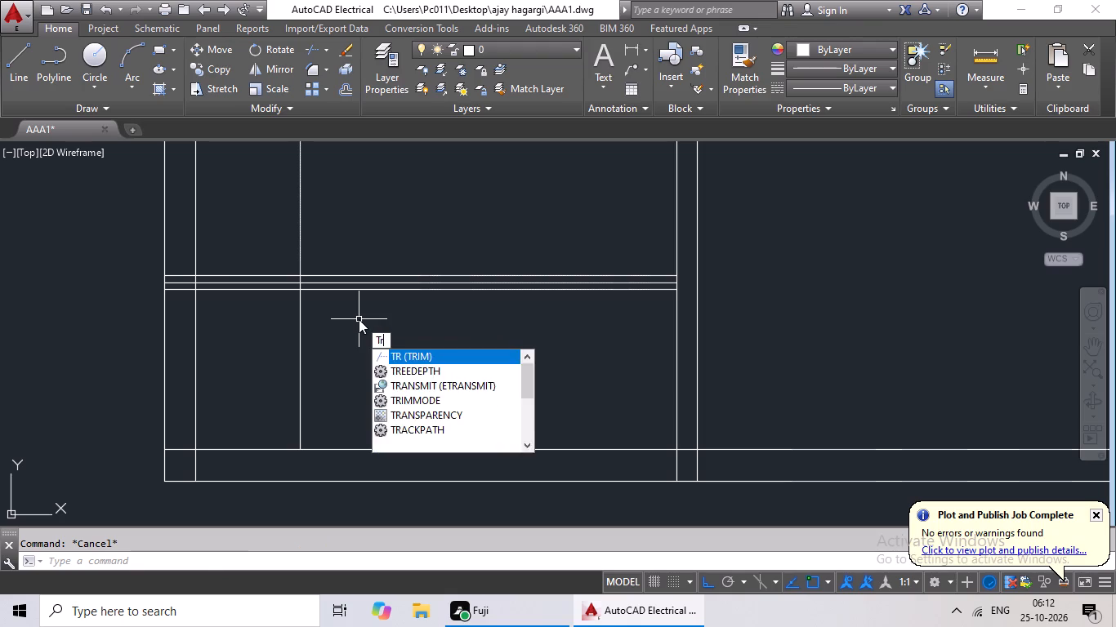
pyautogui.press('space')
pyautogui.press('space')
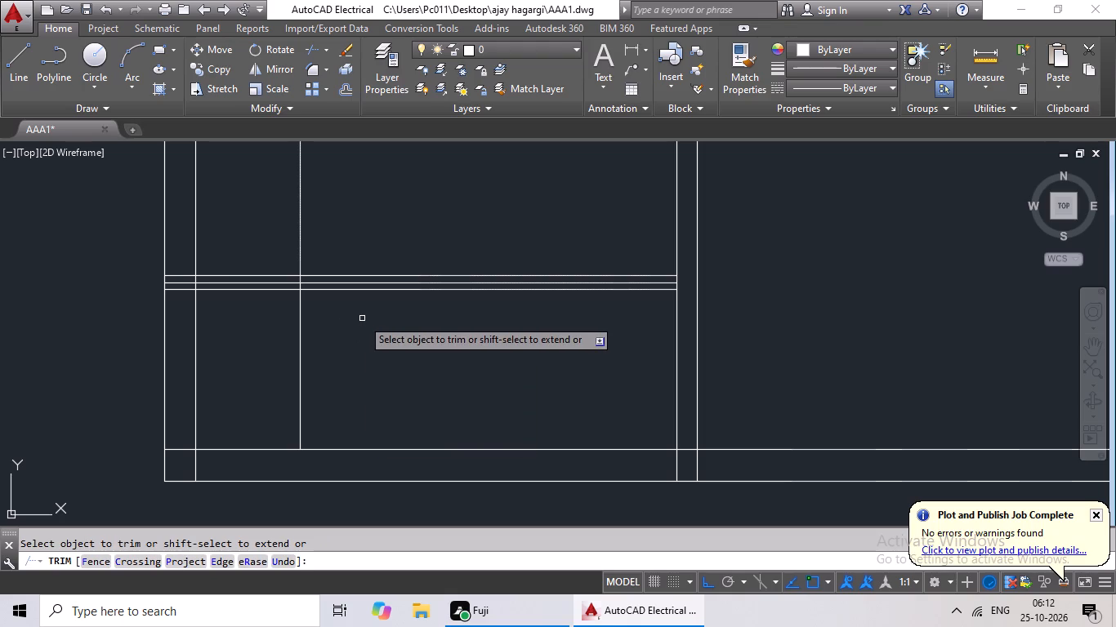
pyautogui.click(388, 283)
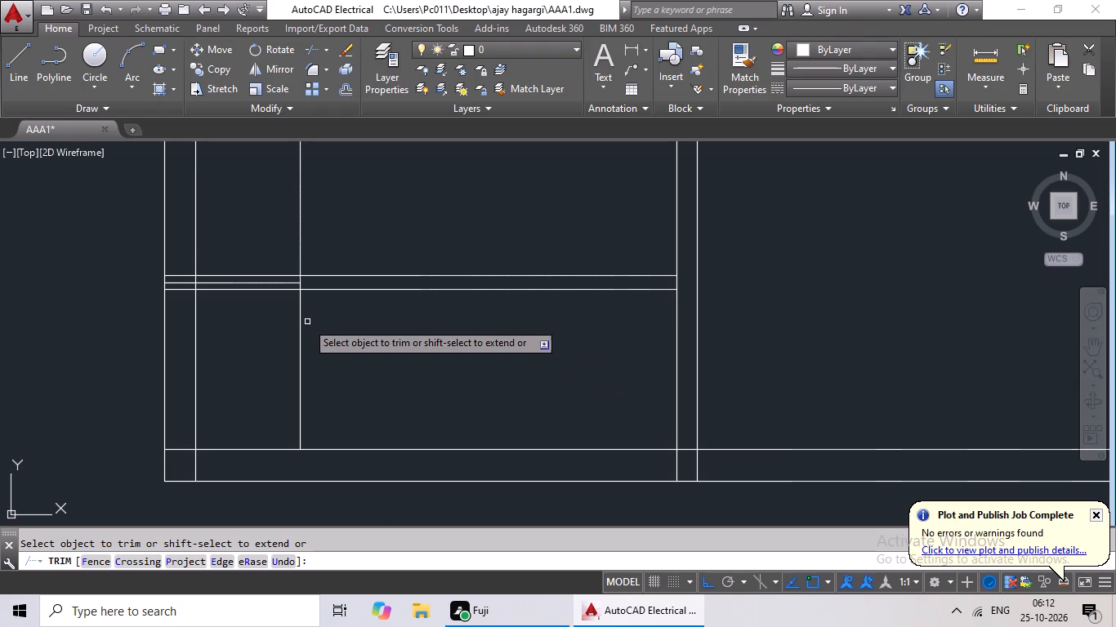
pyautogui.click(288, 282)
pyautogui.moveTo(469, 220); pyautogui.dragTo(468, 247, button='middle')
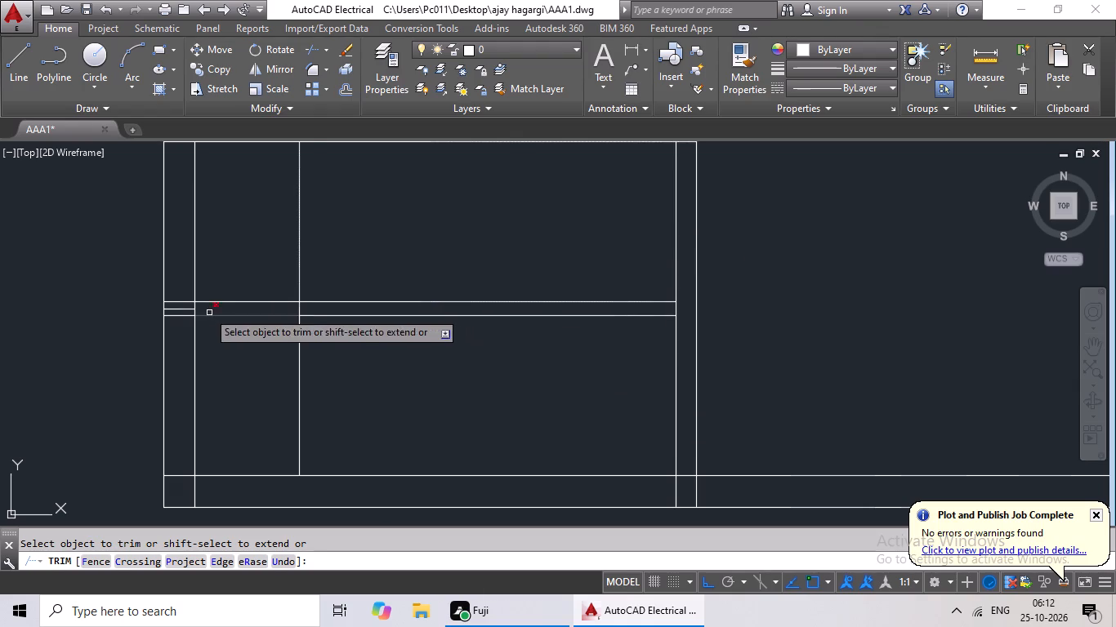
# Erase the leftover piece of the original middle line inside the left outer wall.
pyautogui.press('Escape')
pyautogui.click(185, 306)
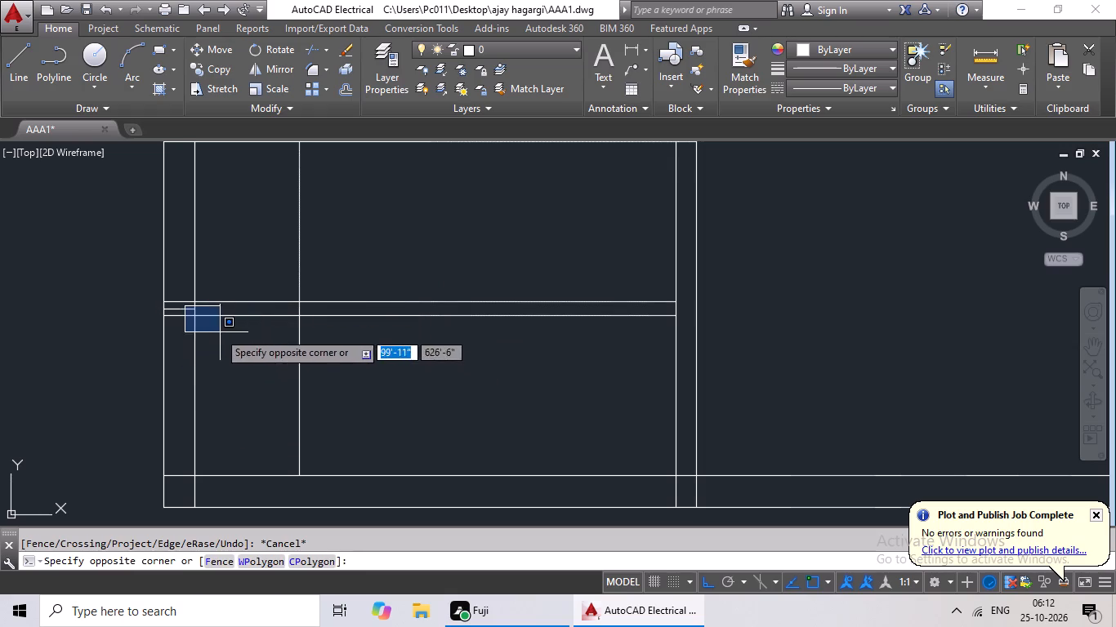
pyautogui.press('Escape')
pyautogui.click(181, 311)
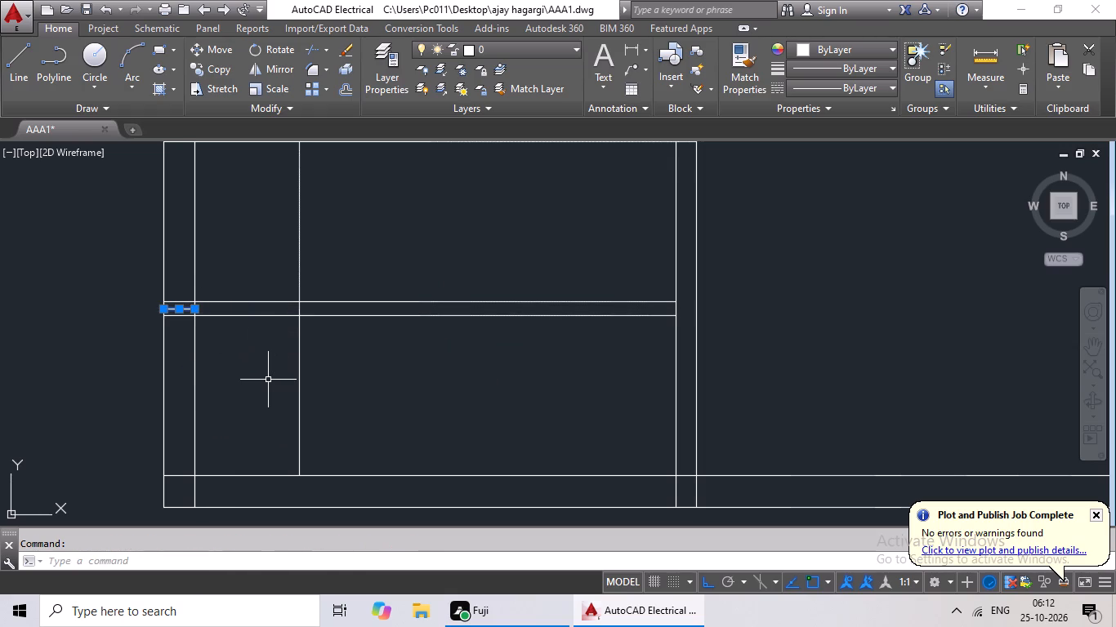
pyautogui.press('Delete')
pyautogui.press('Escape')
pyautogui.press('Escape')
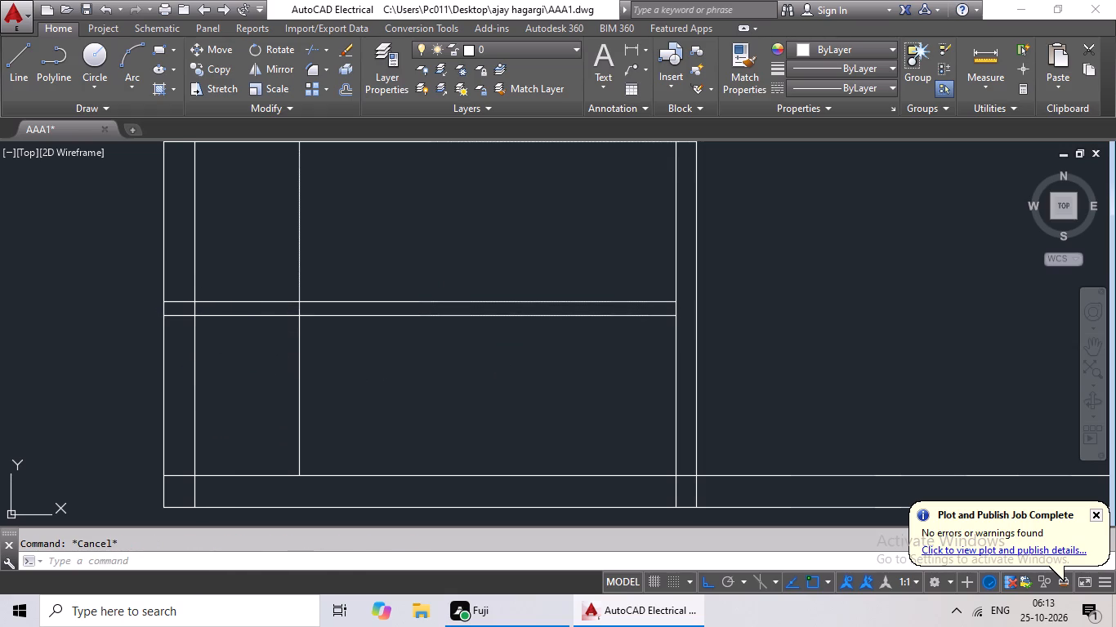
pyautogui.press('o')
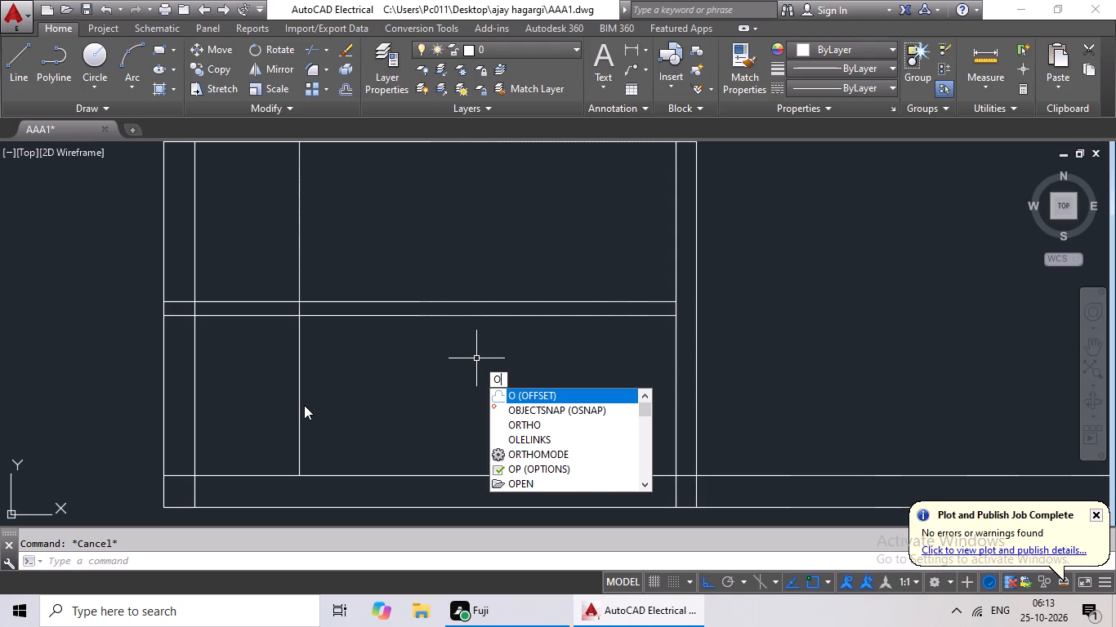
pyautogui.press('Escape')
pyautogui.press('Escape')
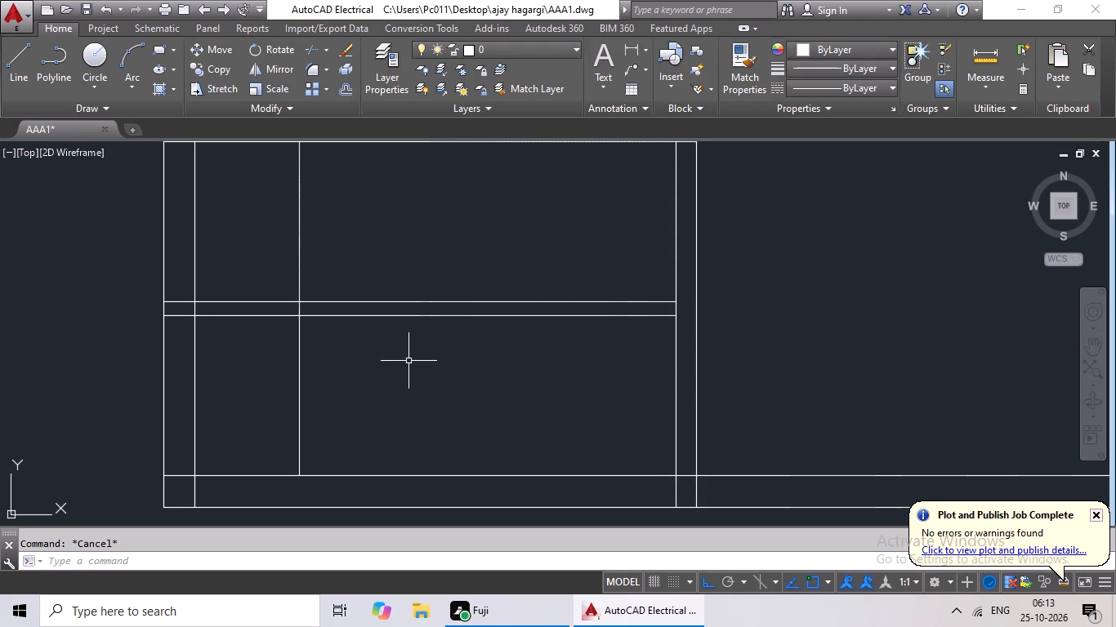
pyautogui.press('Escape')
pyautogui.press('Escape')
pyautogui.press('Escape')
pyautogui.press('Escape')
# Offset the vertical line in the lowest left room 9" to the right five times, each copy from the previous one.
pyautogui.press('o')
pyautogui.press('Return')
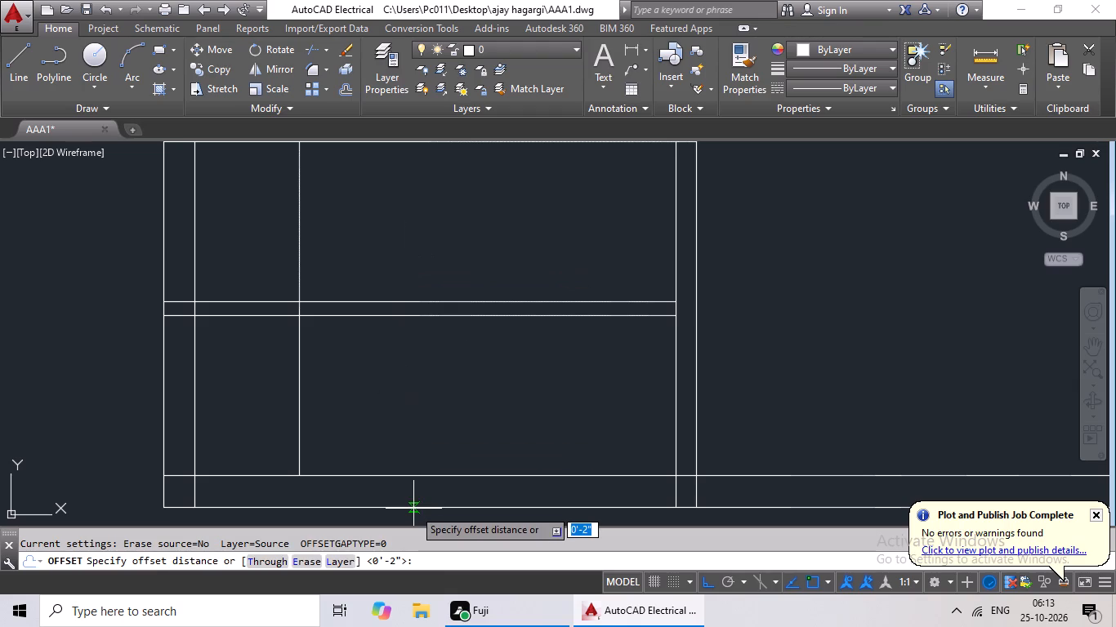
pyautogui.write('9"')
pyautogui.press('Return')
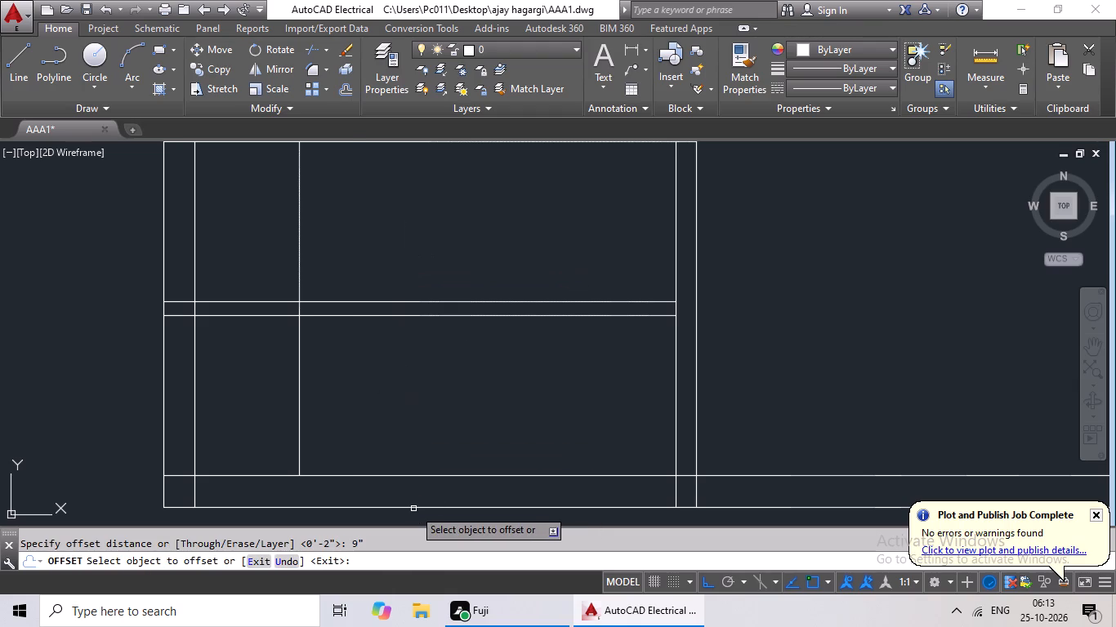
pyautogui.moveTo(300, 409); pyautogui.dragTo(307, 411)
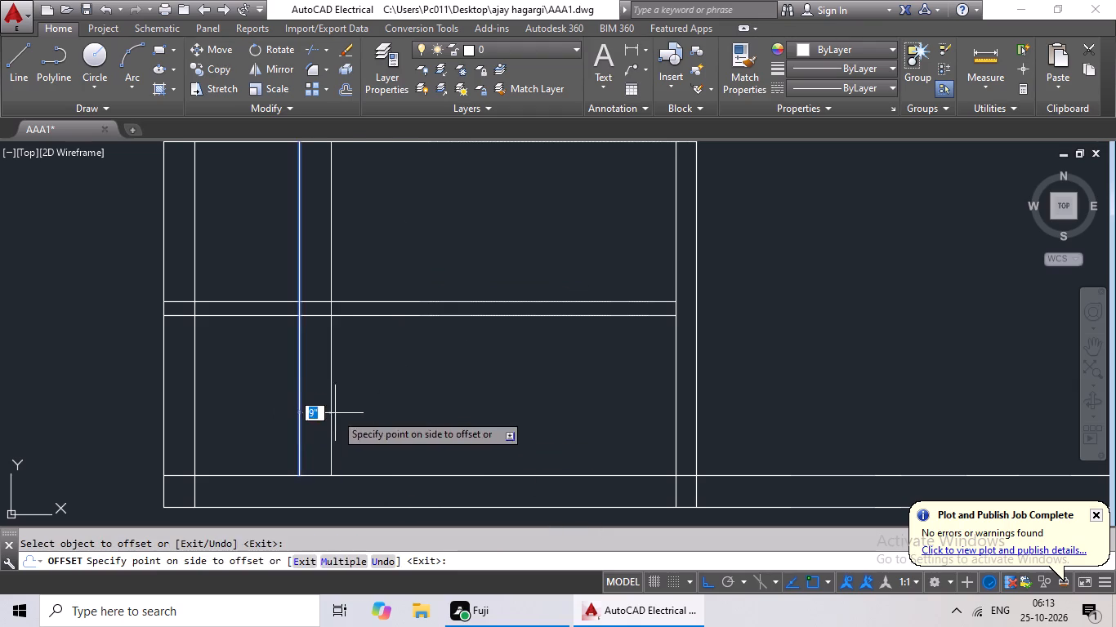
pyautogui.click(336, 413)
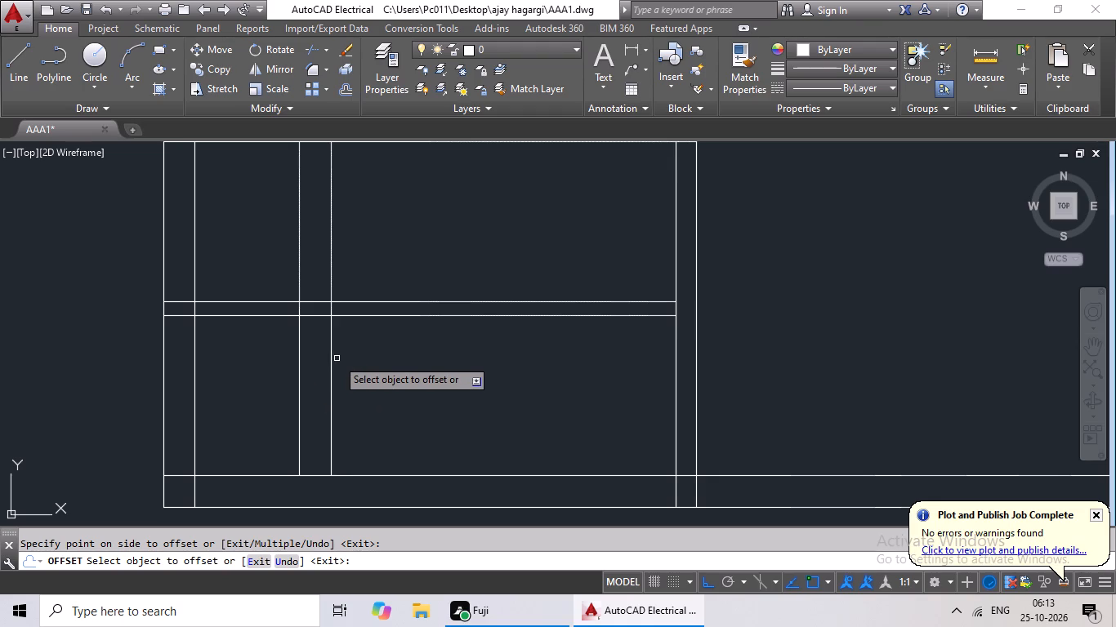
pyautogui.moveTo(332, 349); pyautogui.dragTo(341, 348)
pyautogui.click(356, 348)
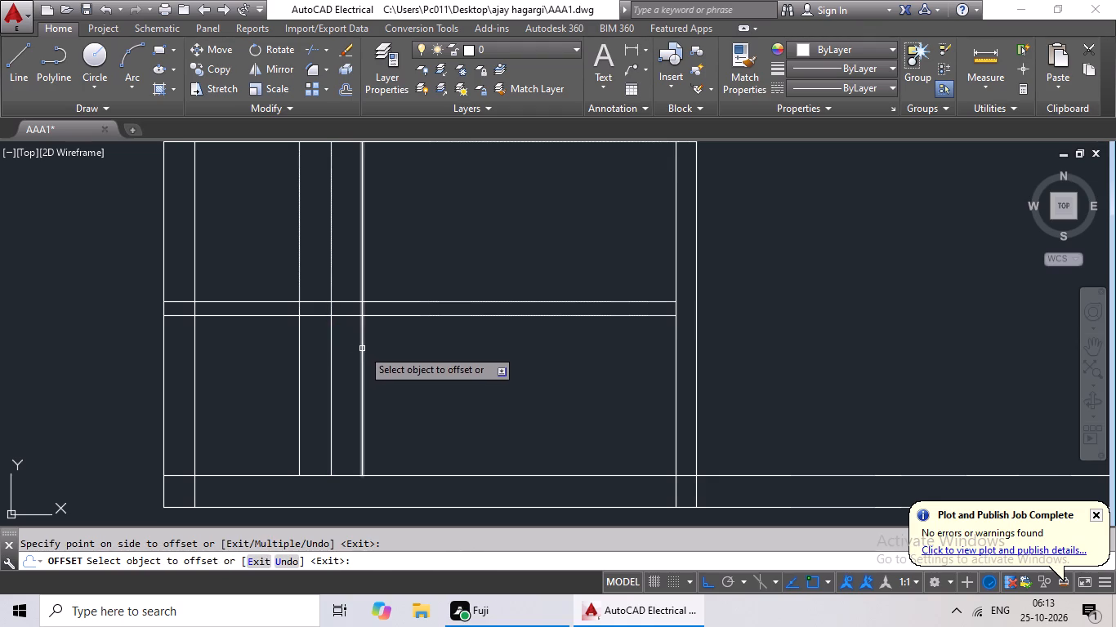
pyautogui.moveTo(362, 348); pyautogui.dragTo(377, 351)
pyautogui.click(397, 352)
pyautogui.moveTo(393, 364); pyautogui.dragTo(400, 366)
pyautogui.click(459, 367)
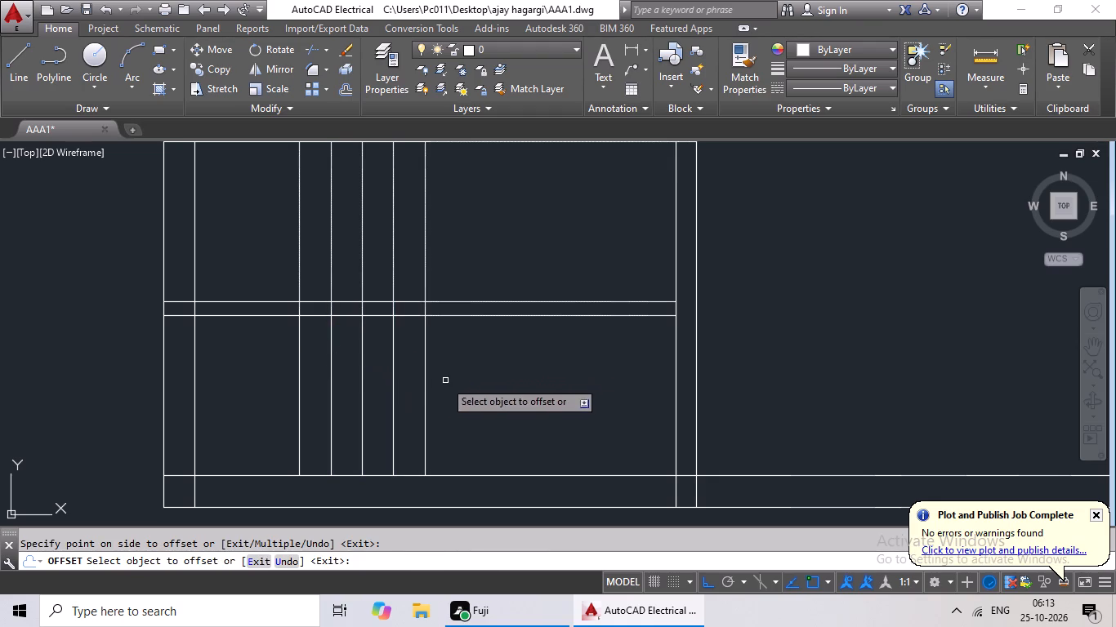
pyautogui.moveTo(422, 390); pyautogui.dragTo(447, 390)
pyautogui.click(485, 383)
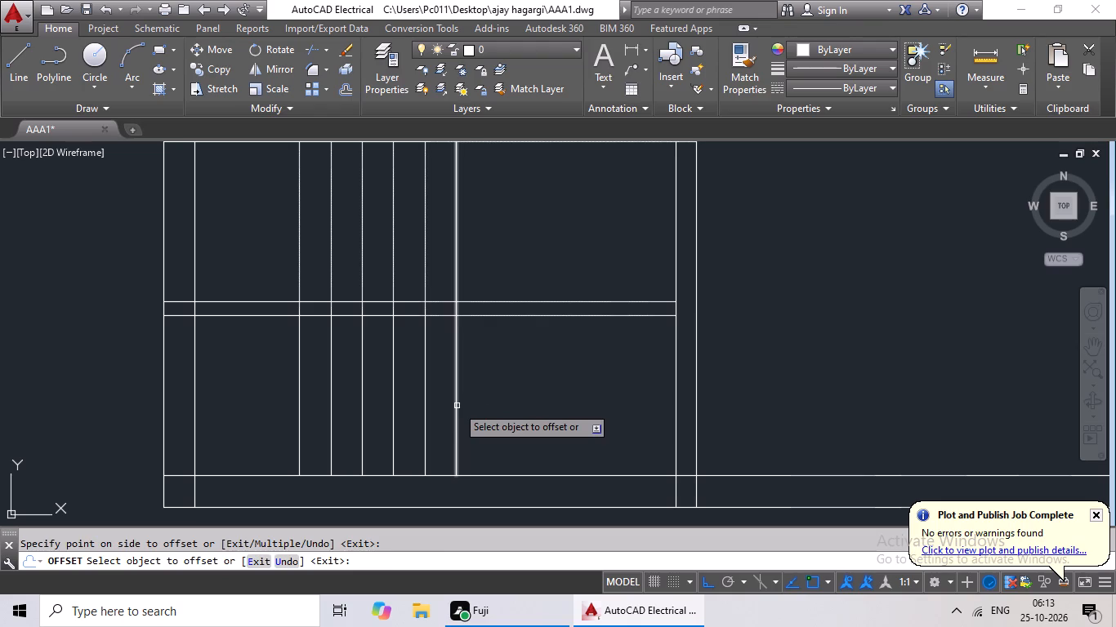
# Continue the 9" offsets rightward from the newest tread line, adding six more lines toward the bay-dividing wall.
pyautogui.click(457, 406)
pyautogui.click(484, 407)
pyautogui.click(486, 409)
pyautogui.click(516, 407)
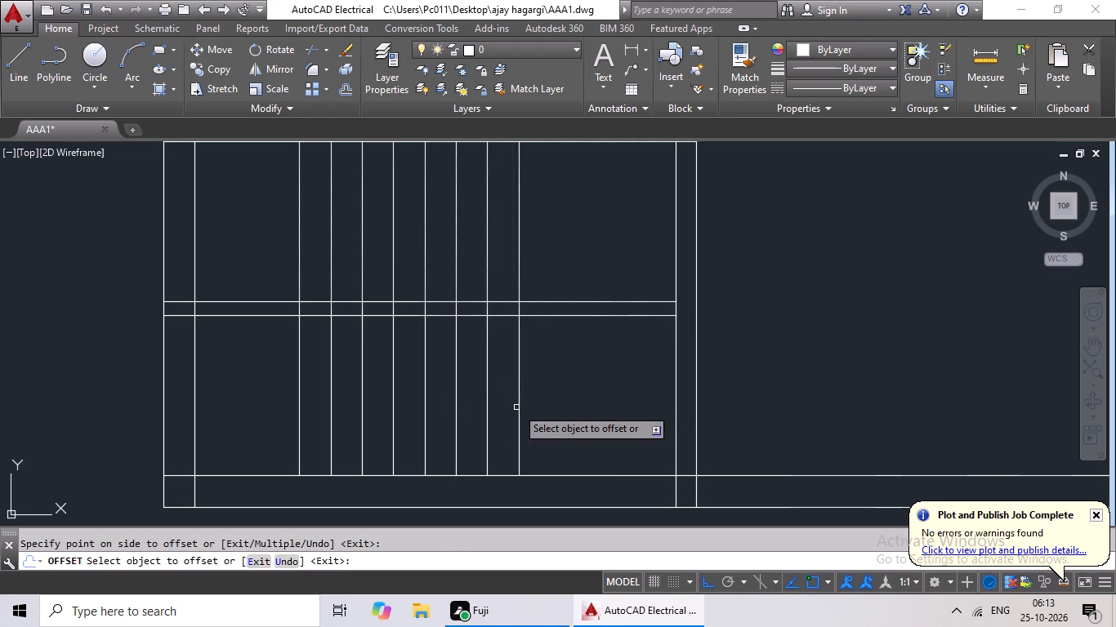
pyautogui.click(520, 405)
pyautogui.click(551, 401)
pyautogui.click(551, 403)
pyautogui.click(581, 399)
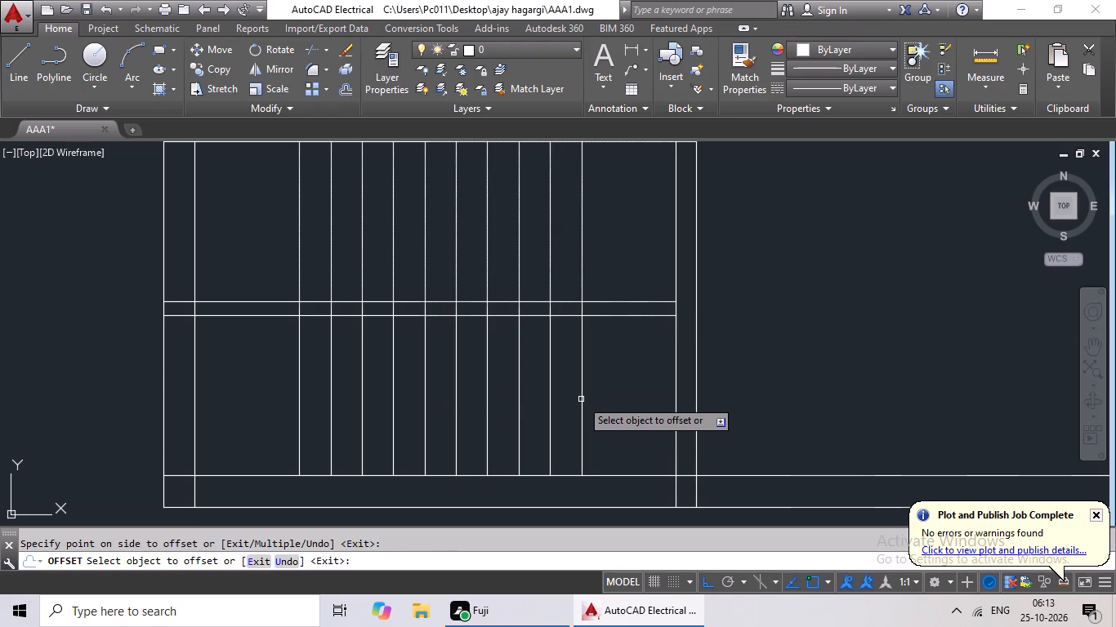
pyautogui.moveTo(582, 398); pyautogui.dragTo(600, 398)
pyautogui.click(626, 397)
pyautogui.moveTo(627, 389); pyautogui.dragTo(576, 460, button='middle')
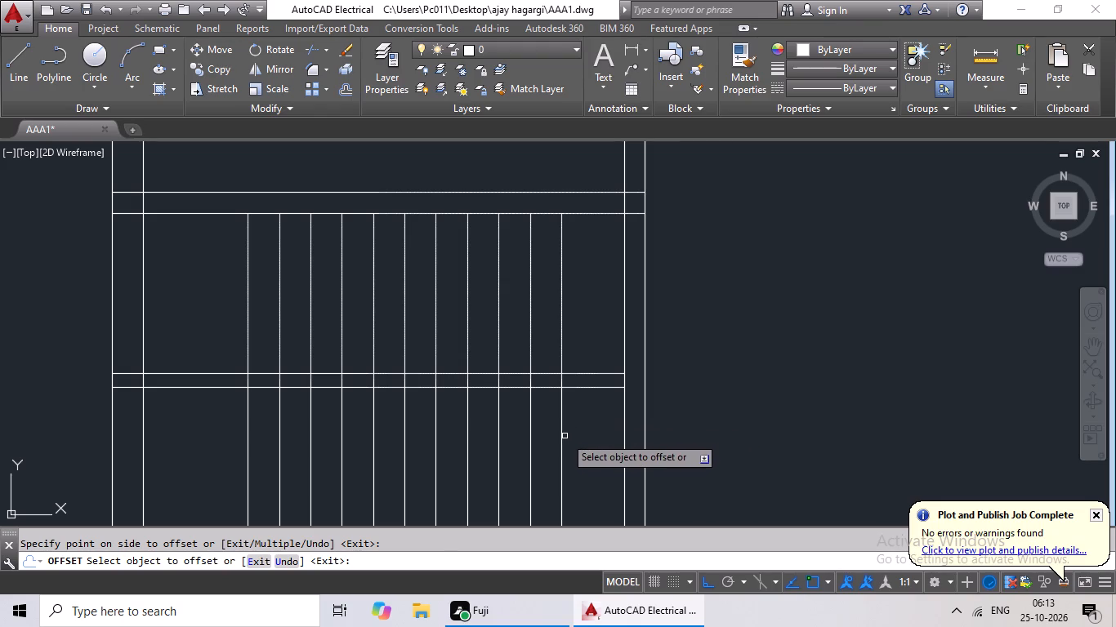
pyautogui.click(560, 431)
pyautogui.click(568, 427)
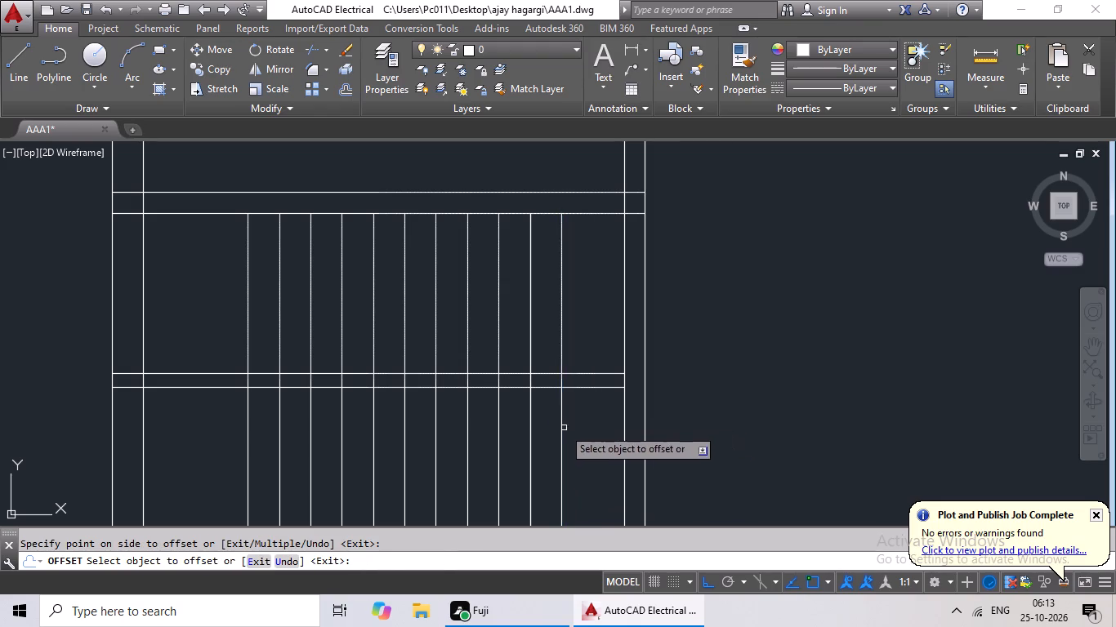
pyautogui.click(560, 429)
pyautogui.click(577, 426)
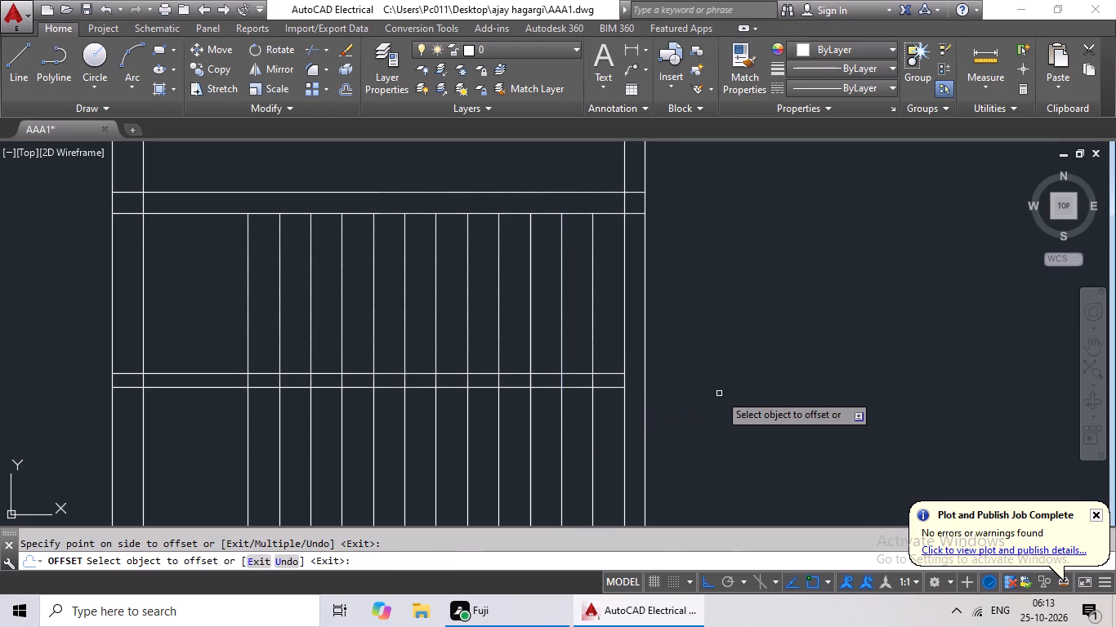
pyautogui.press('Escape')
pyautogui.press('Escape')
# Trim away the bay-dividing wall beside the stair and the two middle lines' ends beyond the last tread line.
pyautogui.press('t')
pyautogui.press('r')
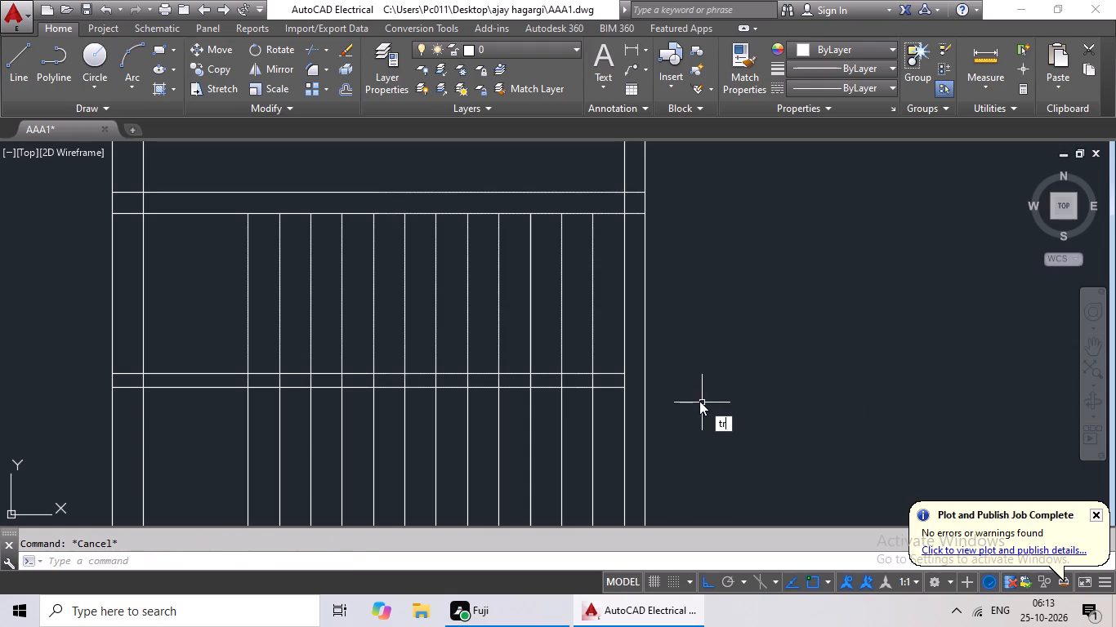
pyautogui.press('space')
pyautogui.press('space')
pyautogui.moveTo(697, 344); pyautogui.dragTo(619, 414)
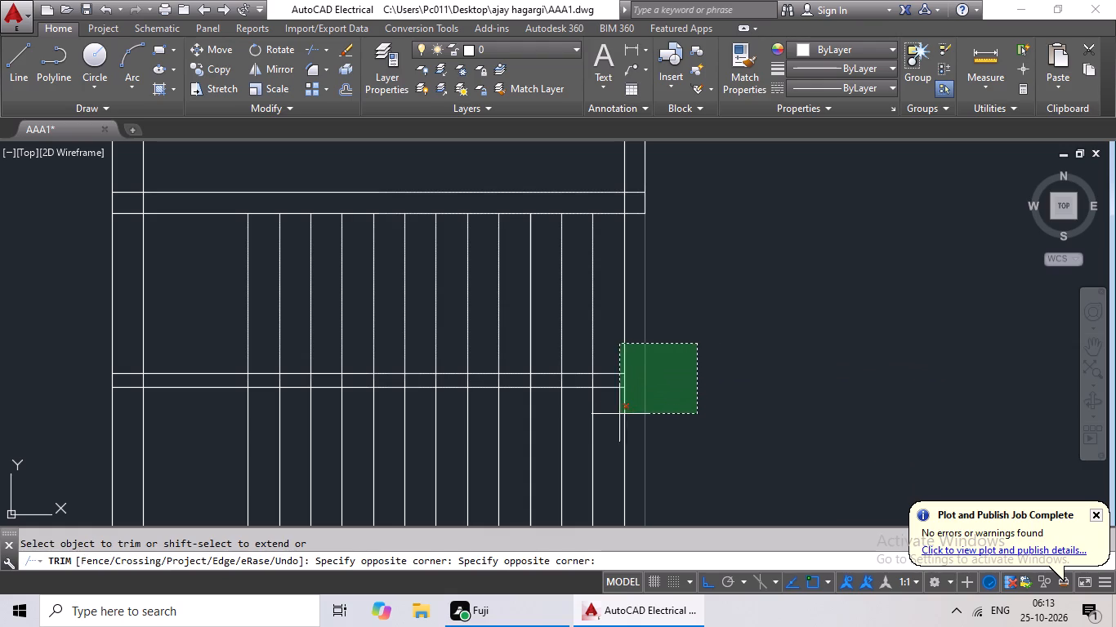
pyautogui.moveTo(619, 414); pyautogui.dragTo(602, 448)
pyautogui.scroll(-3, 680, 401)
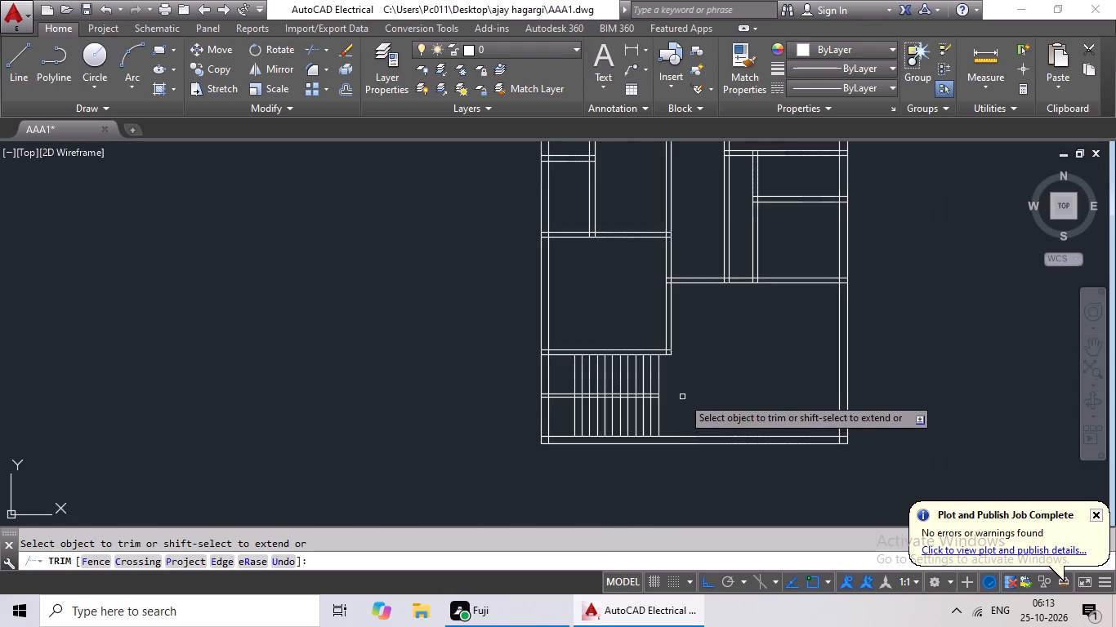
pyautogui.moveTo(682, 397); pyautogui.dragTo(608, 424, button='middle')
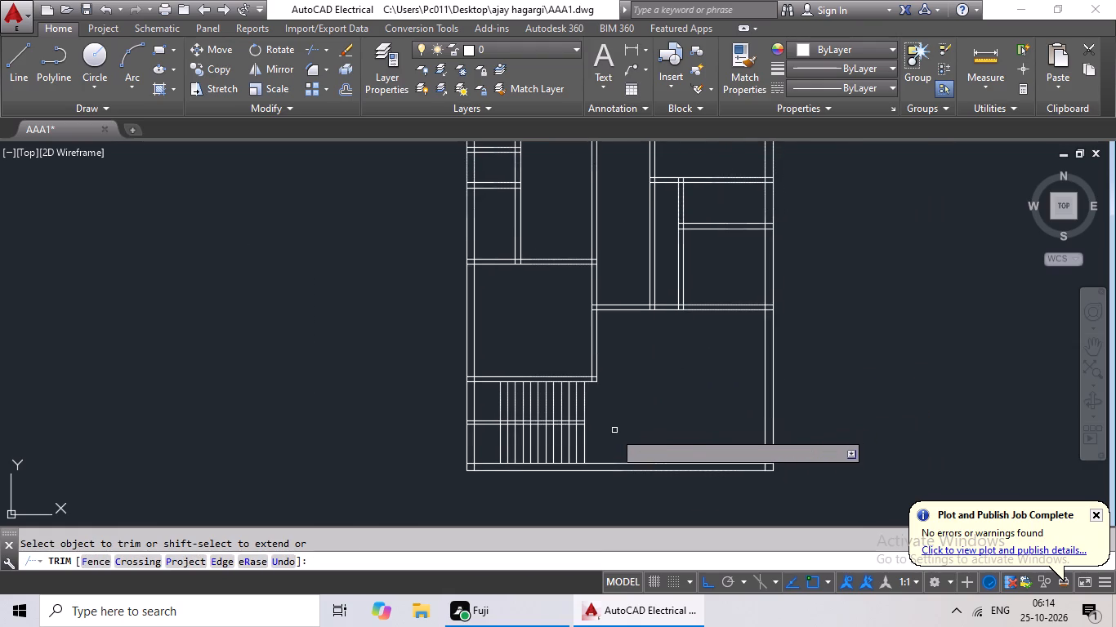
# Trim the intermediate tread lines between the two middle horizontal lines, leaving the first and last tread lines intact.
pyautogui.scroll(4, 552, 420)
pyautogui.moveTo(627, 448); pyautogui.dragTo(628, 389, button='middle')
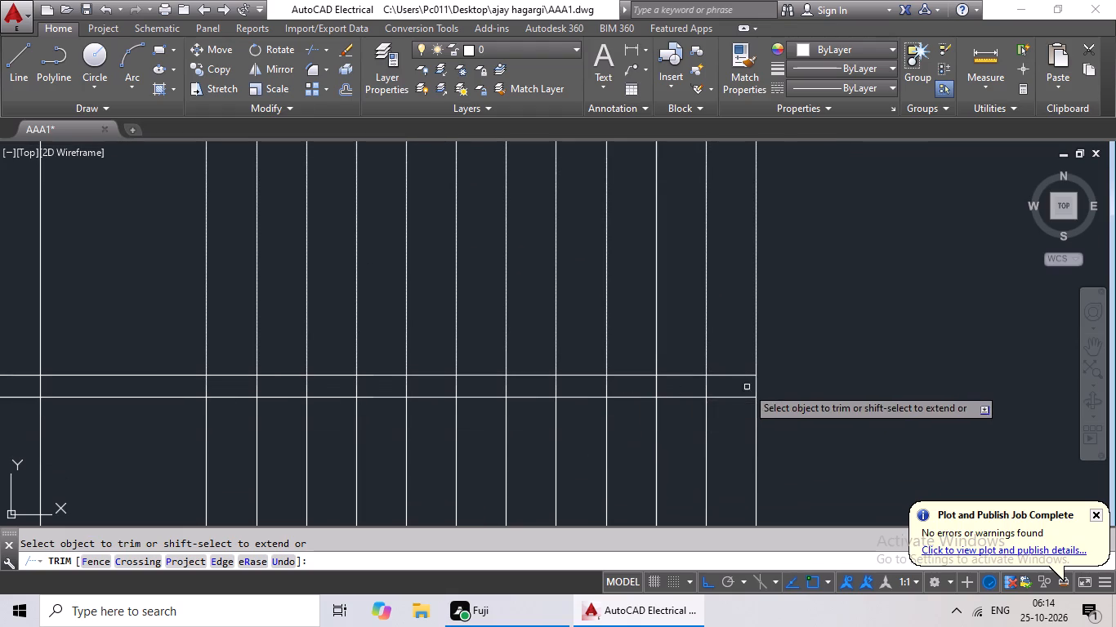
pyautogui.scroll(1, 743, 398)
pyautogui.moveTo(725, 380); pyautogui.dragTo(160, 385)
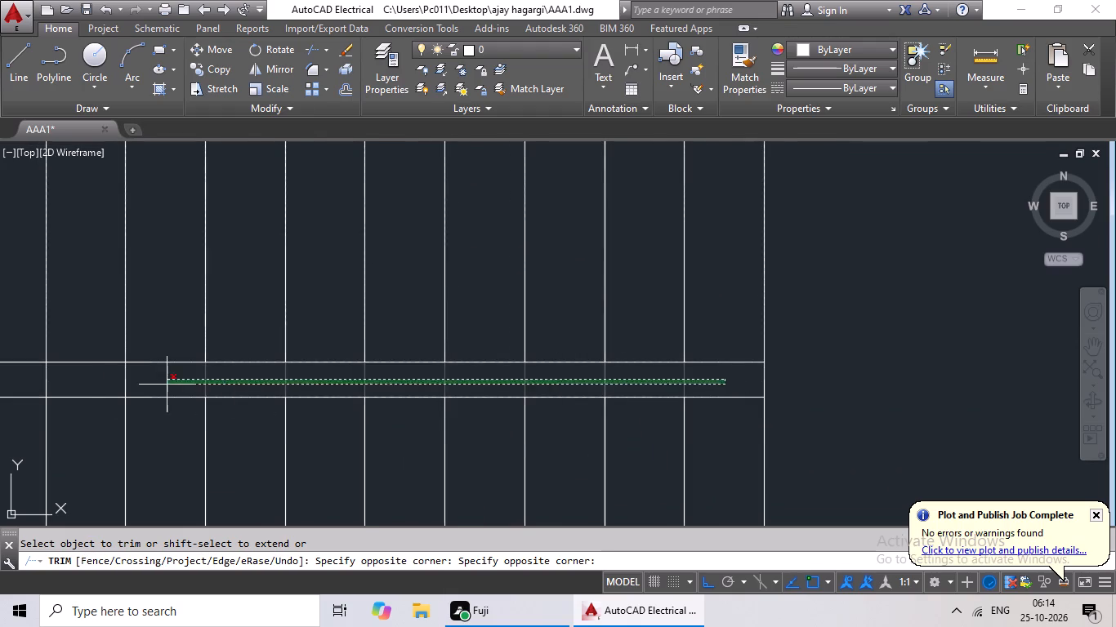
pyautogui.moveTo(160, 385); pyautogui.dragTo(40, 385)
pyautogui.moveTo(138, 379); pyautogui.dragTo(587, 402, button='middle')
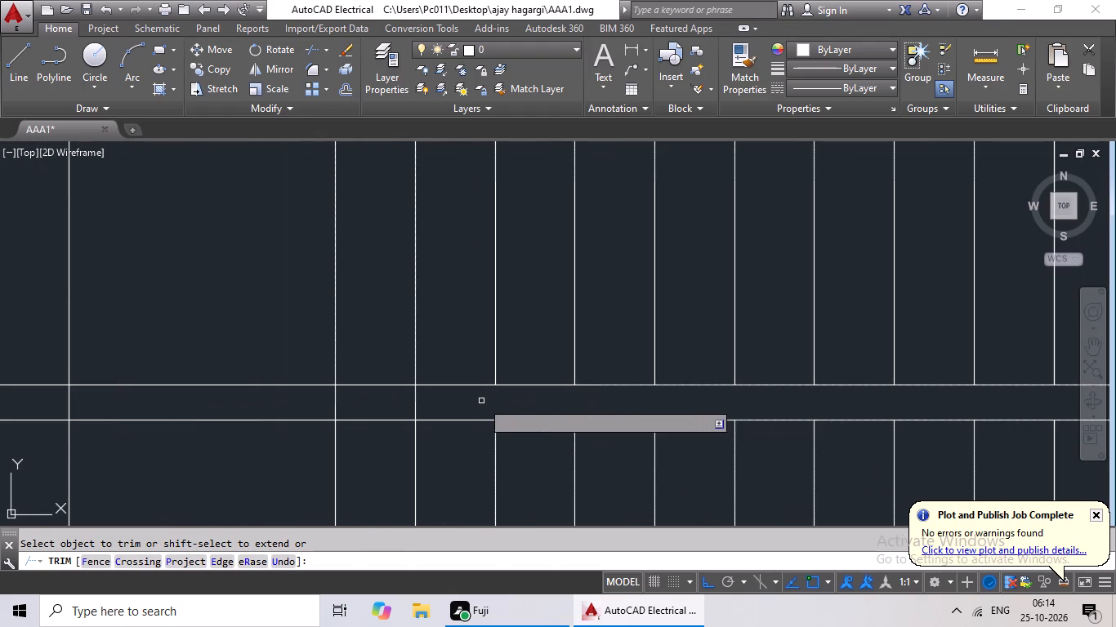
pyautogui.moveTo(499, 397); pyautogui.dragTo(390, 407)
# Trim both lines of the central bay's left wall between the upper left room and the large lower left room.
pyautogui.scroll(-2, 400, 406)
pyautogui.moveTo(350, 442); pyautogui.dragTo(337, 364, button='middle')
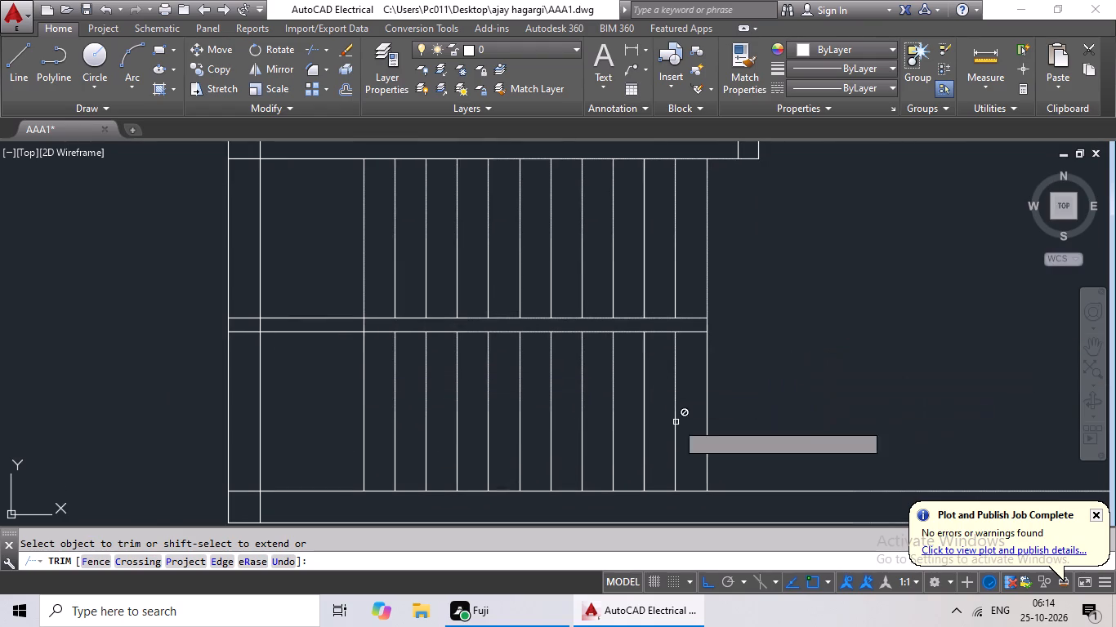
pyautogui.moveTo(792, 311); pyautogui.dragTo(660, 379, button='middle')
pyautogui.scroll(-3, 695, 395)
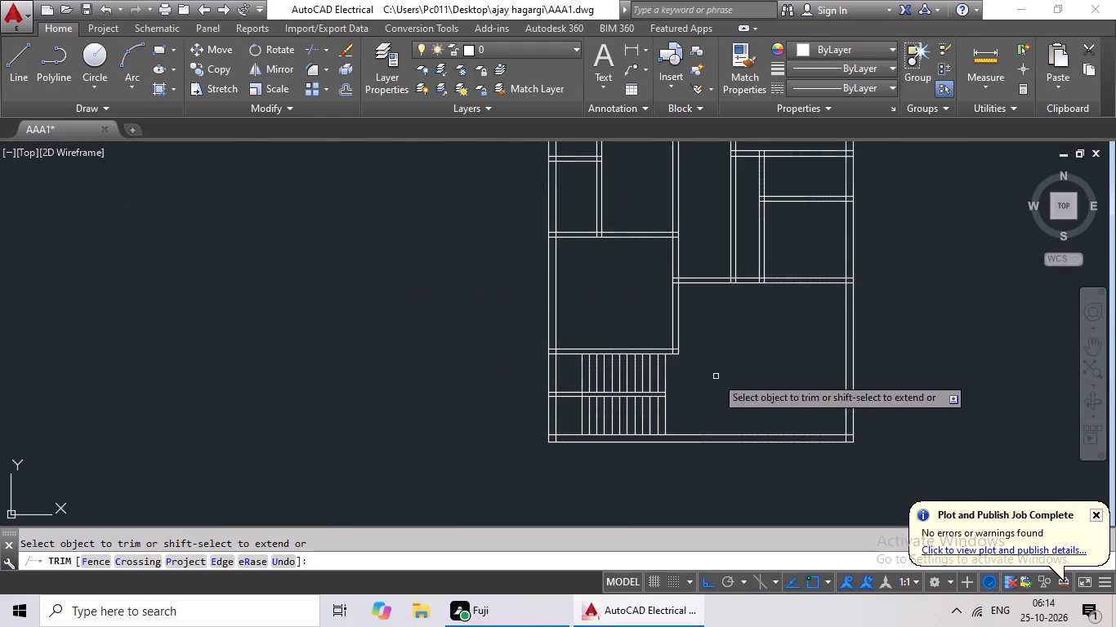
pyautogui.moveTo(716, 374); pyautogui.dragTo(560, 429, button='middle')
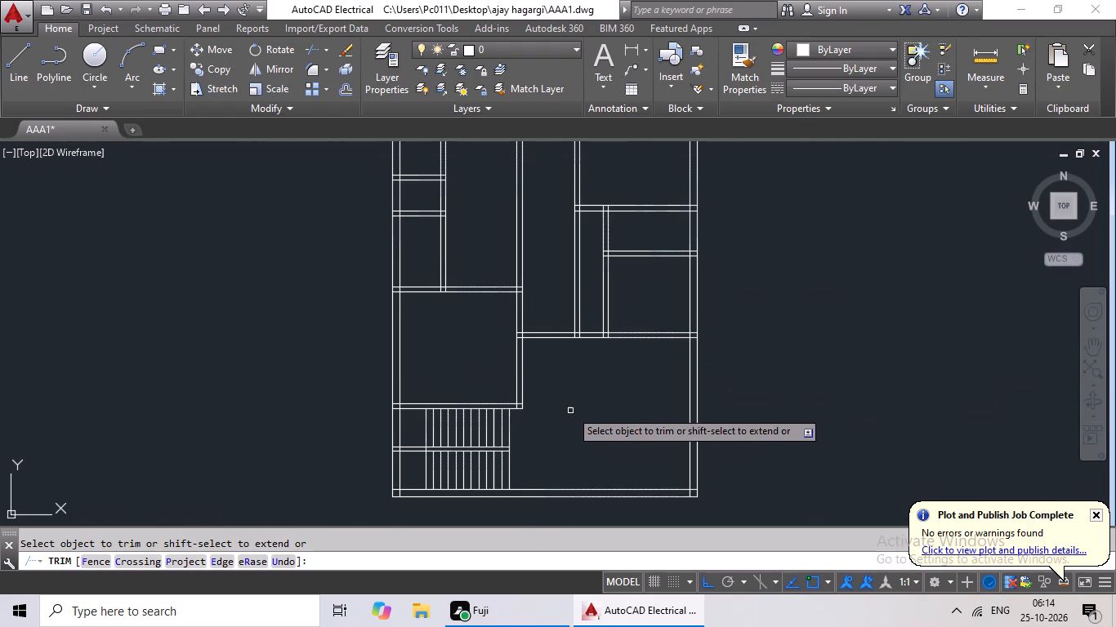
pyautogui.moveTo(572, 376); pyautogui.dragTo(571, 505, button='middle')
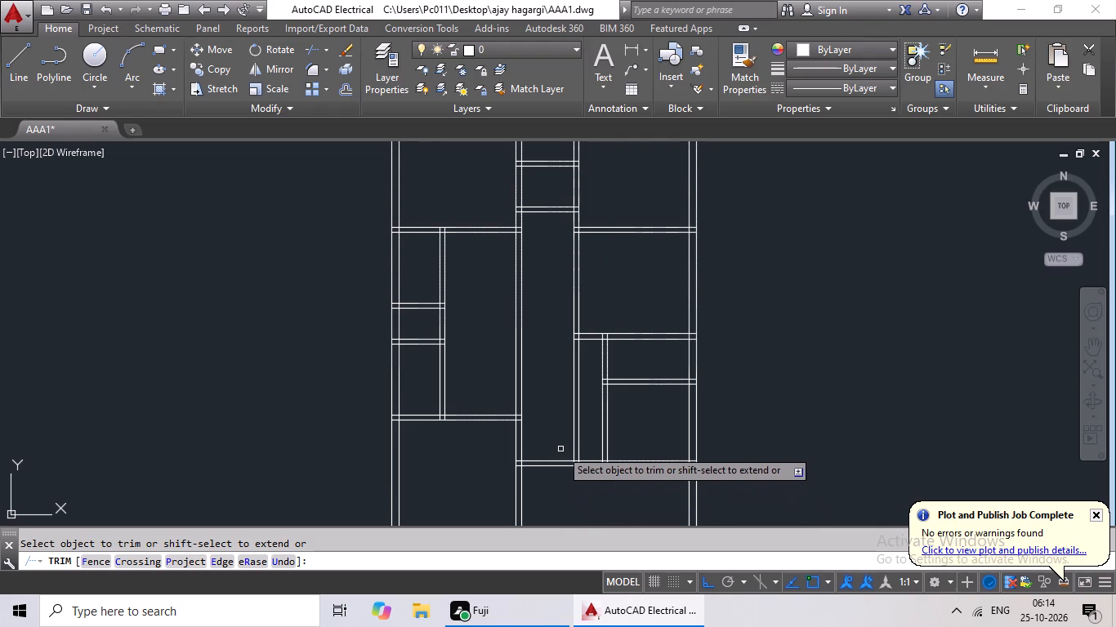
pyautogui.scroll(1, 533, 362)
pyautogui.moveTo(538, 356); pyautogui.dragTo(512, 392)
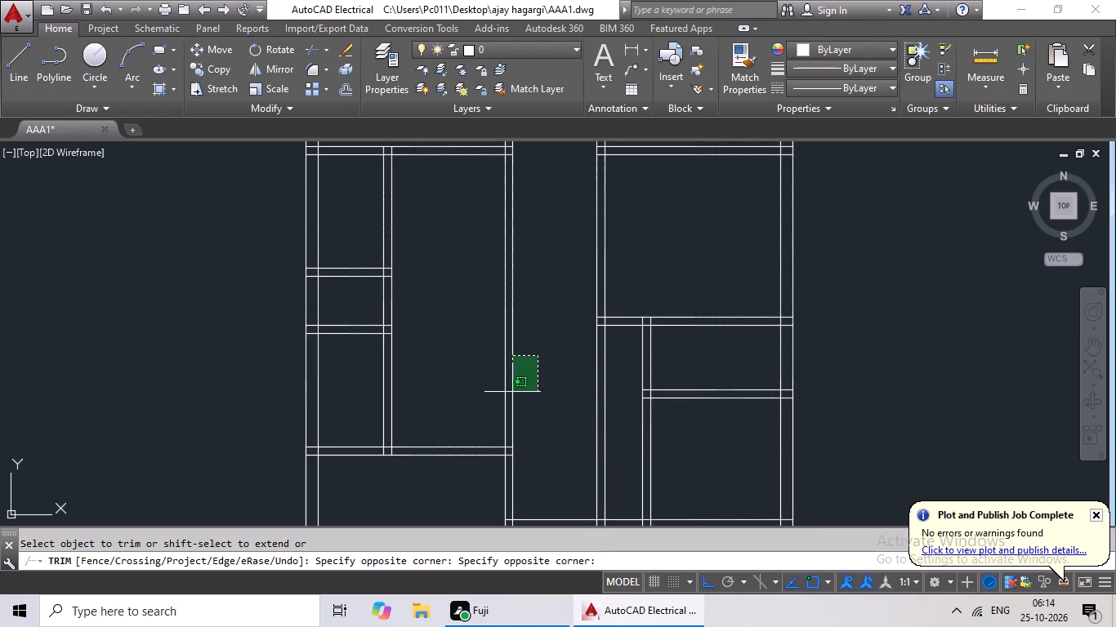
pyautogui.moveTo(512, 392); pyautogui.dragTo(491, 412)
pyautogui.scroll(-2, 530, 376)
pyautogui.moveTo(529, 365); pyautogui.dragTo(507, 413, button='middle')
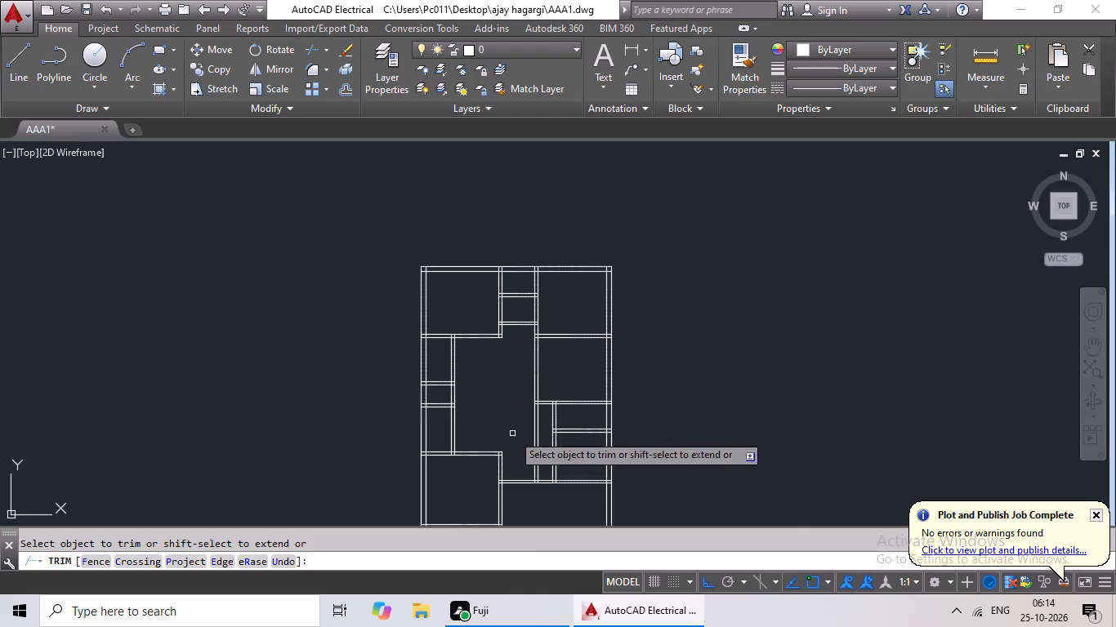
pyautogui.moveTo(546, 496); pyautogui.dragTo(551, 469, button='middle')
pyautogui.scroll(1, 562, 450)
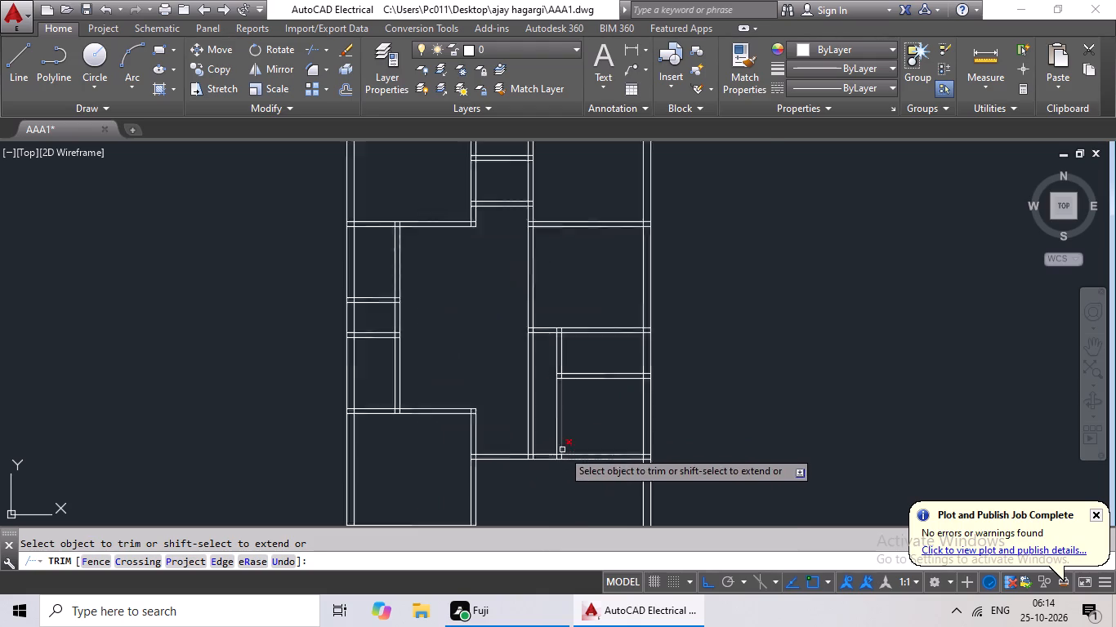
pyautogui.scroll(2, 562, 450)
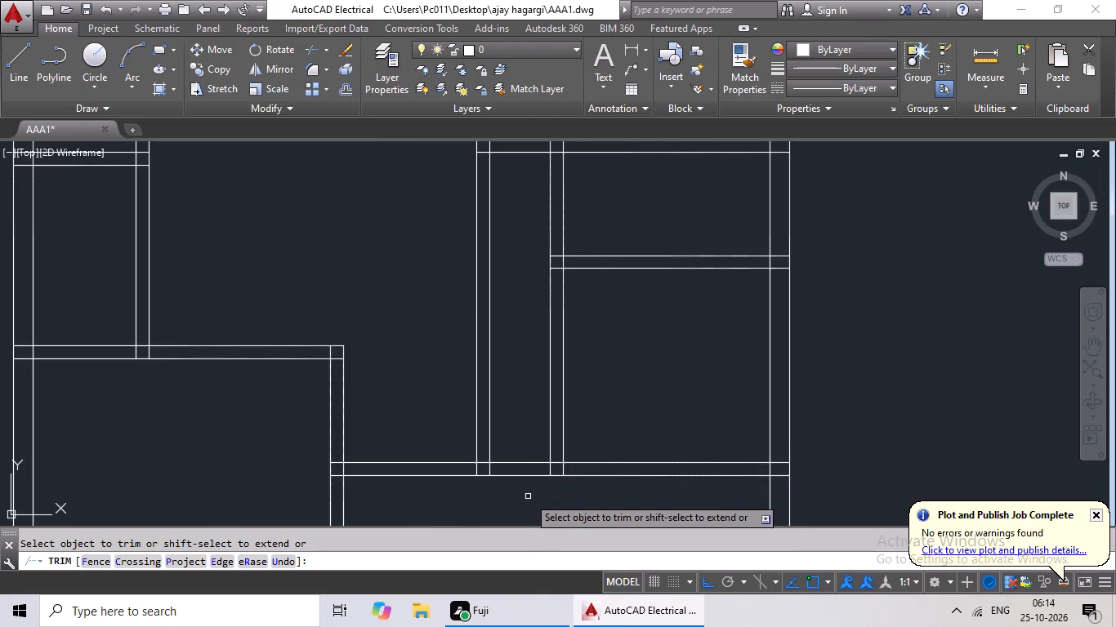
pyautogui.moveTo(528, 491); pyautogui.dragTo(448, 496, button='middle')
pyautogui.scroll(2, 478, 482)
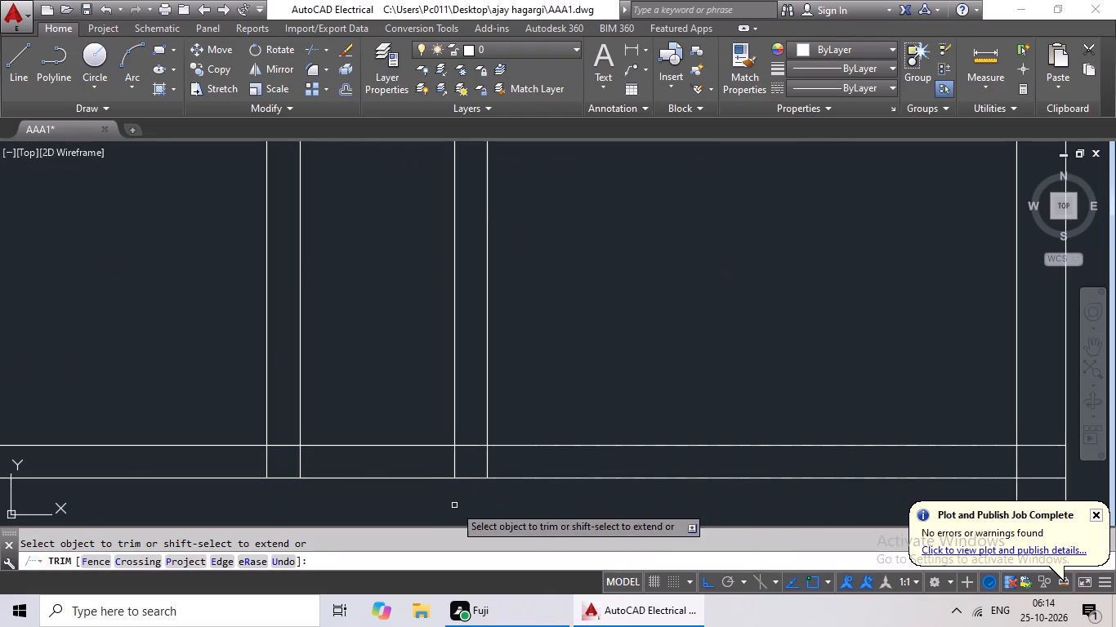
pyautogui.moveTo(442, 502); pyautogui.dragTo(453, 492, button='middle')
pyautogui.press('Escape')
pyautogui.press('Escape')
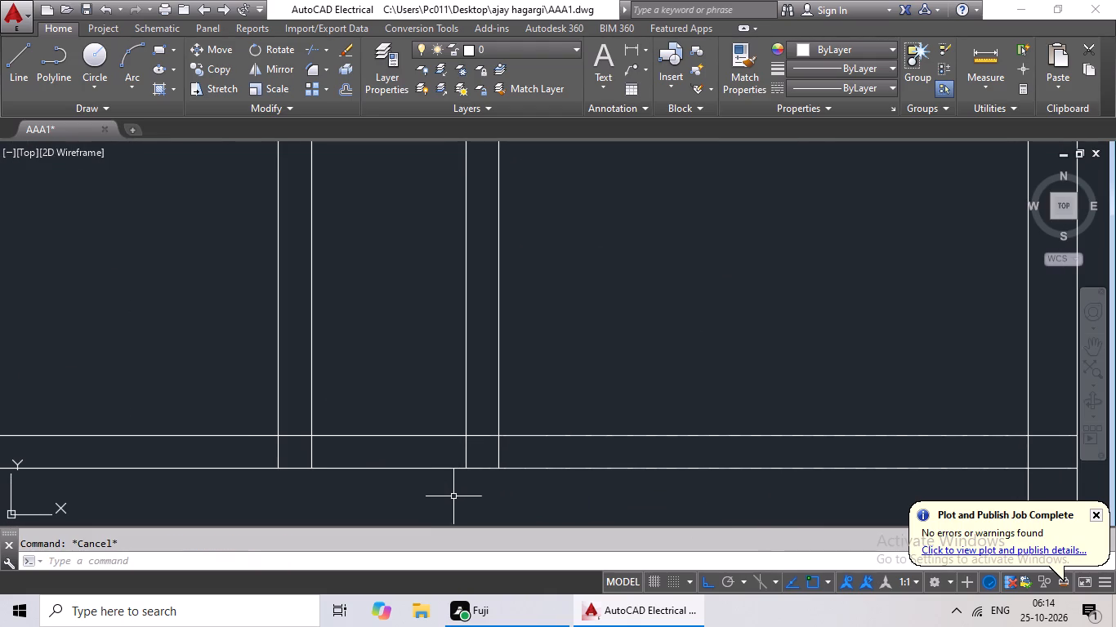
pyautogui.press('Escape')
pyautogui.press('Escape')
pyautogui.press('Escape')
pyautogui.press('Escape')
# Draw the stair direction line from the upper flight's seventh tread line: about 5'-11" left, 4'-0" down, and 8'-11" right to the second-last tread line.
pyautogui.scroll(-2, 482, 501)
pyautogui.moveTo(484, 499); pyautogui.dragTo(519, 300, button='middle')
pyautogui.scroll(-2, 524, 303)
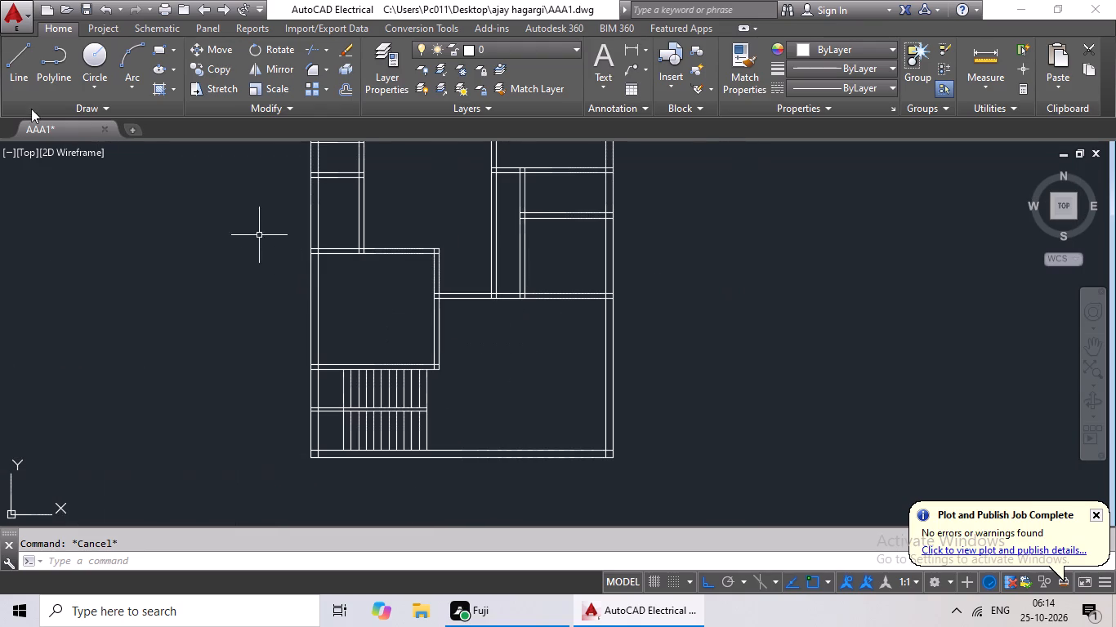
pyautogui.click(20, 46)
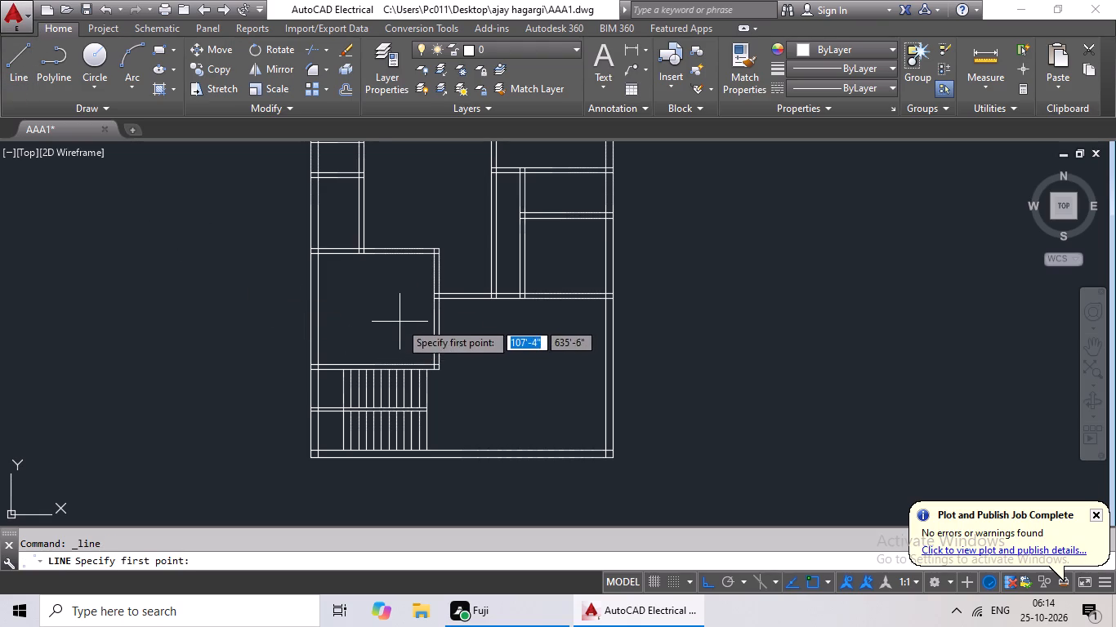
pyautogui.scroll(2, 406, 405)
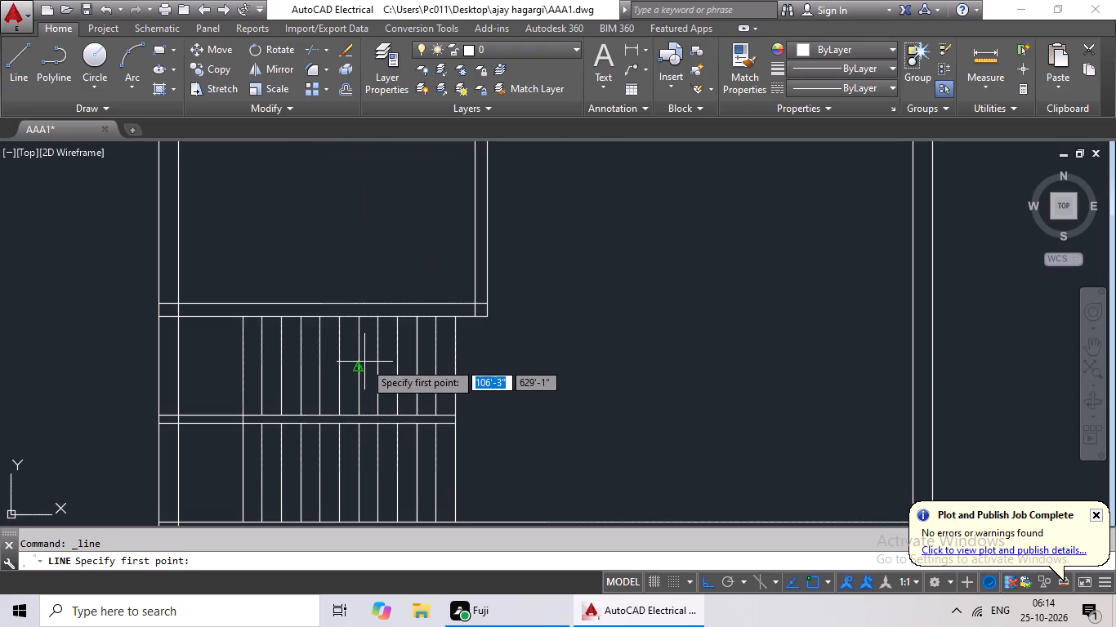
pyautogui.click(358, 364)
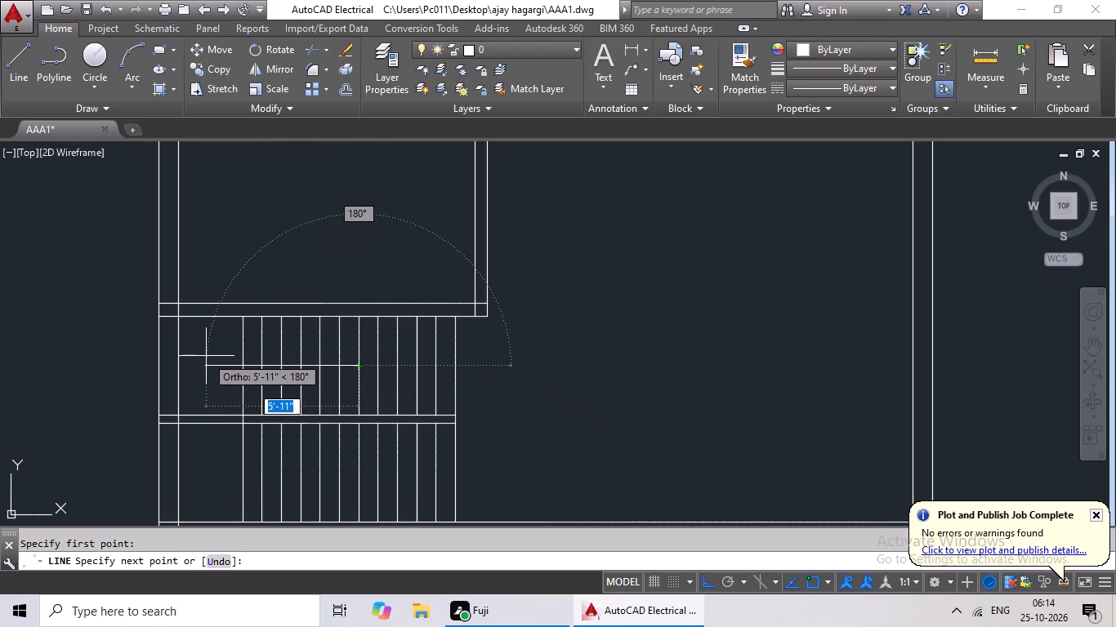
pyautogui.click(205, 355)
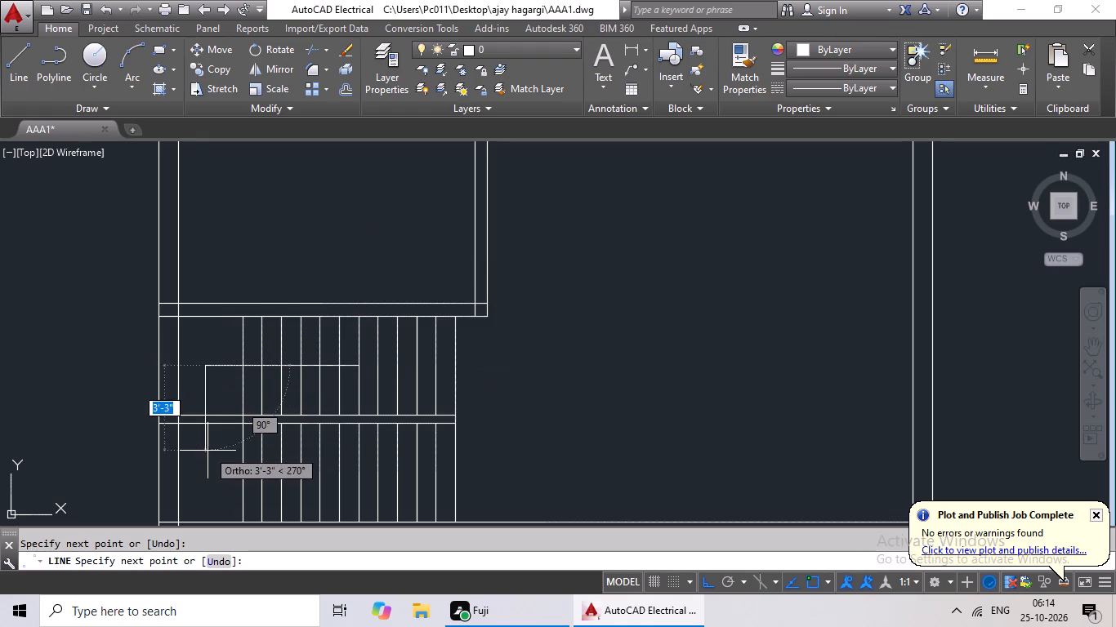
pyautogui.moveTo(208, 451); pyautogui.dragTo(221, 359, button='middle')
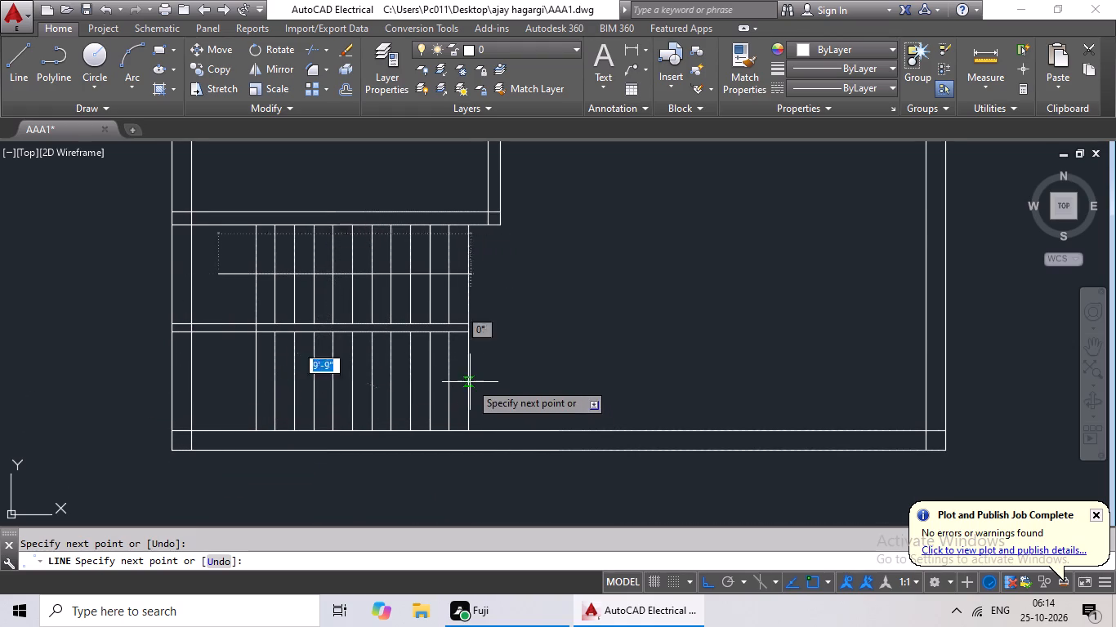
pyautogui.click(222, 380)
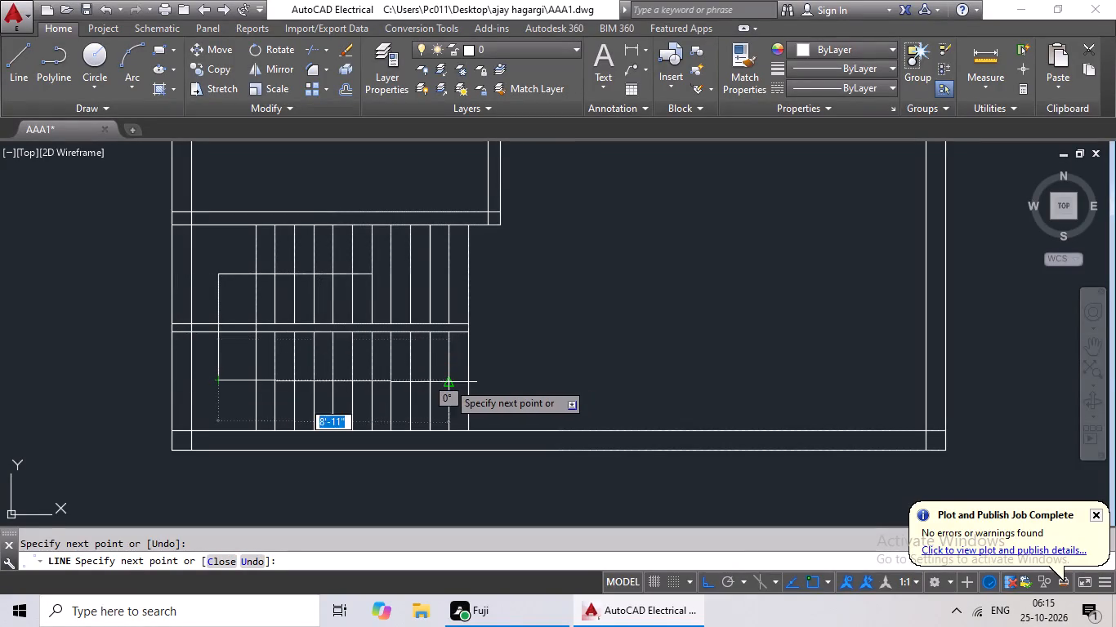
pyautogui.scroll(3, 449, 382)
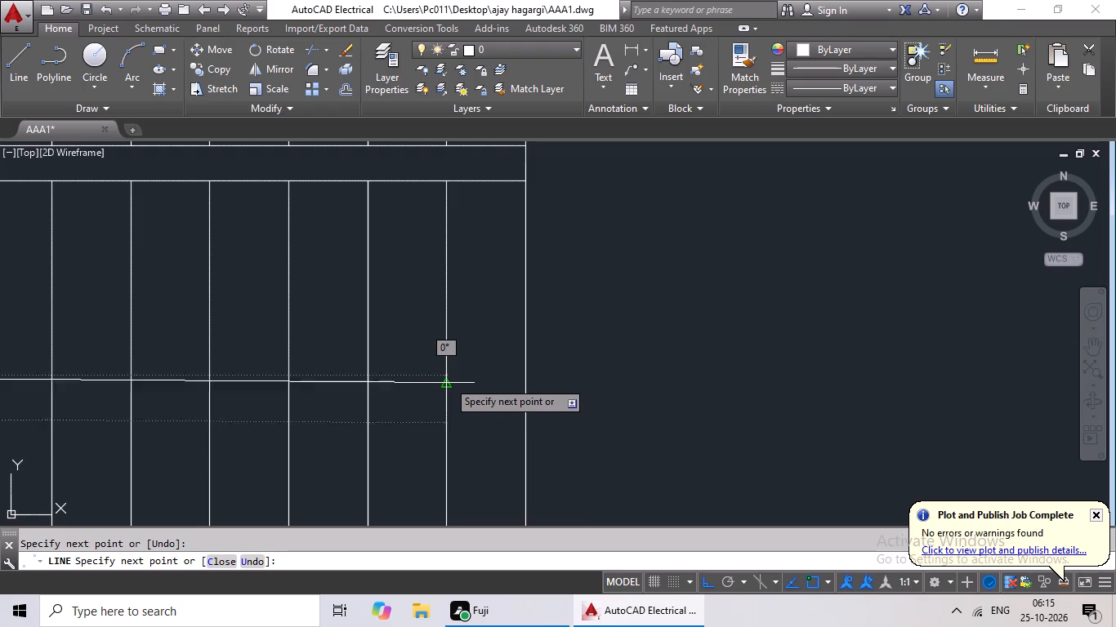
pyautogui.click(449, 376)
pyautogui.press('Escape')
pyautogui.press('Escape')
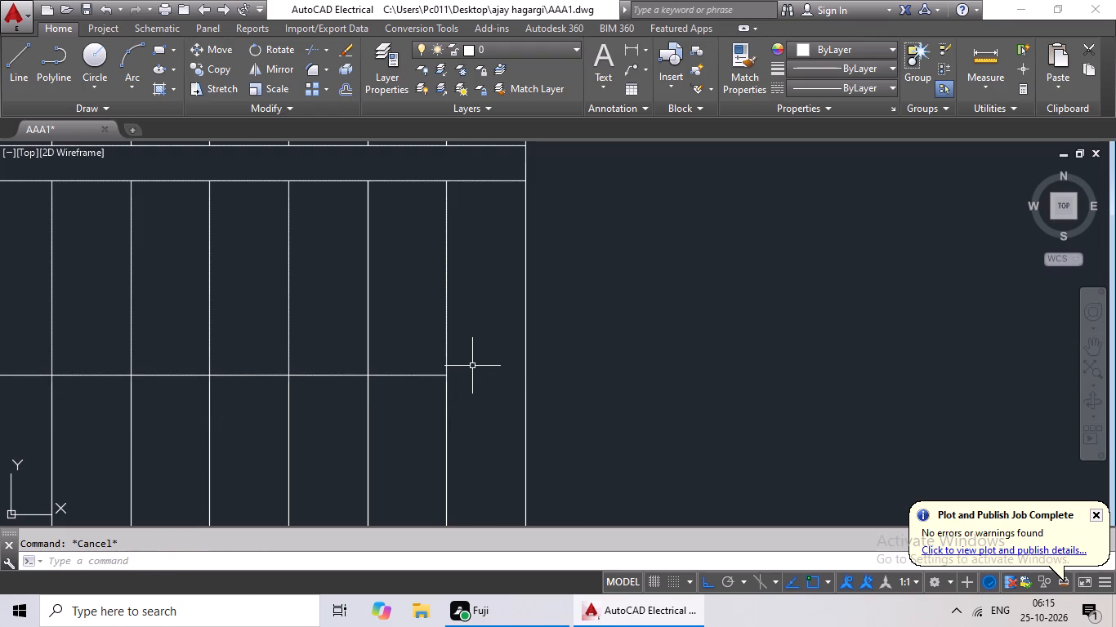
# Draw arrowhead lines at the direction line's lower-flight end: tip to the previous tread line, in to a notch, and out to a lower barb.
pyautogui.click(20, 61)
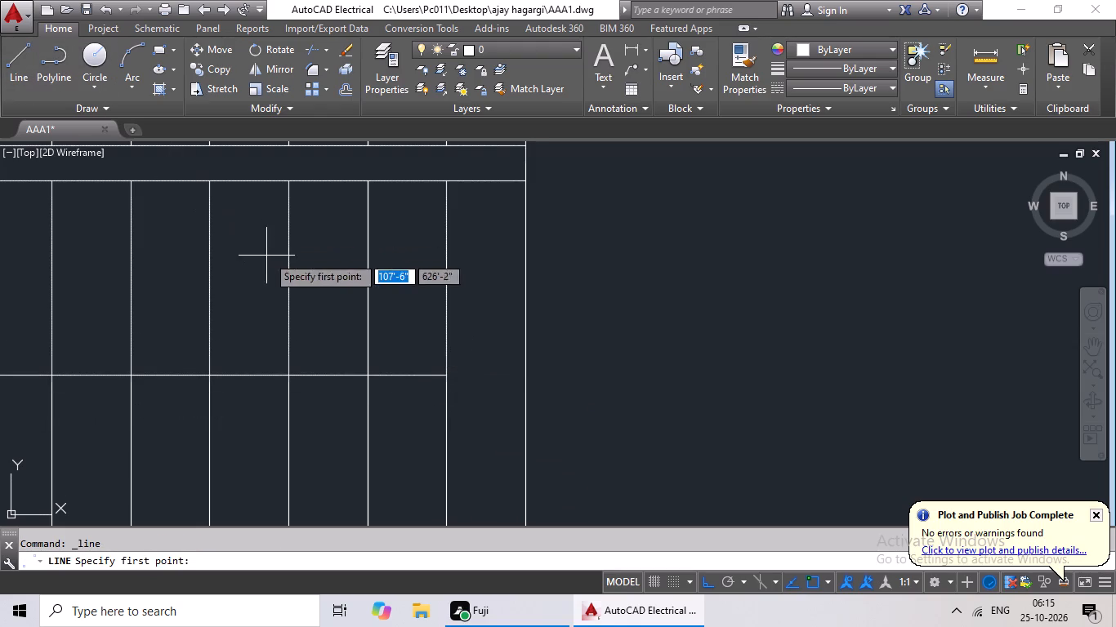
pyautogui.moveTo(441, 370); pyautogui.dragTo(434, 365)
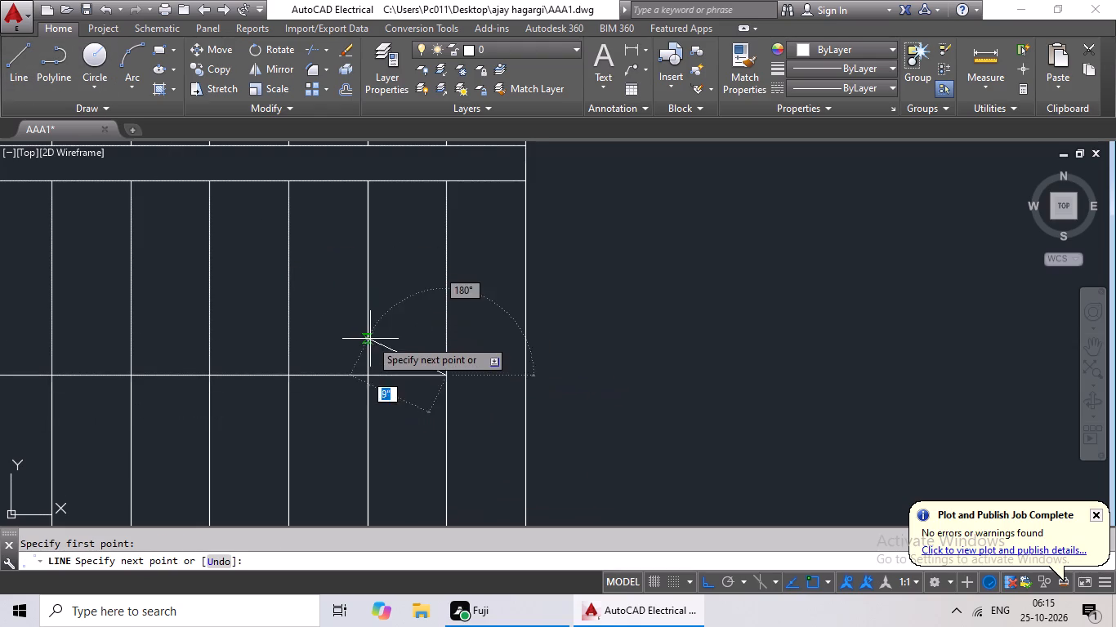
pyautogui.click(365, 336)
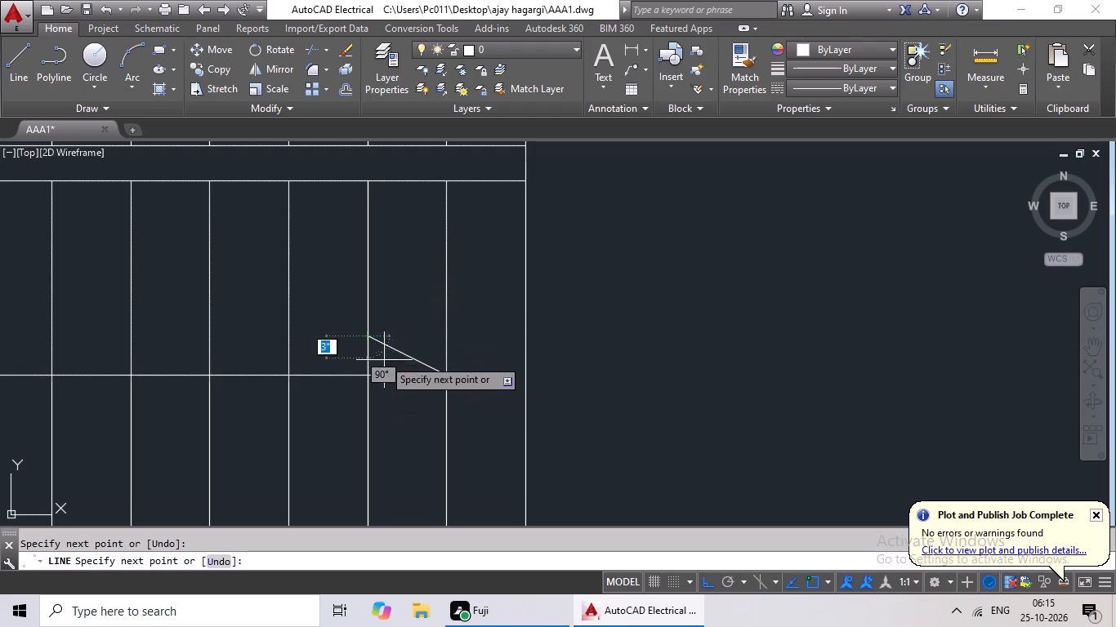
pyautogui.scroll(3, 397, 374)
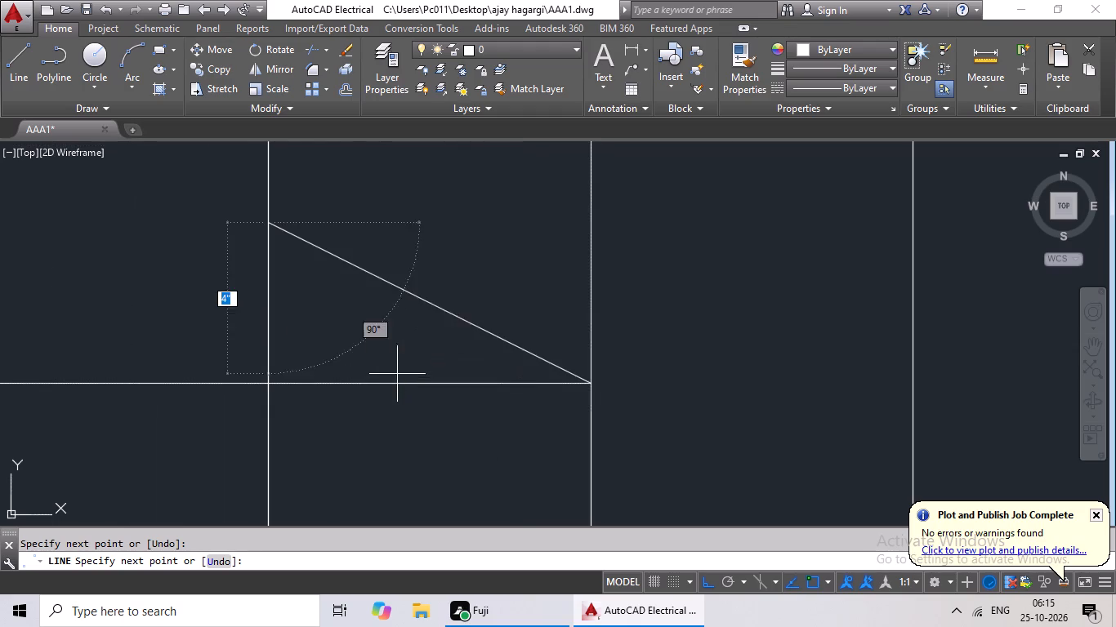
pyautogui.click(402, 383)
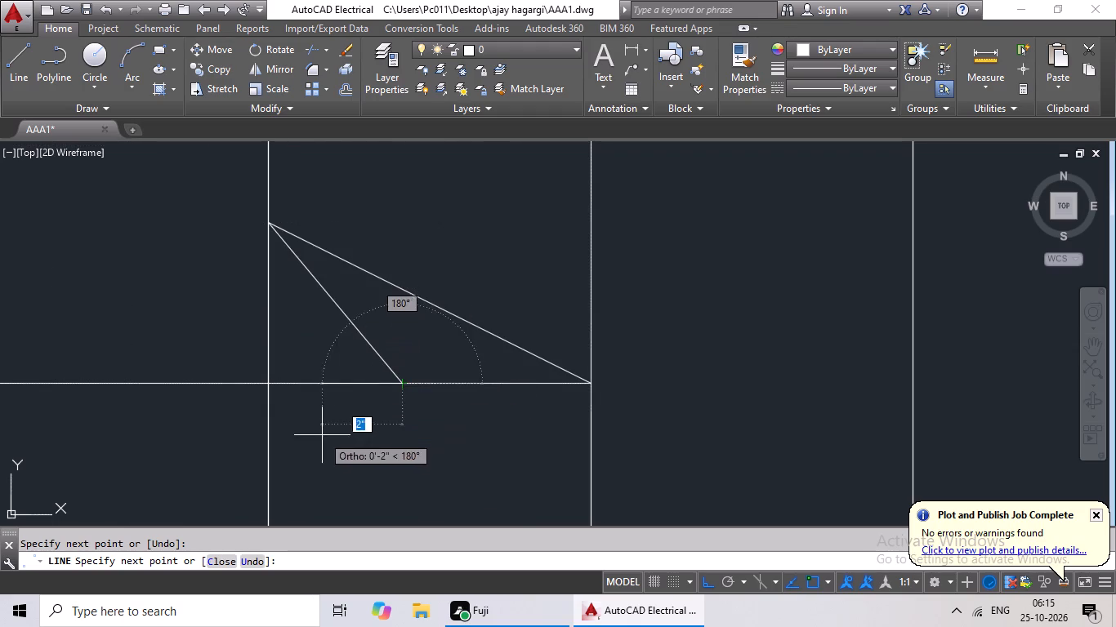
pyautogui.click(269, 469)
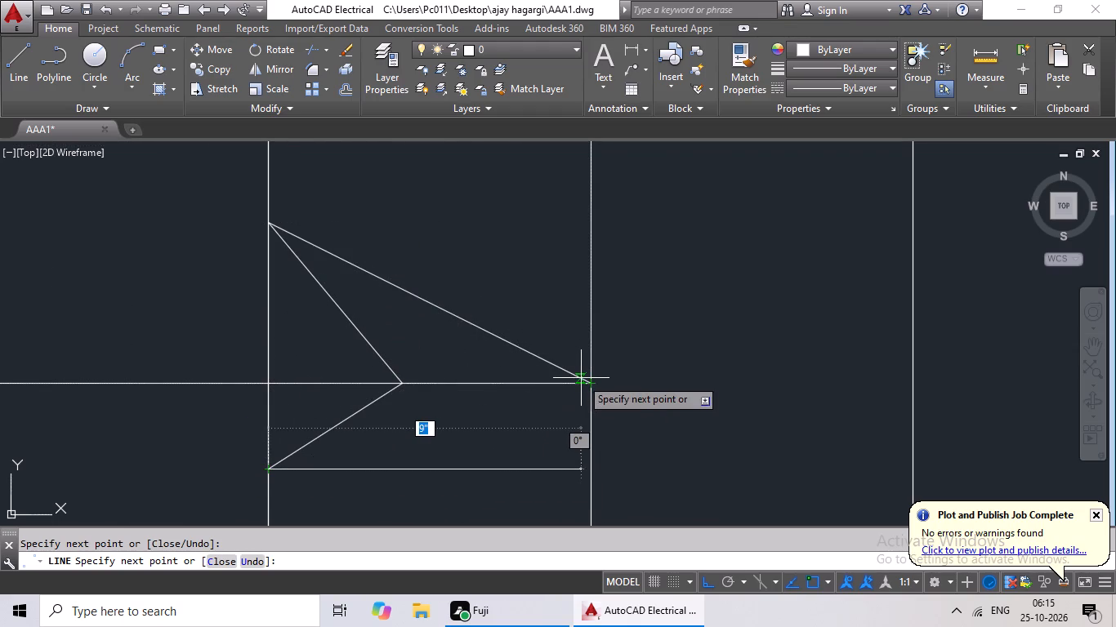
pyautogui.press('Escape')
pyautogui.press('Escape')
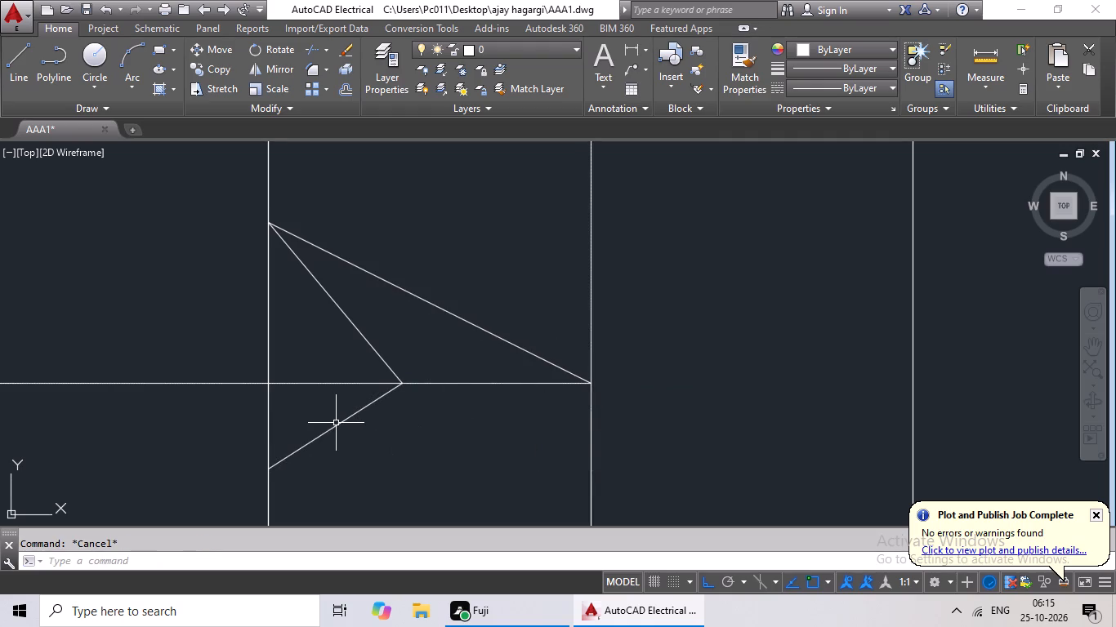
# Erase the arrowhead's lower barb line and redraw it longer from the notch to the tread line, closing back to the tip.
pyautogui.click(337, 425)
pyautogui.press('Delete')
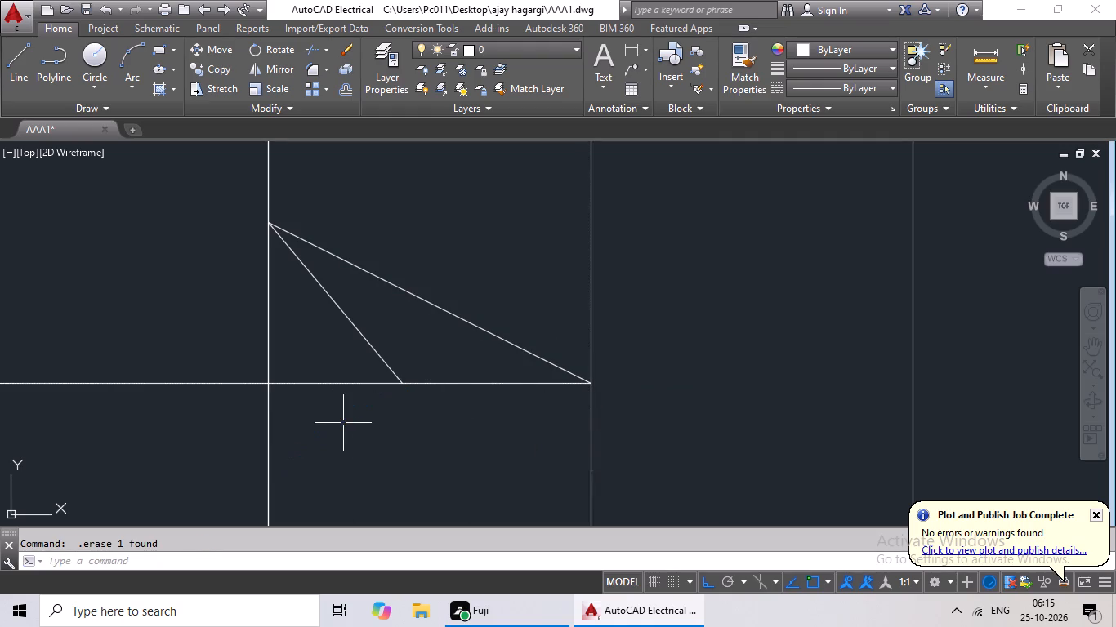
pyautogui.click(24, 66)
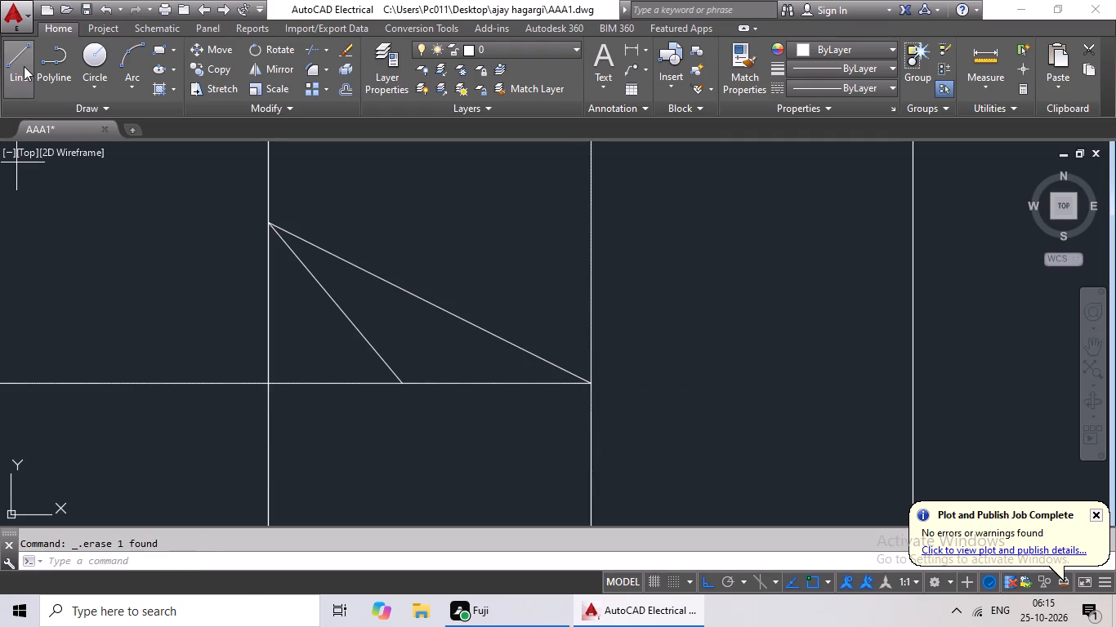
pyautogui.click(402, 383)
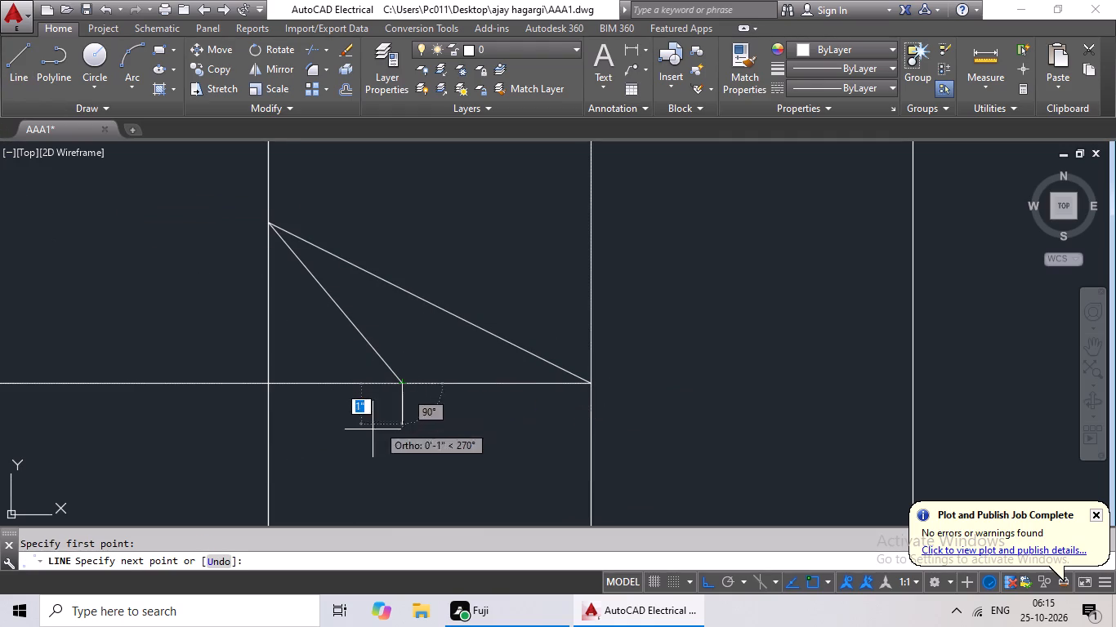
pyautogui.click(265, 498)
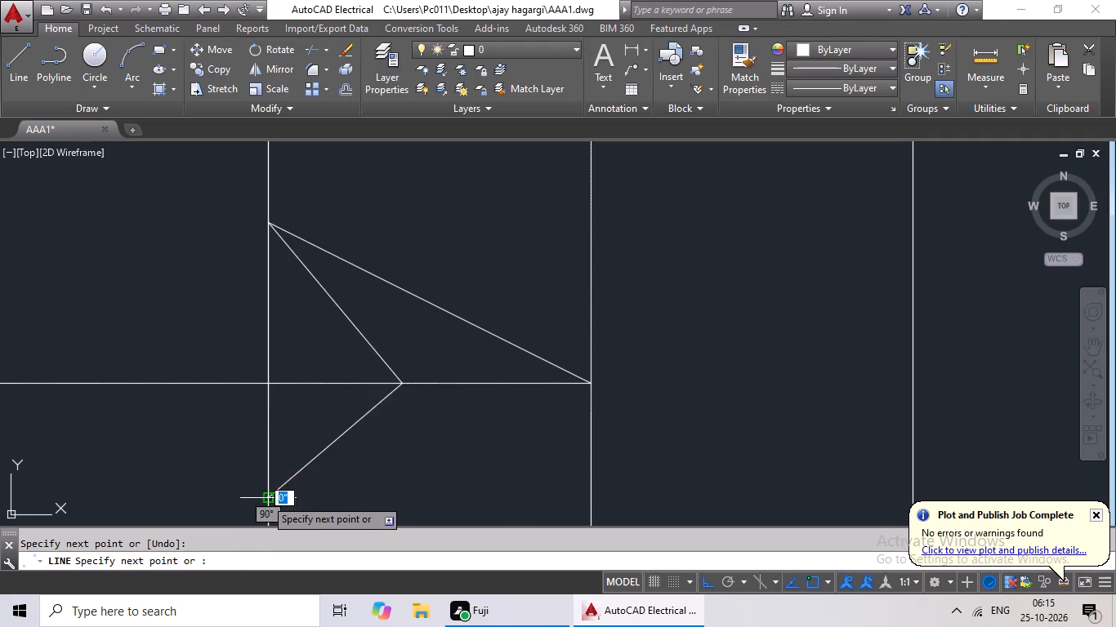
pyautogui.click(587, 388)
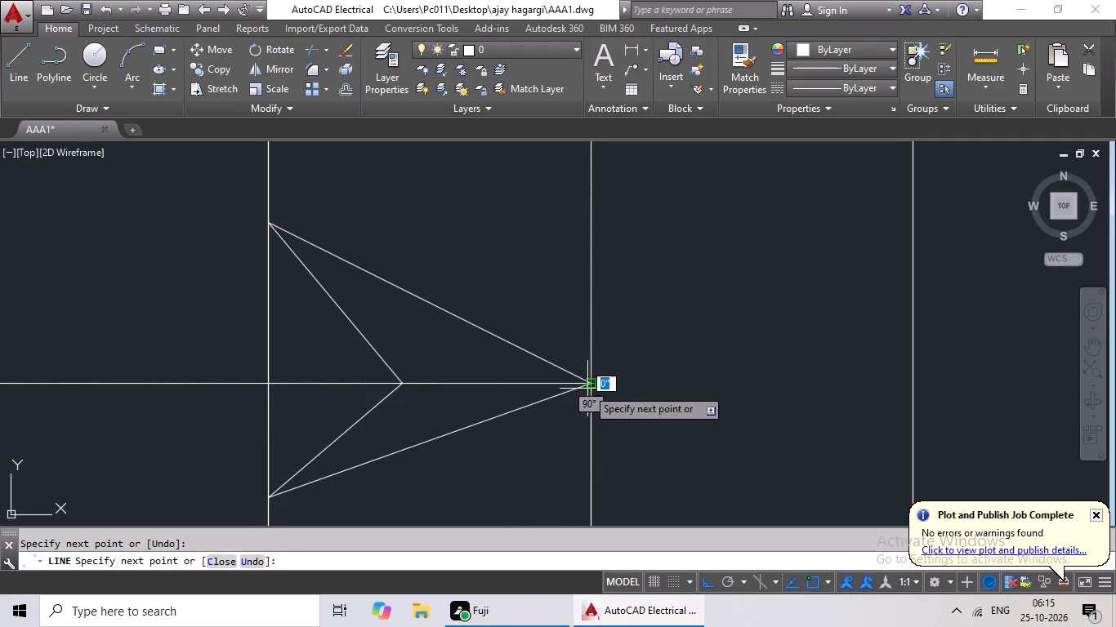
pyautogui.press('Escape')
# Draw a matching notched arrowhead one tread deep at the direction line's end in the upper flight, pointing right.
pyautogui.scroll(-4, 726, 377)
pyautogui.moveTo(729, 351); pyautogui.dragTo(516, 436, button='middle')
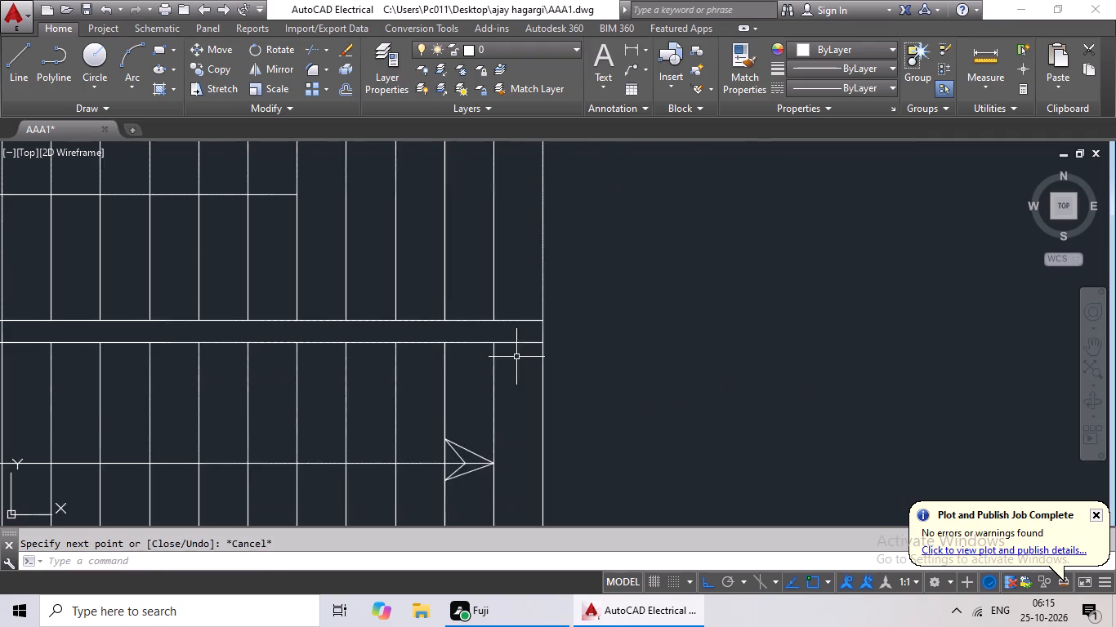
pyautogui.scroll(-1, 516, 354)
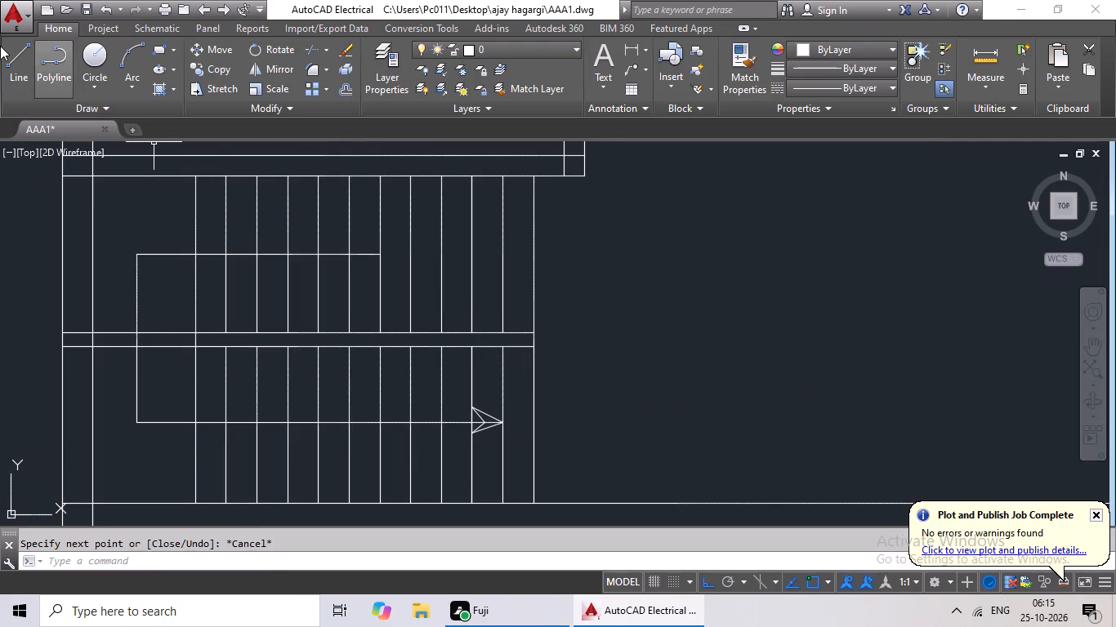
pyautogui.click(10, 51)
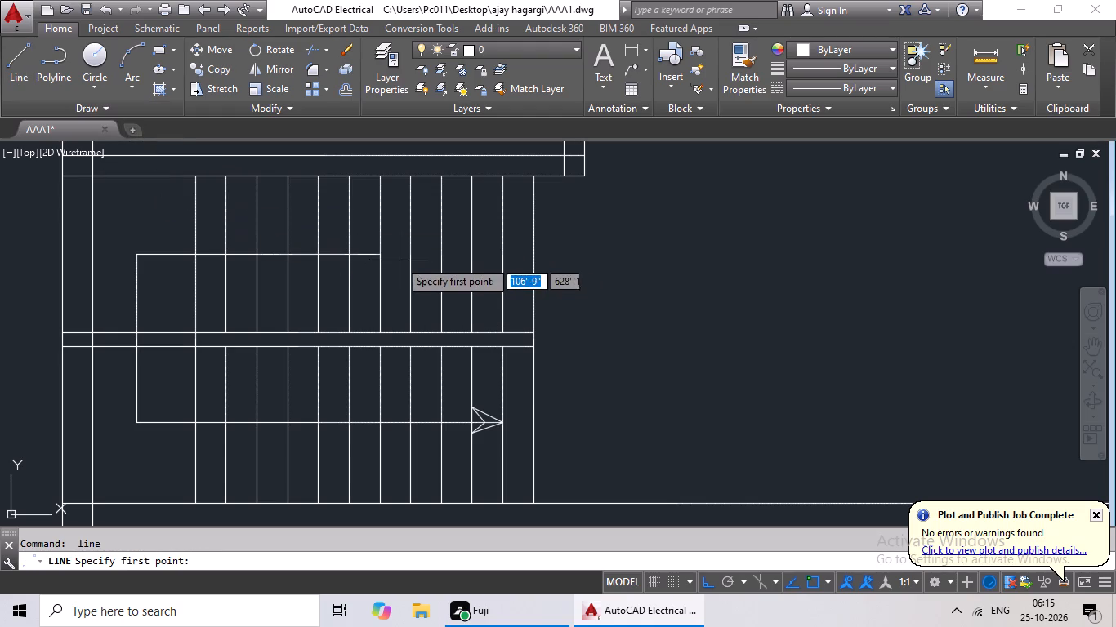
pyautogui.scroll(2, 387, 250)
pyautogui.moveTo(357, 284); pyautogui.dragTo(358, 345, button='middle')
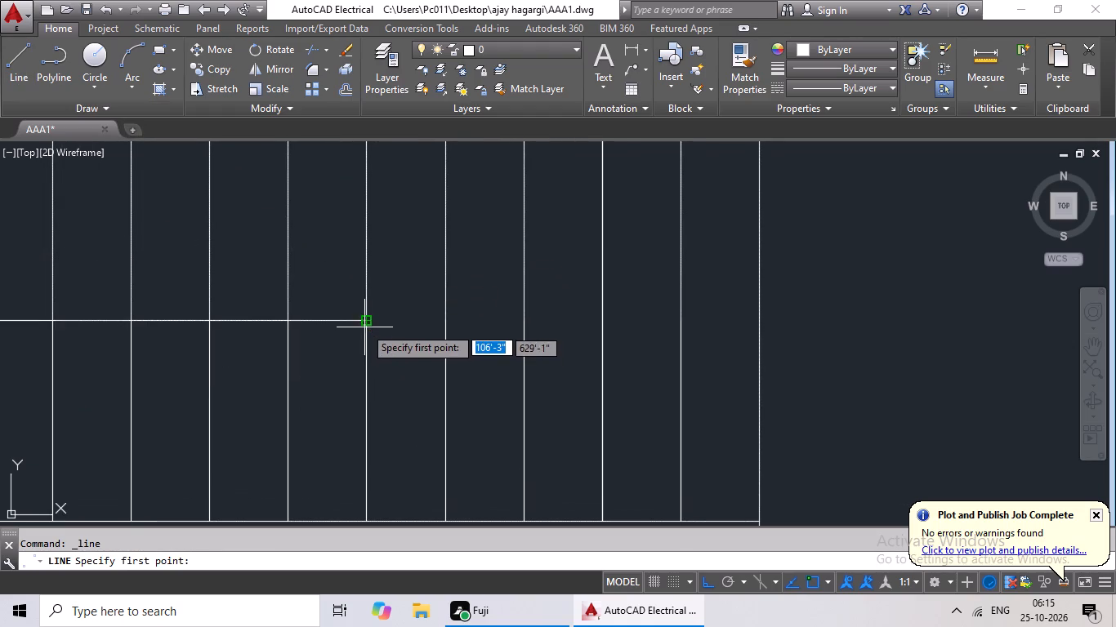
pyautogui.click(367, 320)
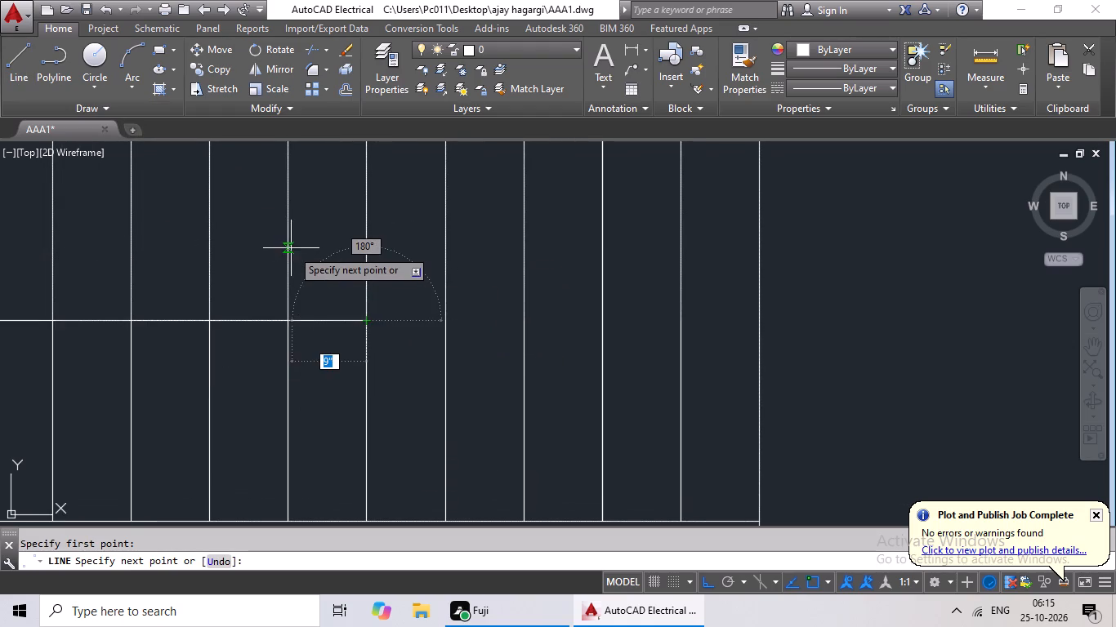
pyautogui.click(289, 246)
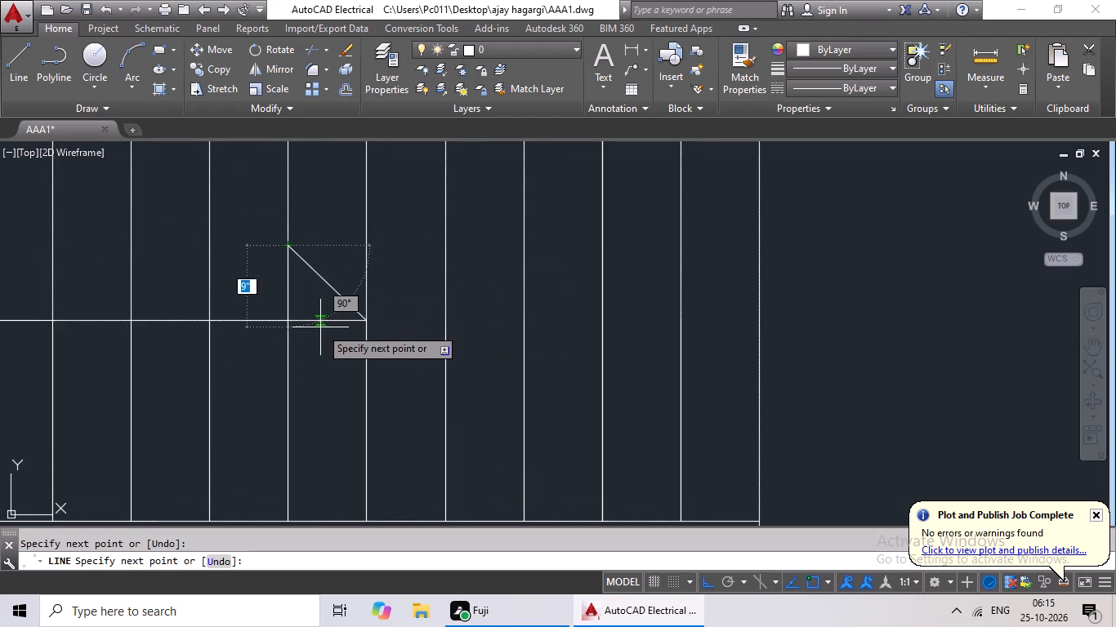
pyautogui.click(320, 320)
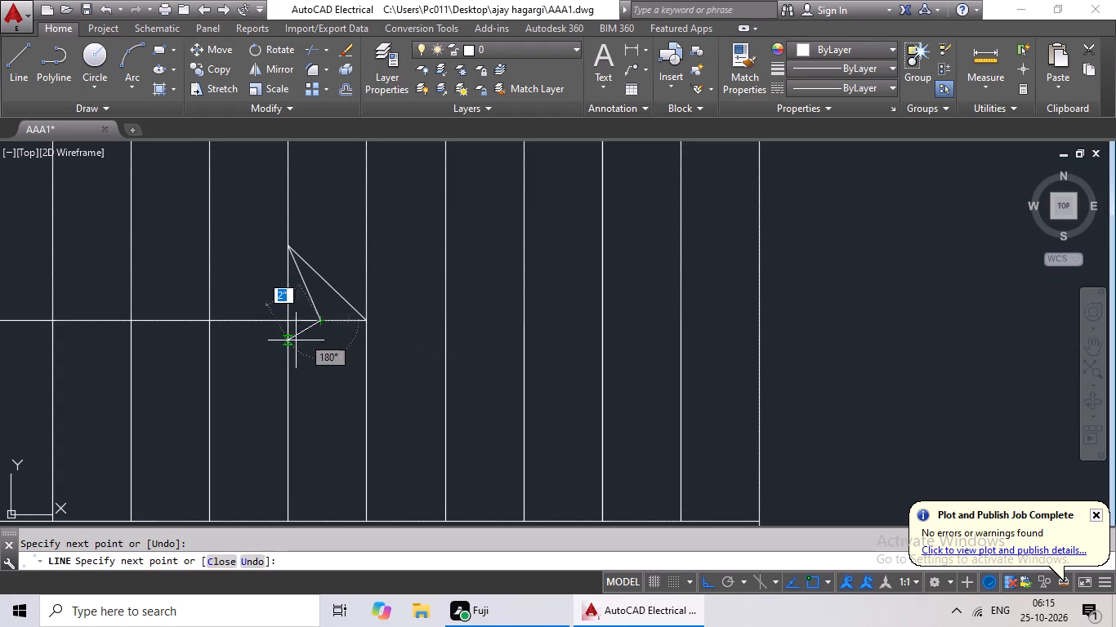
pyautogui.click(287, 369)
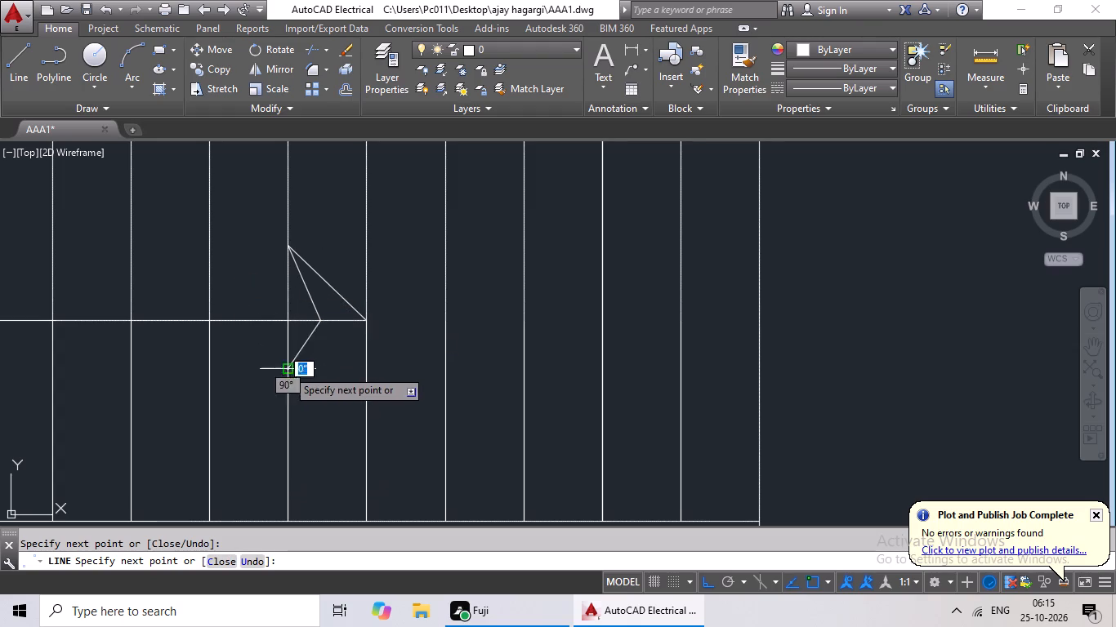
pyautogui.click(365, 320)
pyautogui.press('Escape')
pyautogui.scroll(-3, 441, 330)
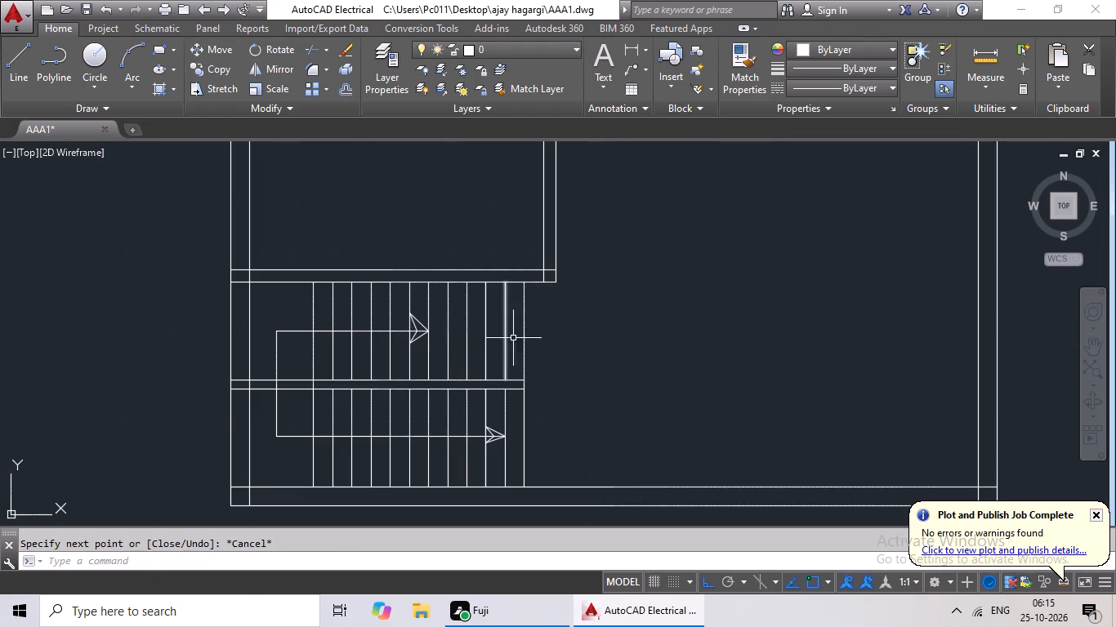
# Trim the overlapping inner wall lines at the lower-right corner of the 9" outer walls.
pyautogui.moveTo(634, 346); pyautogui.dragTo(569, 344, button='middle')
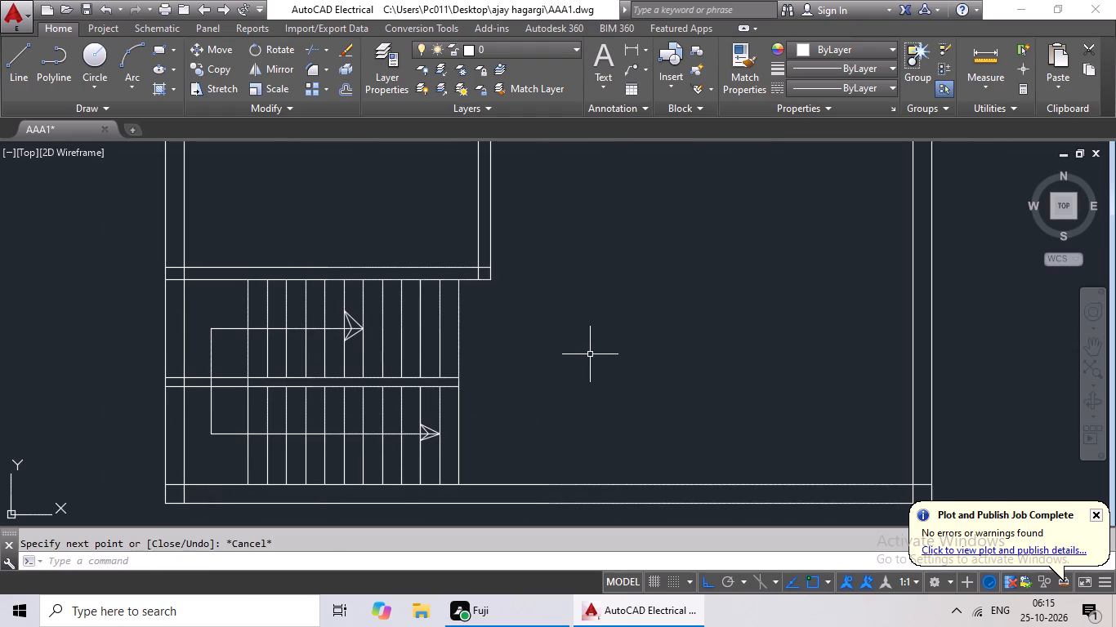
pyautogui.moveTo(590, 348); pyautogui.dragTo(537, 349, button='middle')
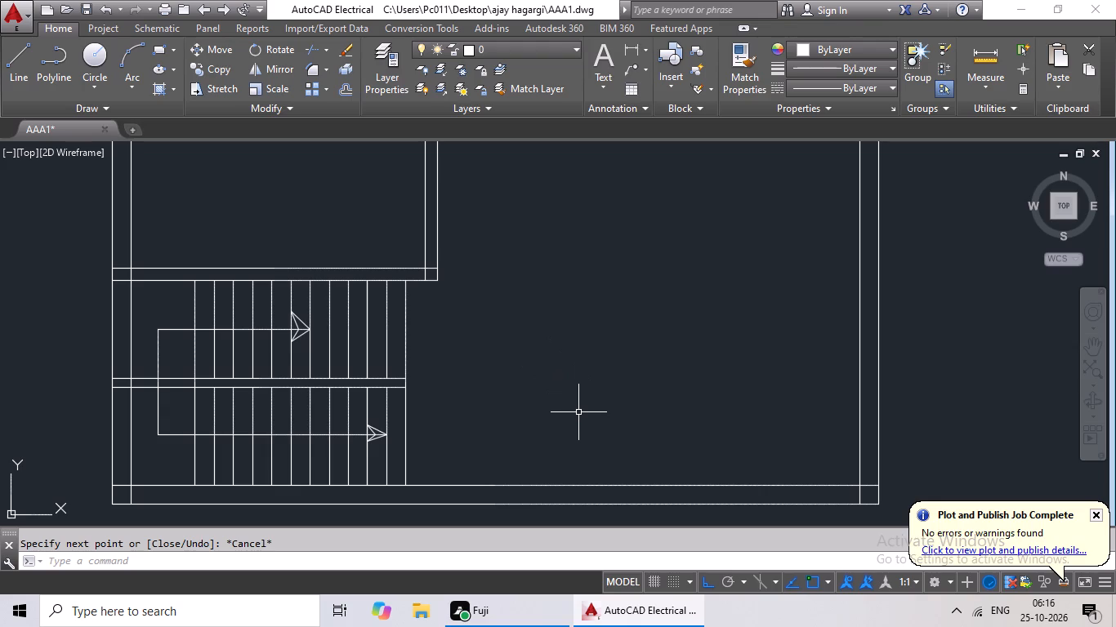
pyautogui.moveTo(562, 384); pyautogui.dragTo(515, 463, button='middle')
pyautogui.scroll(-1, 536, 405)
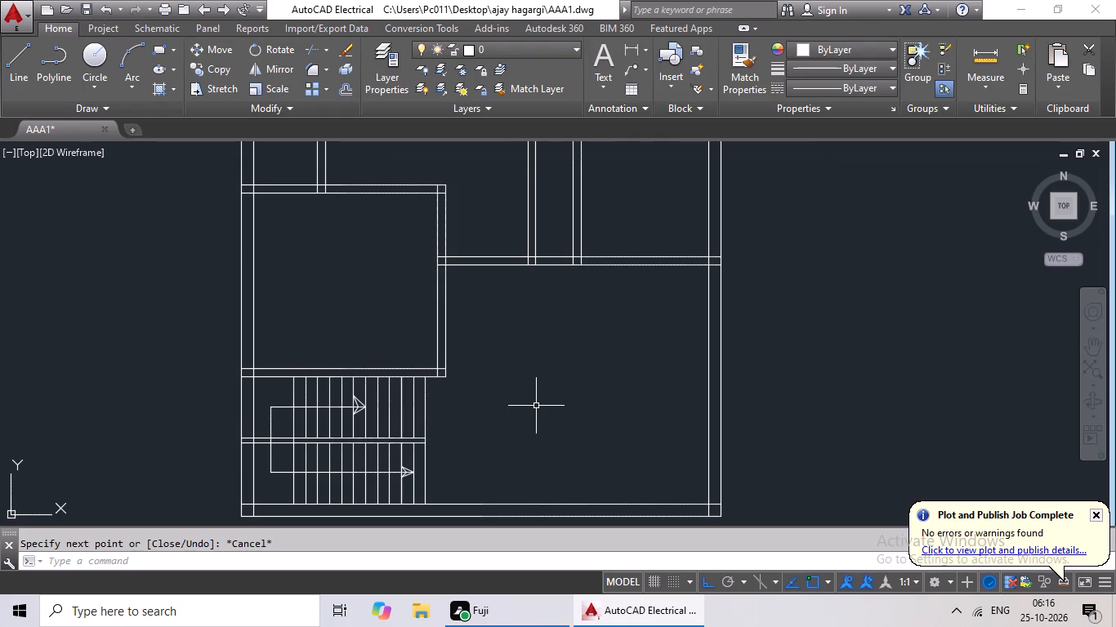
pyautogui.press('Escape')
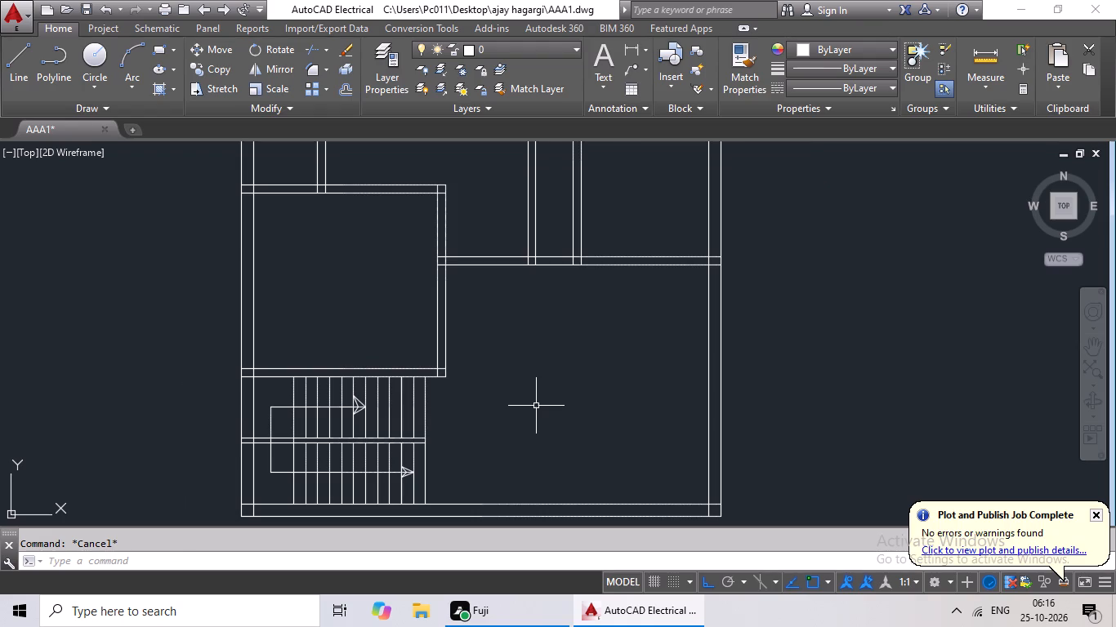
pyautogui.press('Escape')
pyautogui.write('tr')
pyautogui.press('space')
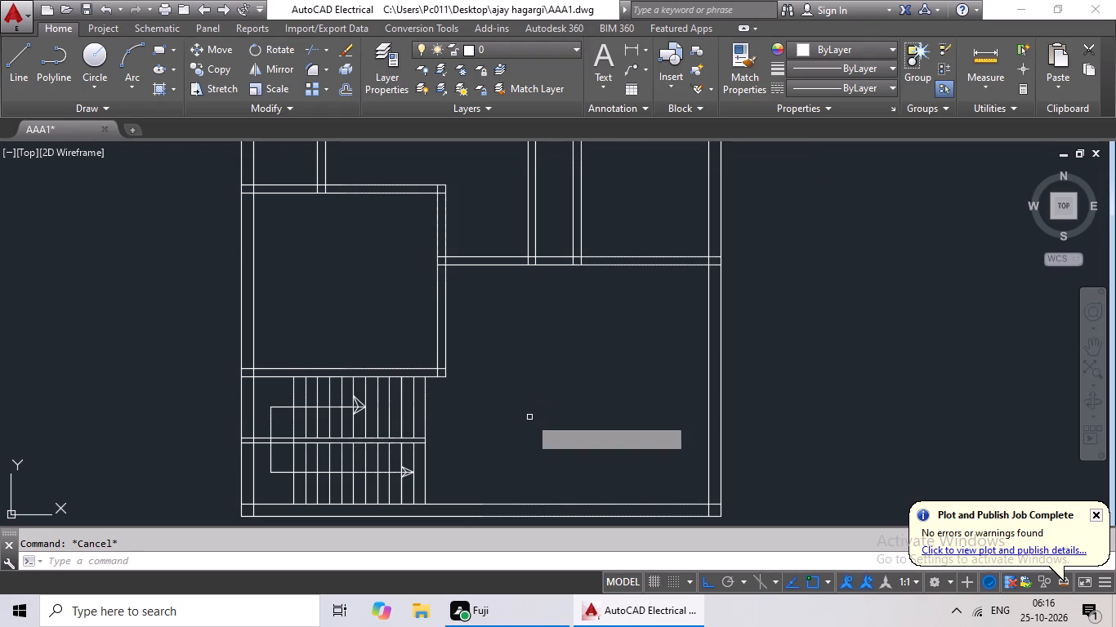
pyautogui.press('space')
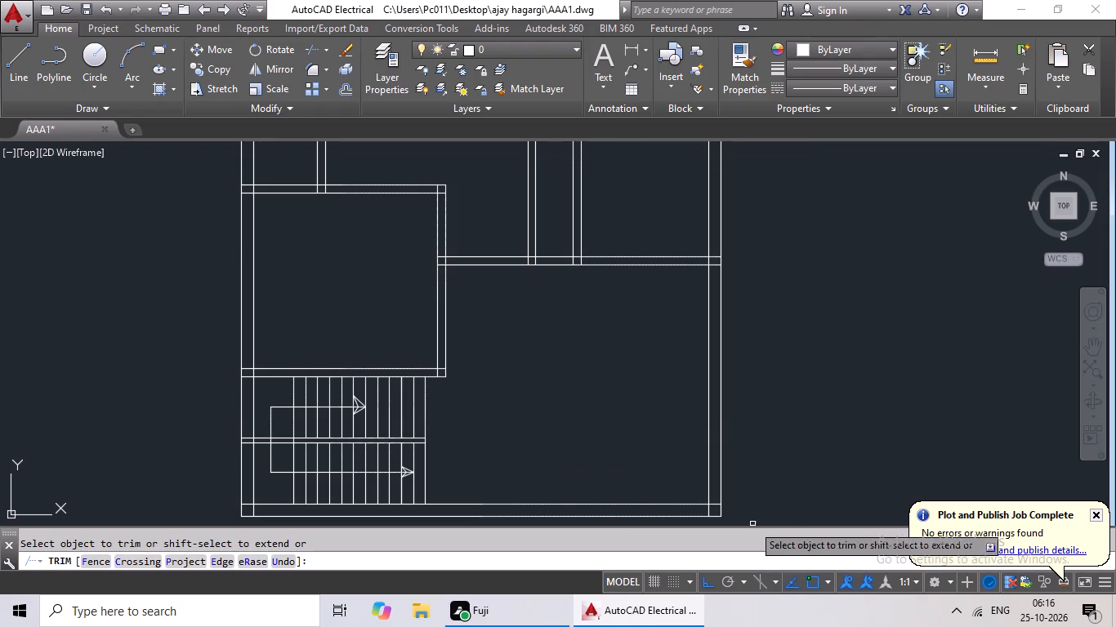
pyautogui.moveTo(748, 447); pyautogui.dragTo(729, 346, button='middle')
pyautogui.scroll(4, 694, 405)
pyautogui.moveTo(713, 384); pyautogui.dragTo(658, 447)
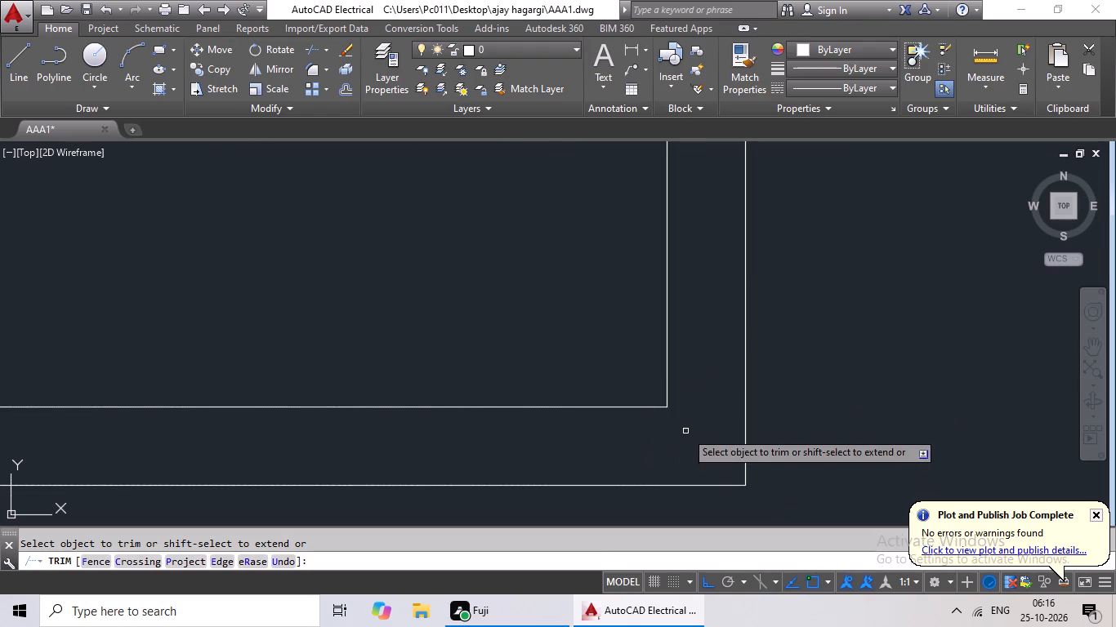
# Trim the overlapping inner wall lines at the lower-left corner of the outer walls, beside the stairs.
pyautogui.scroll(-4, 686, 428)
pyautogui.moveTo(559, 434); pyautogui.dragTo(744, 433, button='middle')
pyautogui.scroll(4, 422, 425)
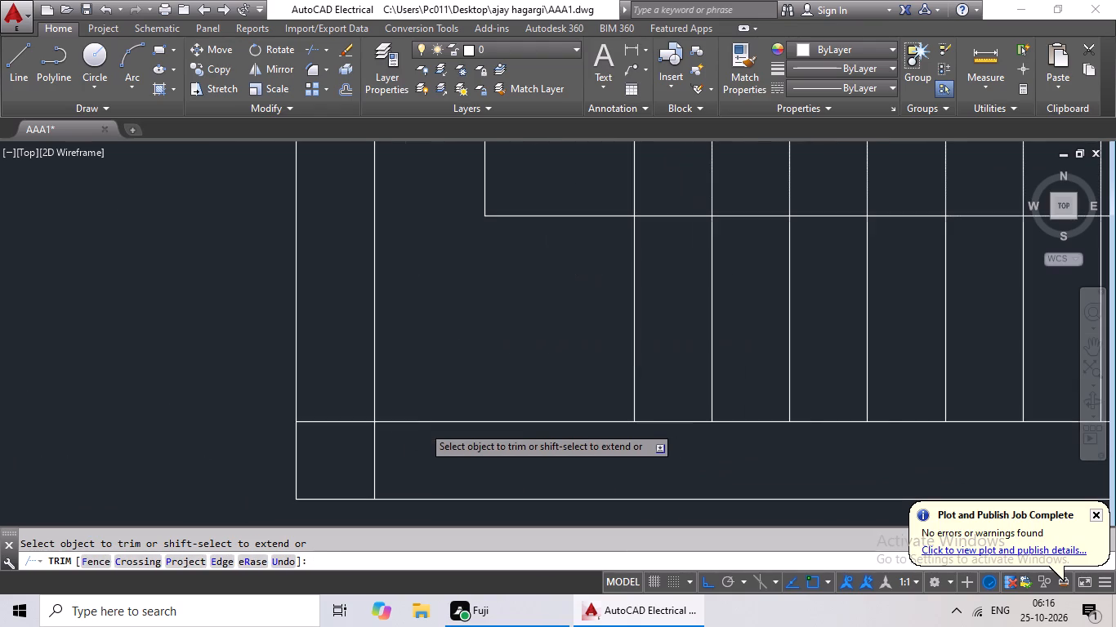
pyautogui.scroll(2, 439, 434)
pyautogui.moveTo(447, 434); pyautogui.dragTo(188, 495)
pyautogui.moveTo(191, 492); pyautogui.dragTo(194, 483)
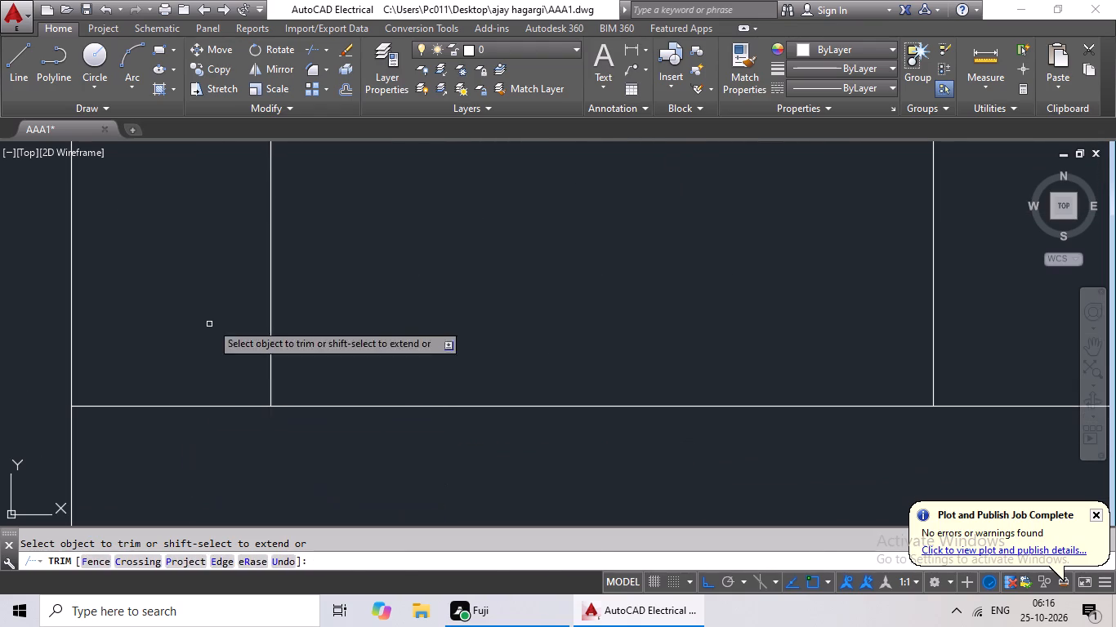
pyautogui.moveTo(220, 309); pyautogui.dragTo(177, 496)
pyautogui.click(180, 487)
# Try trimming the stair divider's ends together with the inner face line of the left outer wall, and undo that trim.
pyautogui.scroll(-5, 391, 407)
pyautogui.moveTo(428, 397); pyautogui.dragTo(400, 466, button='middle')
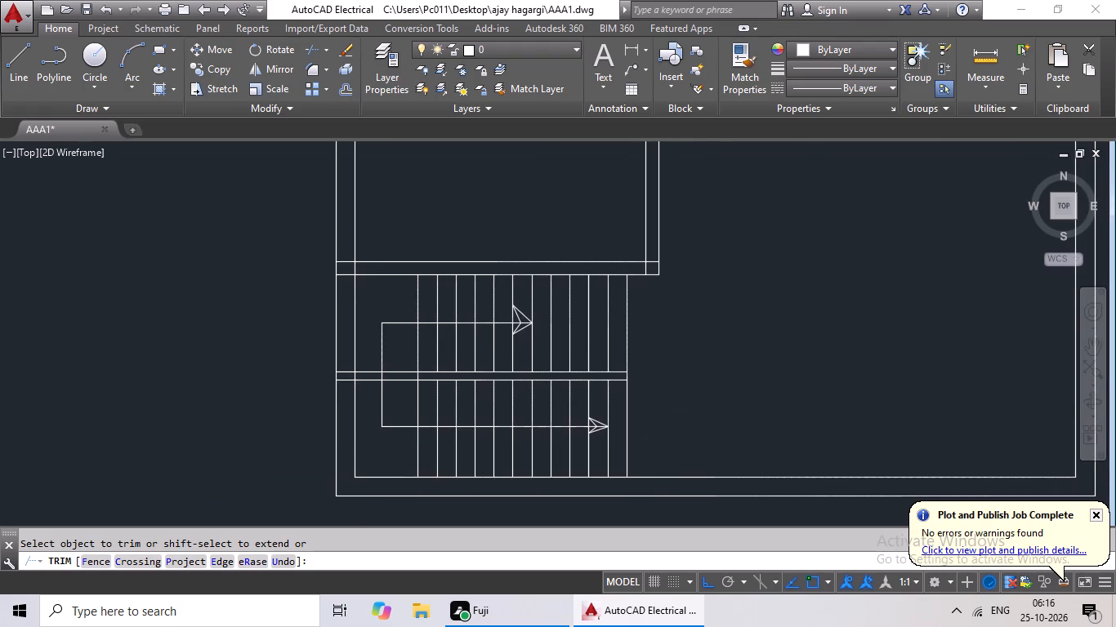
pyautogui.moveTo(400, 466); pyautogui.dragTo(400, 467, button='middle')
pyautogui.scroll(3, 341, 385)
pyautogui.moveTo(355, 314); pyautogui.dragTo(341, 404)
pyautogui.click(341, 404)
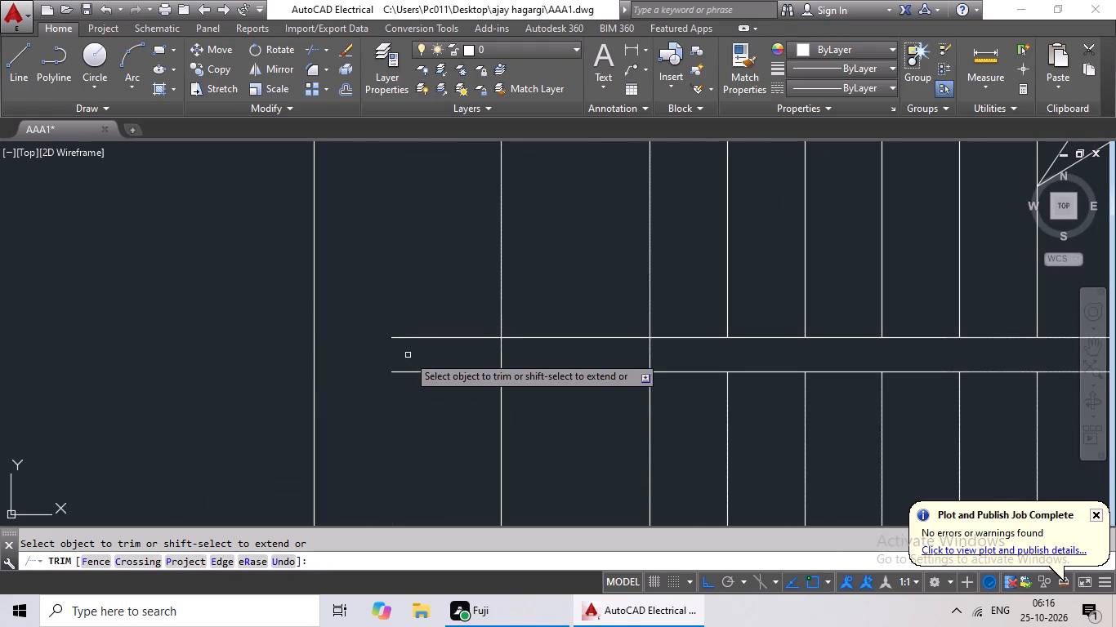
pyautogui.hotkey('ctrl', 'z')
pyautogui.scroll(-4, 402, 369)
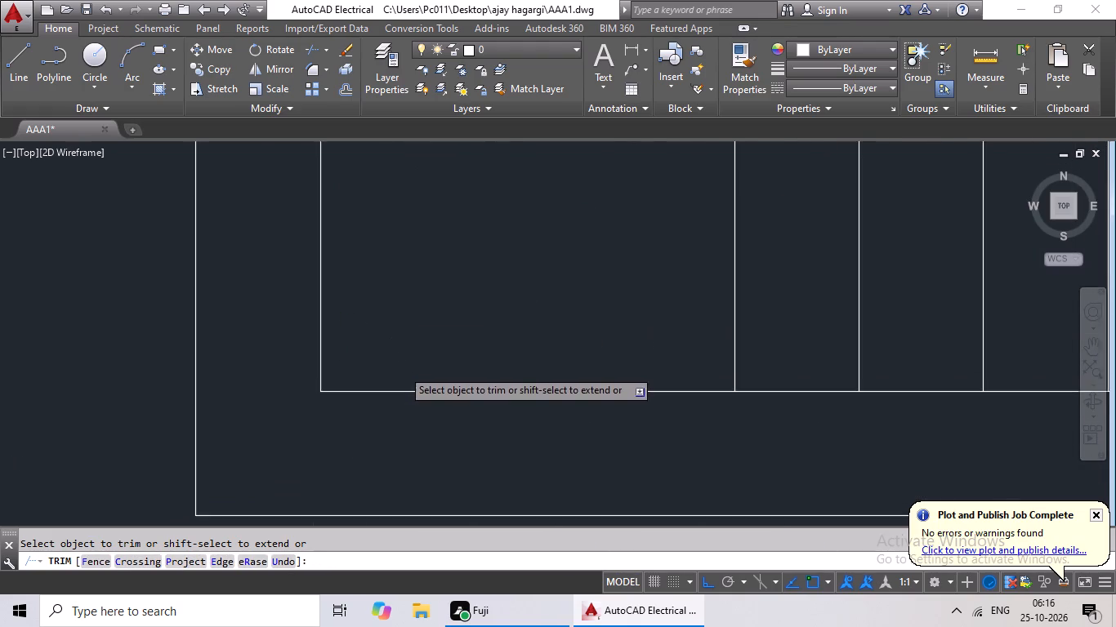
# Trim the stair divider's two line ends that run into the left outer wall back to its inner face.
pyautogui.moveTo(434, 374); pyautogui.dragTo(435, 497, button='middle')
pyautogui.scroll(2, 373, 334)
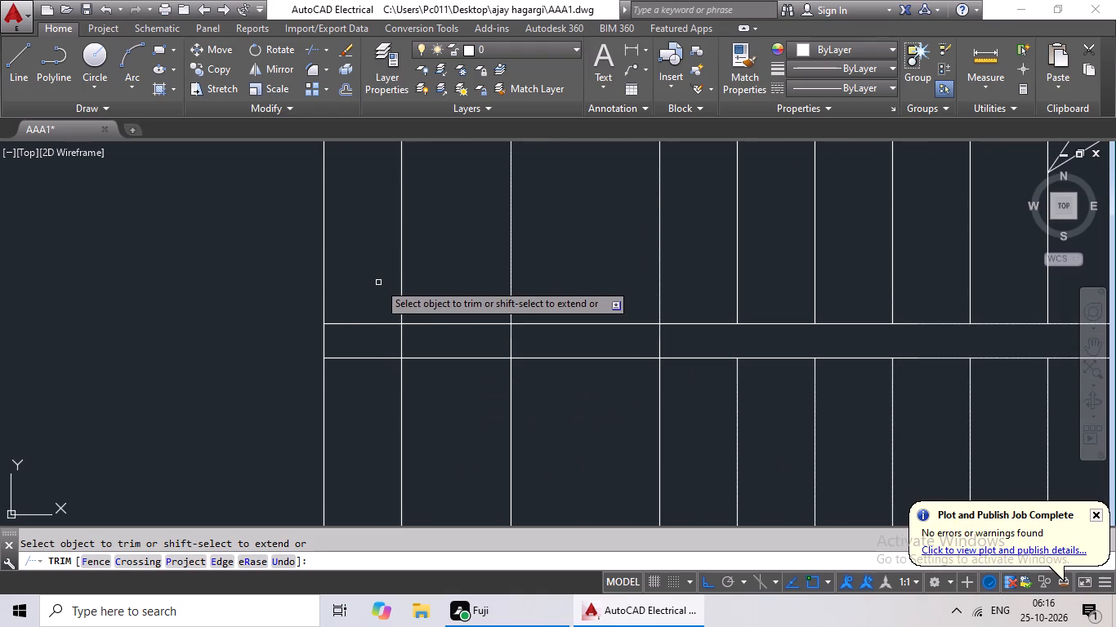
pyautogui.scroll(3, 374, 305)
pyautogui.moveTo(378, 308); pyautogui.dragTo(355, 429)
pyautogui.moveTo(357, 420); pyautogui.dragTo(361, 414, button='middle')
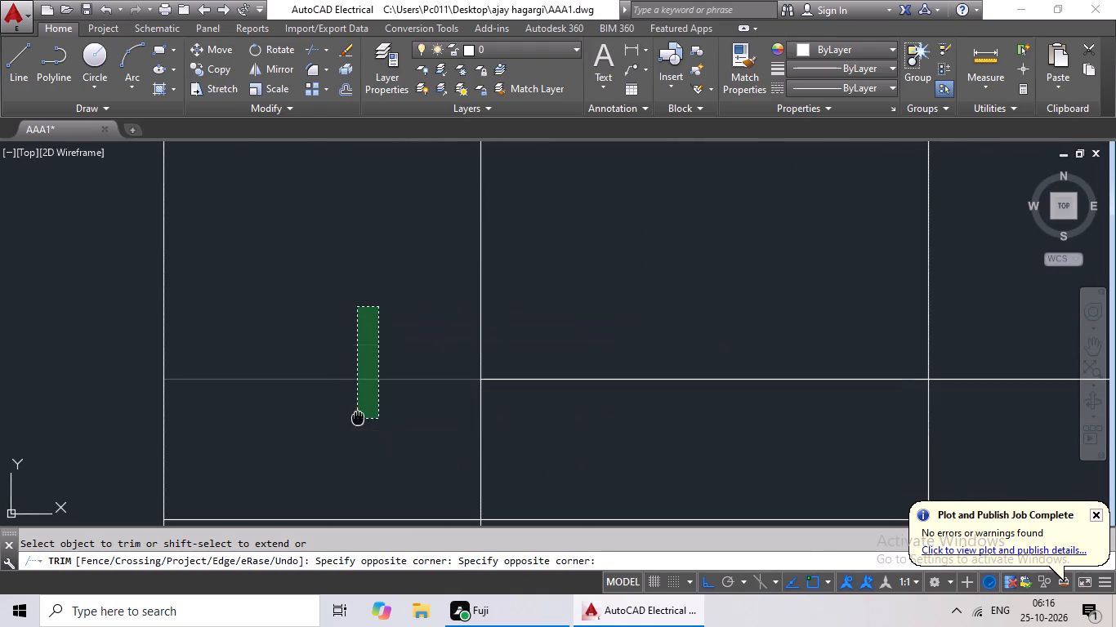
pyautogui.moveTo(361, 414); pyautogui.dragTo(393, 345, button='middle')
pyautogui.click(344, 456)
pyautogui.scroll(-4, 431, 411)
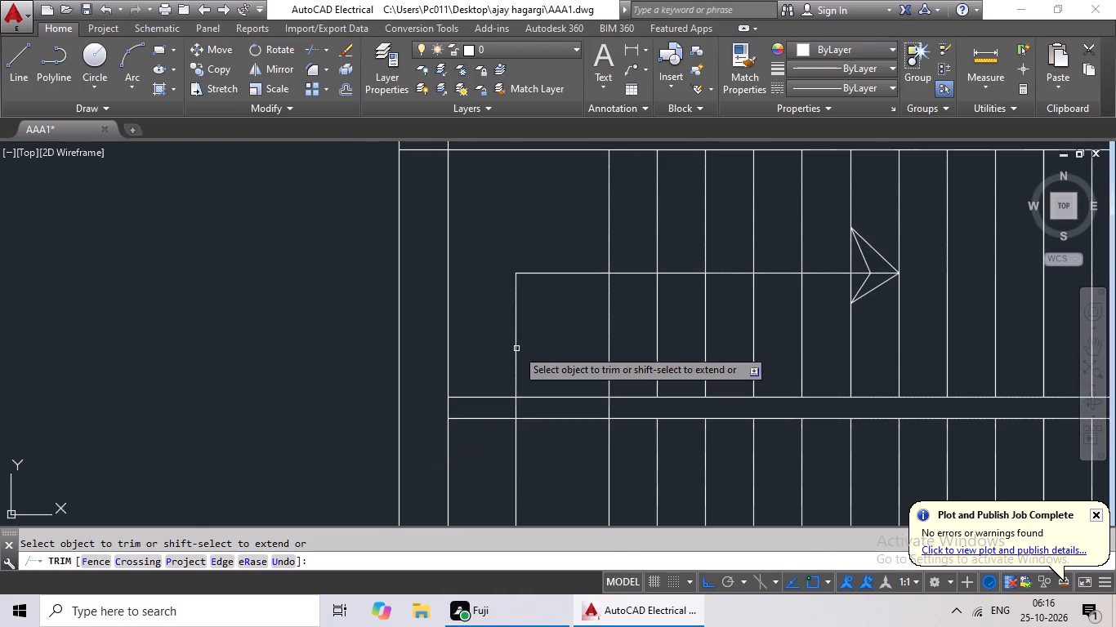
# Where the wall above the stairs meets the left outer wall, trim the inner face line across the junction and the lower line's stub.
pyautogui.moveTo(480, 326); pyautogui.dragTo(439, 486, button='middle')
pyautogui.scroll(3, 422, 305)
pyautogui.moveTo(424, 272); pyautogui.dragTo(319, 299)
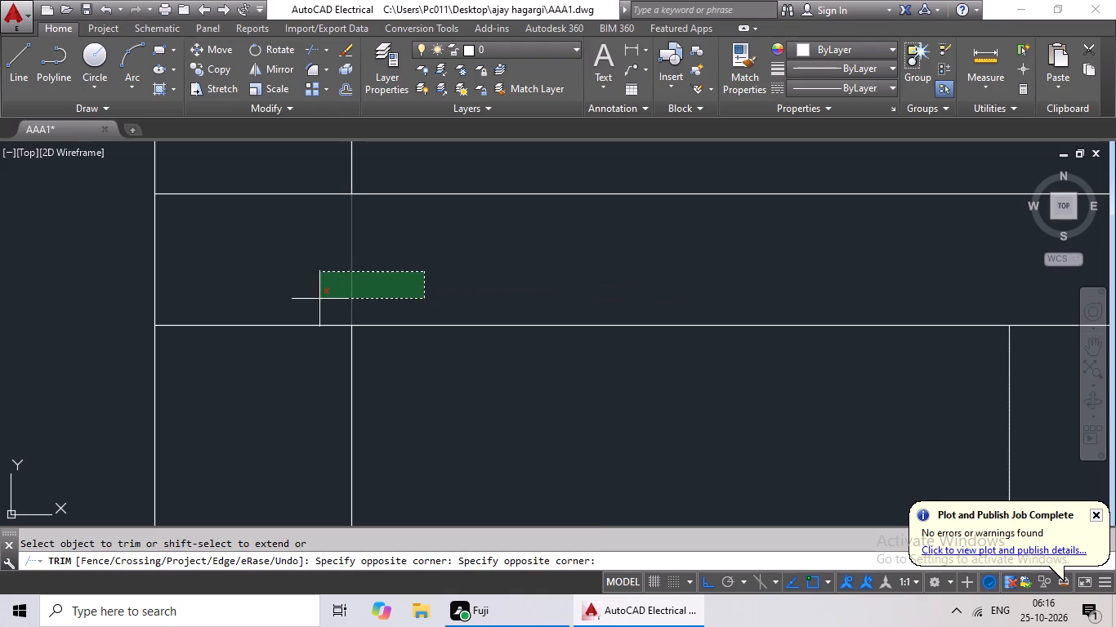
pyautogui.moveTo(319, 299); pyautogui.dragTo(307, 302)
pyautogui.click(306, 302)
pyautogui.moveTo(303, 271); pyautogui.dragTo(268, 379)
pyautogui.click(268, 376)
pyautogui.scroll(-3, 484, 403)
# Trim the crossing inner lines at the lower-right corner of the room above the stairs.
pyautogui.moveTo(552, 428); pyautogui.dragTo(173, 376, button='middle')
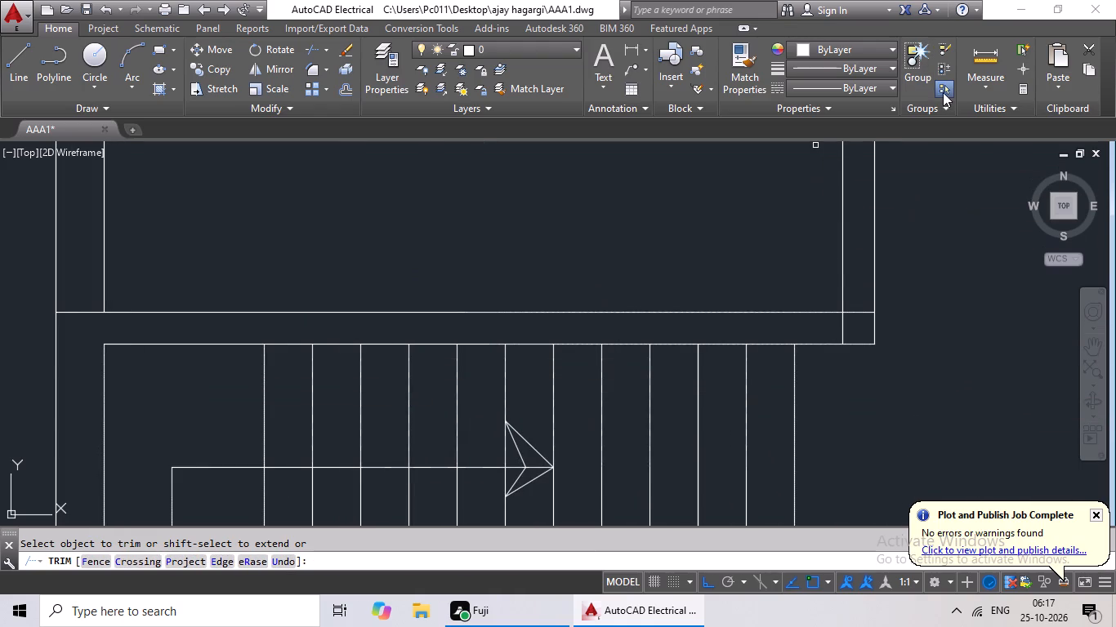
pyautogui.scroll(4, 846, 313)
pyautogui.moveTo(886, 259); pyautogui.dragTo(856, 383)
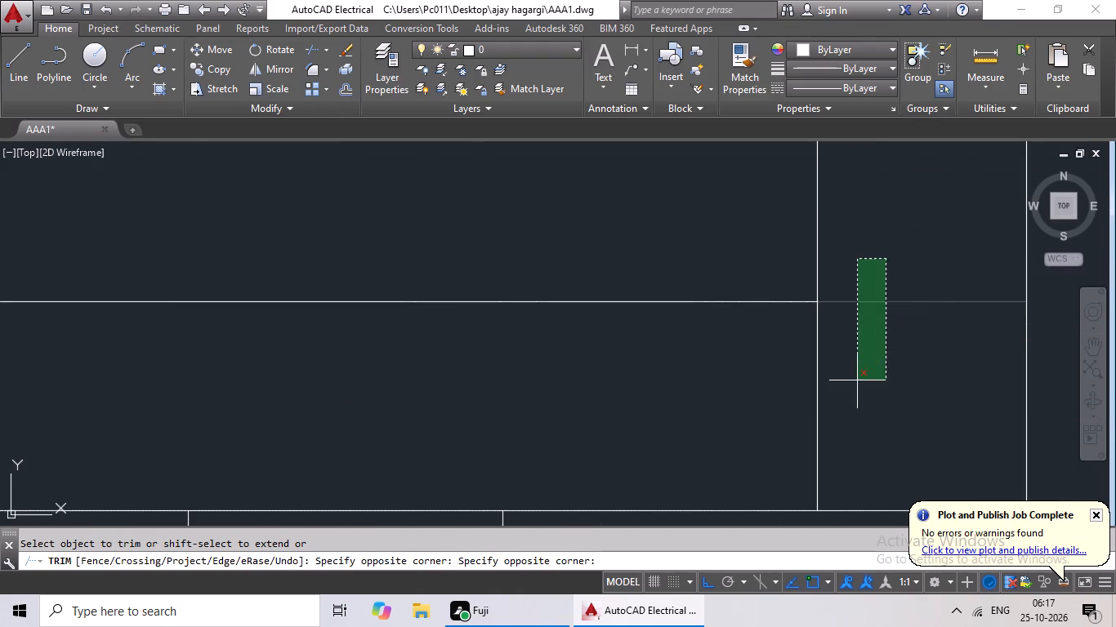
pyautogui.moveTo(856, 383); pyautogui.dragTo(855, 385)
pyautogui.click(854, 375)
pyautogui.moveTo(882, 355); pyautogui.dragTo(741, 429)
pyautogui.moveTo(742, 418); pyautogui.dragTo(752, 416)
pyautogui.scroll(-4, 821, 389)
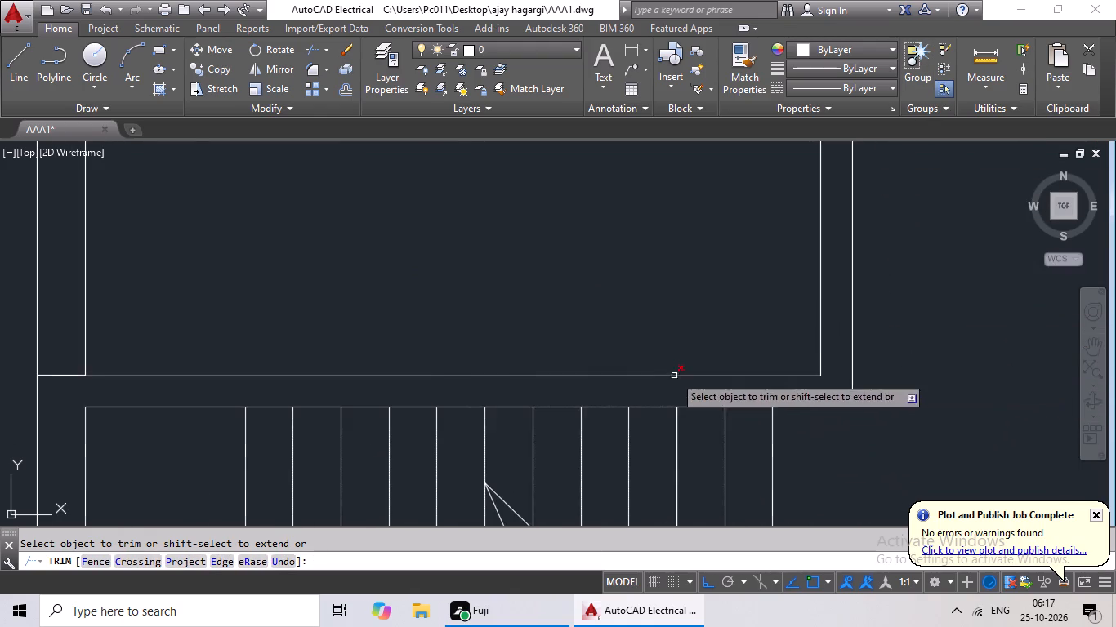
# Trim the remaining upper-line stub of the wall above the stairs inside the left outer wall.
pyautogui.moveTo(627, 355); pyautogui.dragTo(985, 414, button='middle')
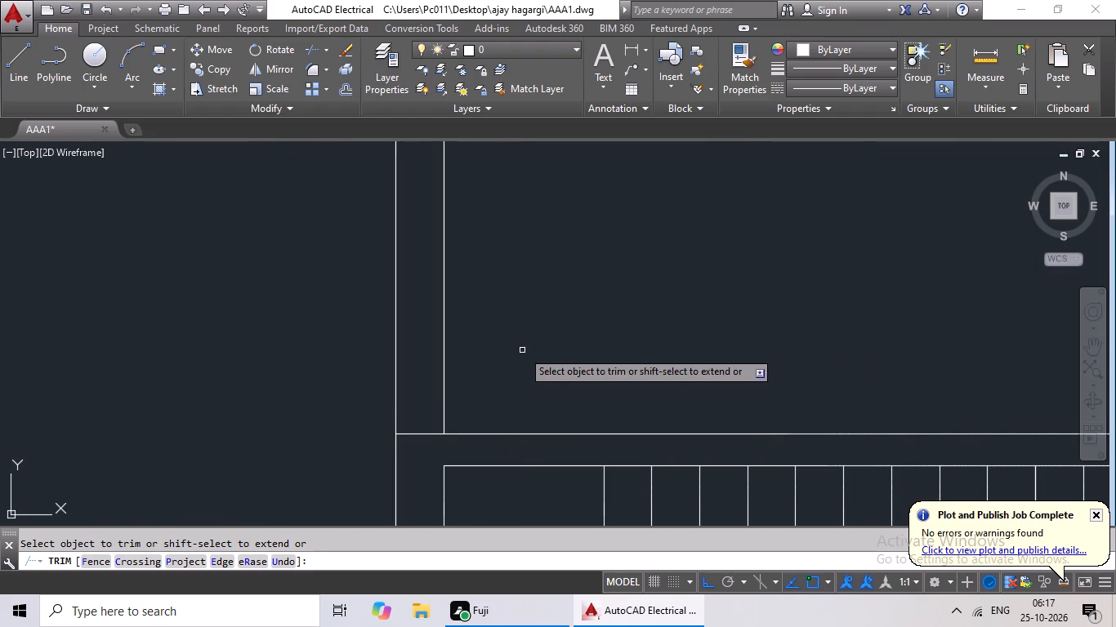
pyautogui.scroll(-1, 523, 337)
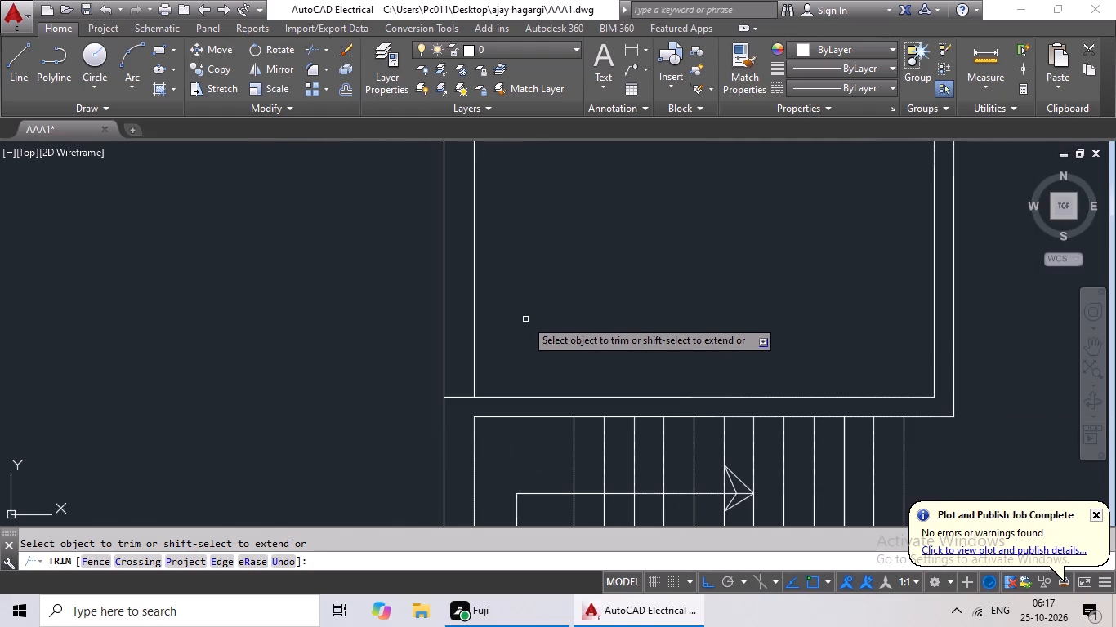
pyautogui.click(459, 398)
pyautogui.scroll(-3, 634, 346)
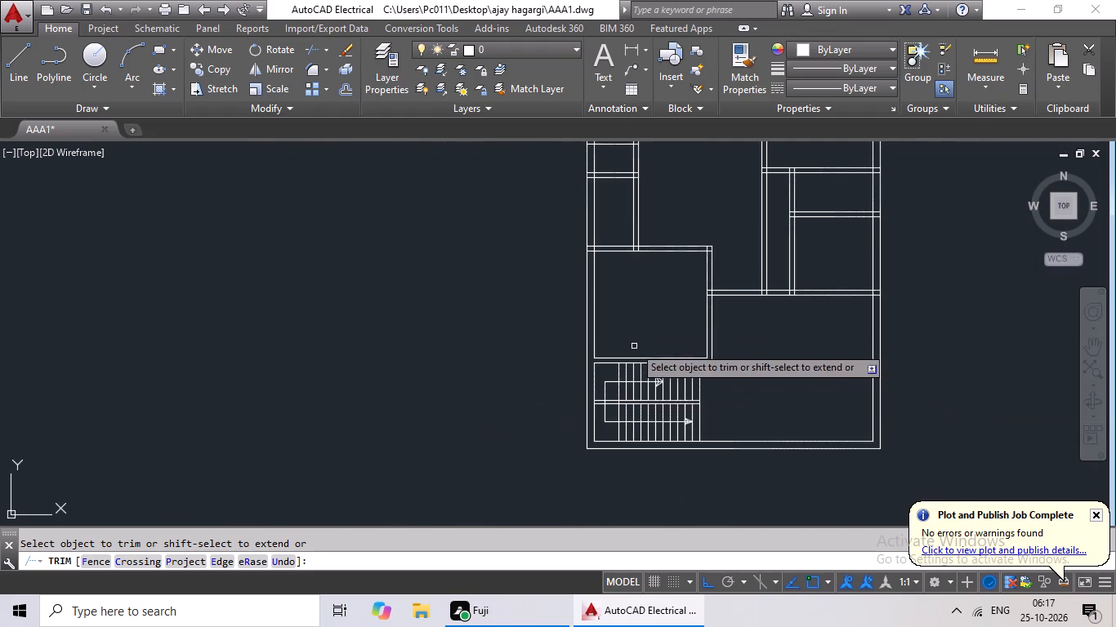
# Open the junction between the room's right wall and the horizontal partition by trimming the partition stubs and the wall face between them.
pyautogui.moveTo(657, 308); pyautogui.dragTo(522, 371, button='middle')
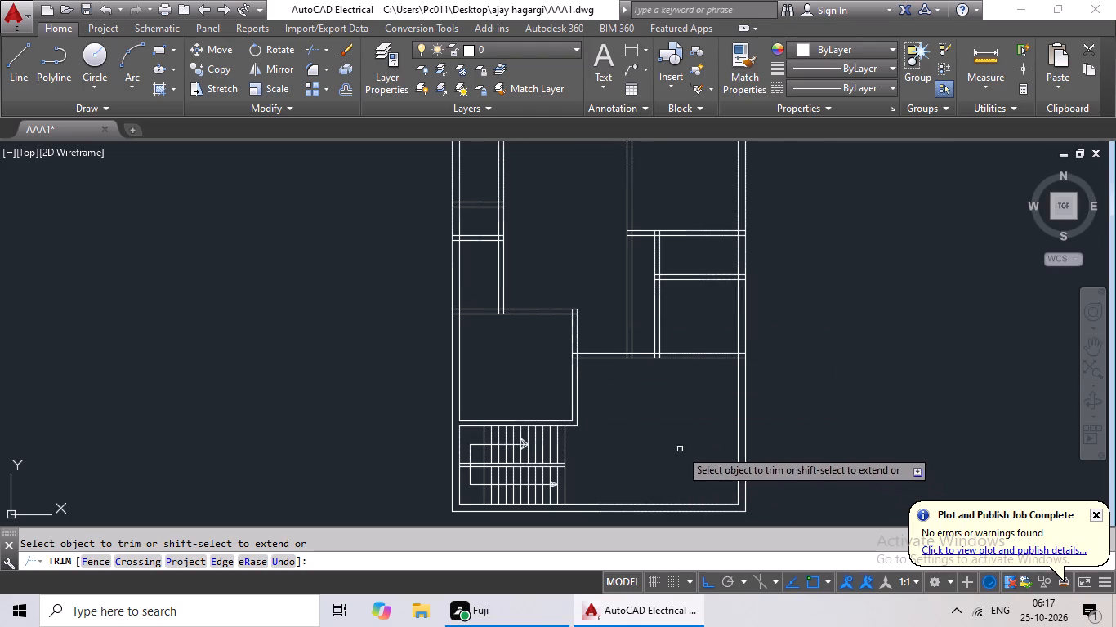
pyautogui.scroll(5, 573, 351)
pyautogui.moveTo(583, 353); pyautogui.dragTo(578, 421)
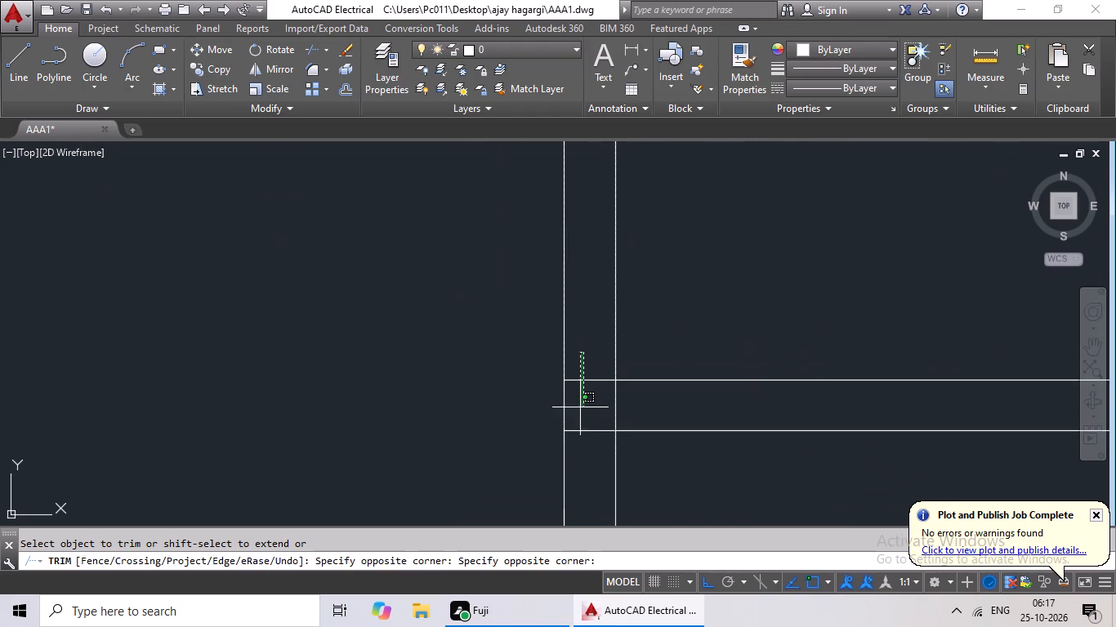
pyautogui.moveTo(578, 421); pyautogui.dragTo(574, 456)
pyautogui.click(574, 456)
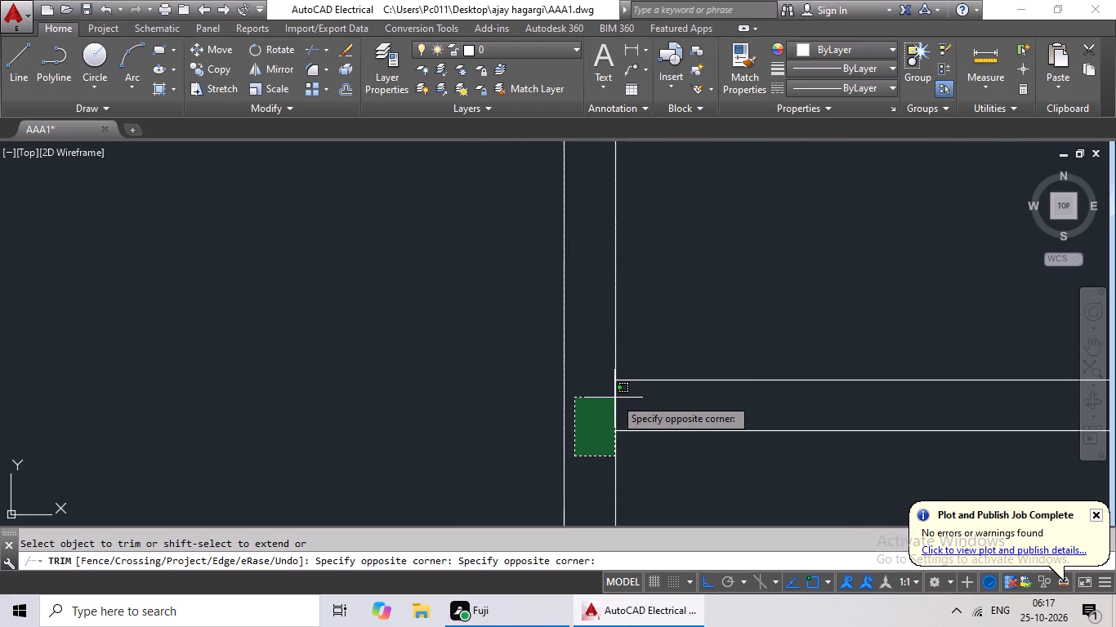
pyautogui.click(638, 398)
pyautogui.scroll(-4, 727, 394)
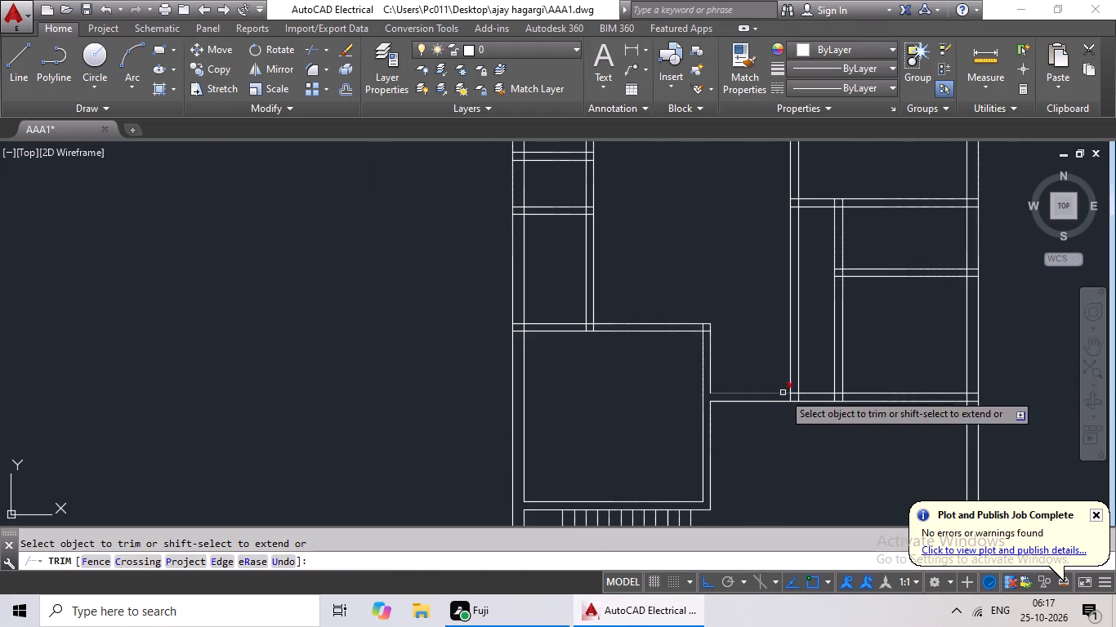
# Trim the crossing inner lines at the upper-right corner of the room above the stairs.
pyautogui.scroll(7, 705, 336)
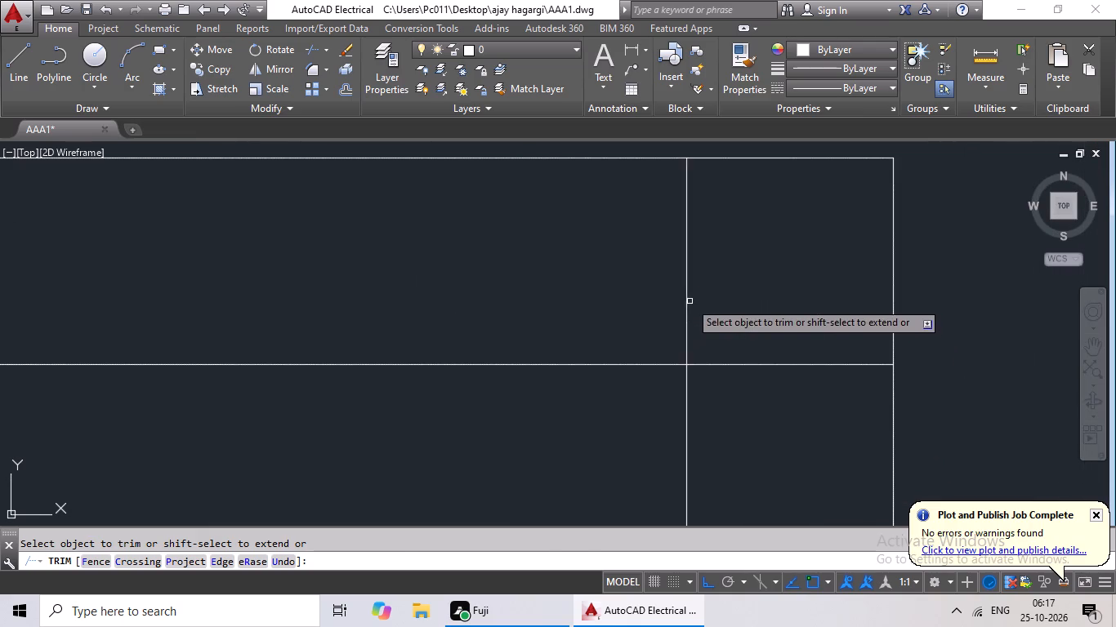
pyautogui.moveTo(684, 283); pyautogui.dragTo(766, 412)
pyautogui.scroll(-4, 774, 398)
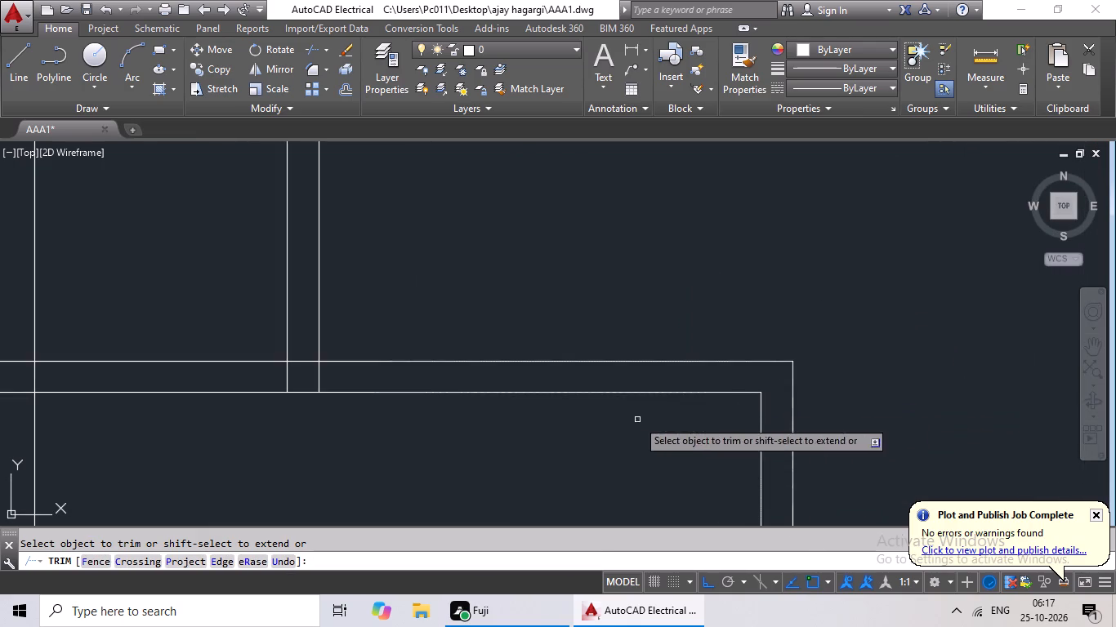
# Open the junction where the vertical partition meets the room's upper wall by trimming its line ends and the wall's upper line between them.
pyautogui.moveTo(619, 419); pyautogui.dragTo(808, 420, button='middle')
pyautogui.scroll(3, 453, 376)
pyautogui.moveTo(770, 375); pyautogui.dragTo(480, 429)
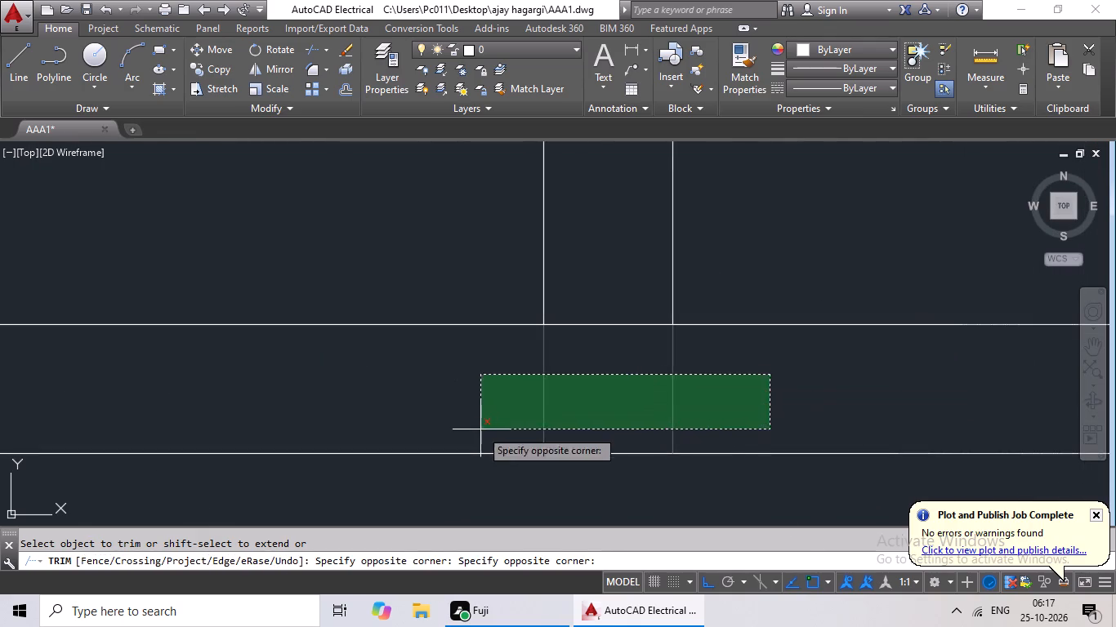
pyautogui.moveTo(485, 426); pyautogui.dragTo(517, 415)
pyautogui.moveTo(625, 295); pyautogui.dragTo(598, 374)
pyautogui.click(596, 369)
pyautogui.scroll(-4, 636, 365)
# Trim the room's upper wall stubs inside the left outer wall and the inner face line across that junction.
pyautogui.moveTo(533, 415); pyautogui.dragTo(548, 411, button='middle')
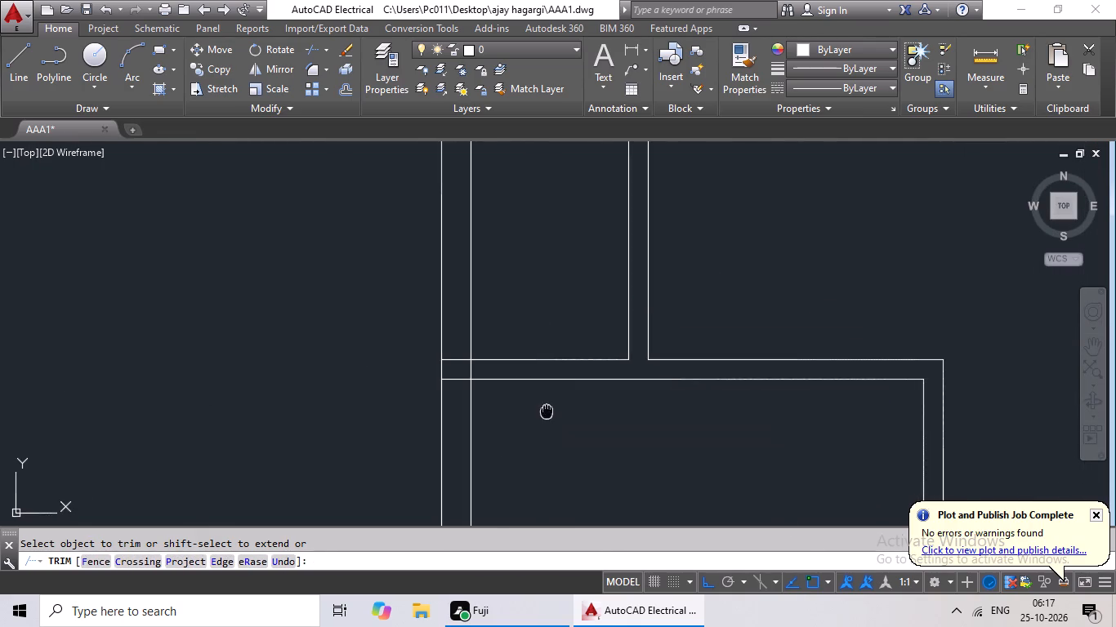
pyautogui.moveTo(548, 411); pyautogui.dragTo(563, 402, button='middle')
pyautogui.scroll(5, 486, 360)
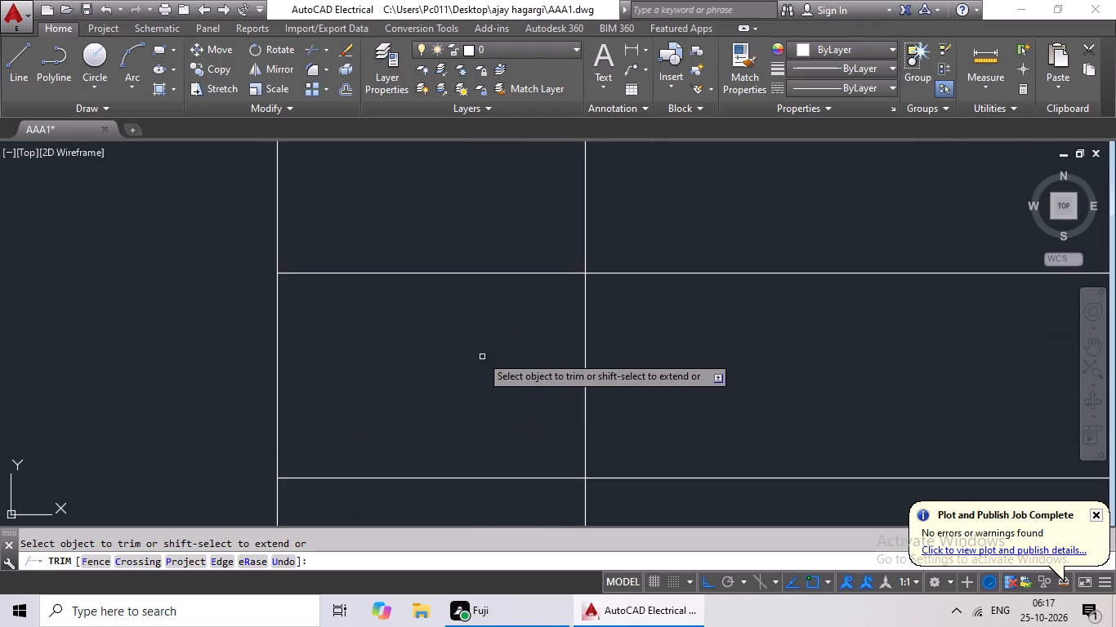
pyautogui.moveTo(509, 255); pyautogui.dragTo(446, 524)
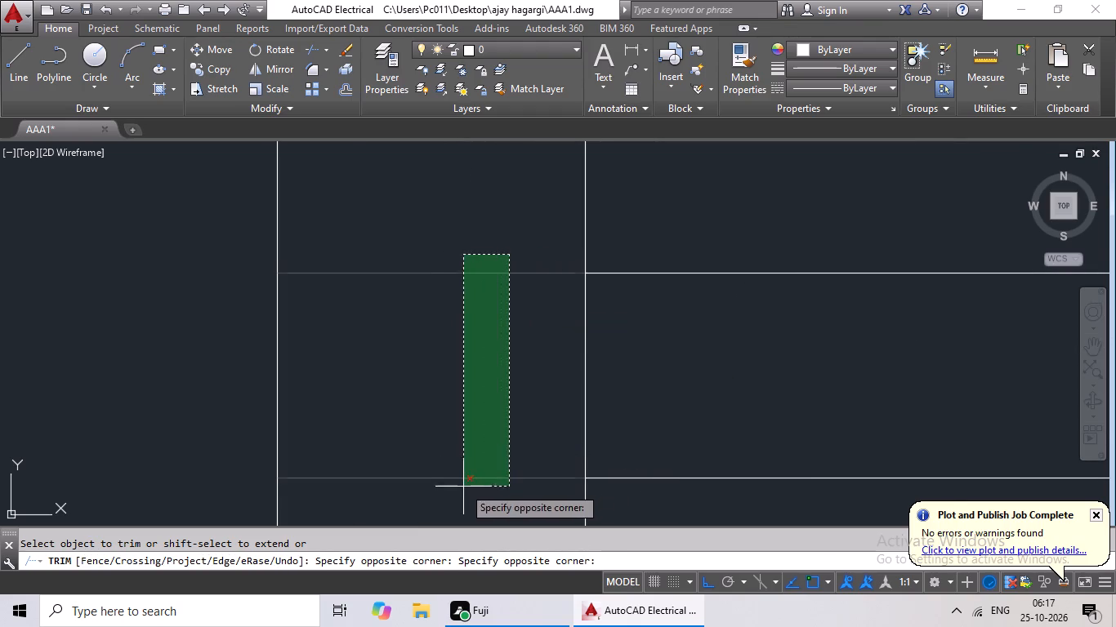
pyautogui.click(463, 487)
pyautogui.moveTo(703, 376); pyautogui.dragTo(517, 396)
pyautogui.moveTo(517, 396); pyautogui.dragTo(525, 398)
pyautogui.scroll(-5, 571, 396)
# At the next horizontal partition up, trim its two ends inside the vertical partition and that partition's left line across the junction.
pyautogui.moveTo(611, 422); pyautogui.dragTo(520, 547, button='middle')
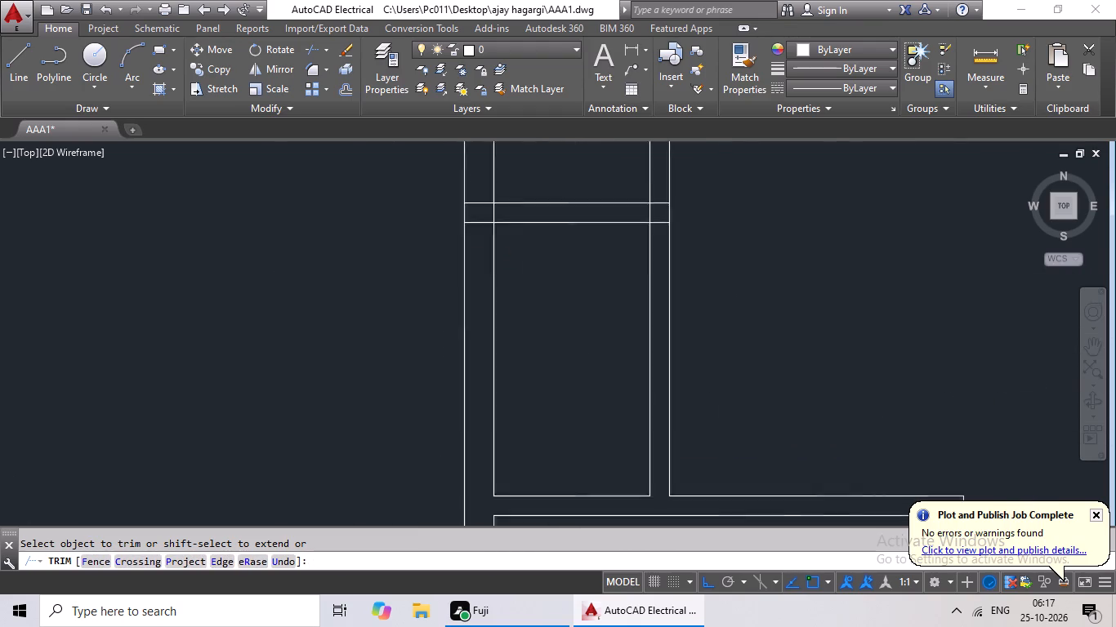
pyautogui.moveTo(520, 547); pyautogui.dragTo(502, 577, button='middle')
pyautogui.scroll(-1, 569, 454)
pyautogui.moveTo(569, 447); pyautogui.dragTo(504, 487, button='middle')
pyautogui.scroll(4, 546, 375)
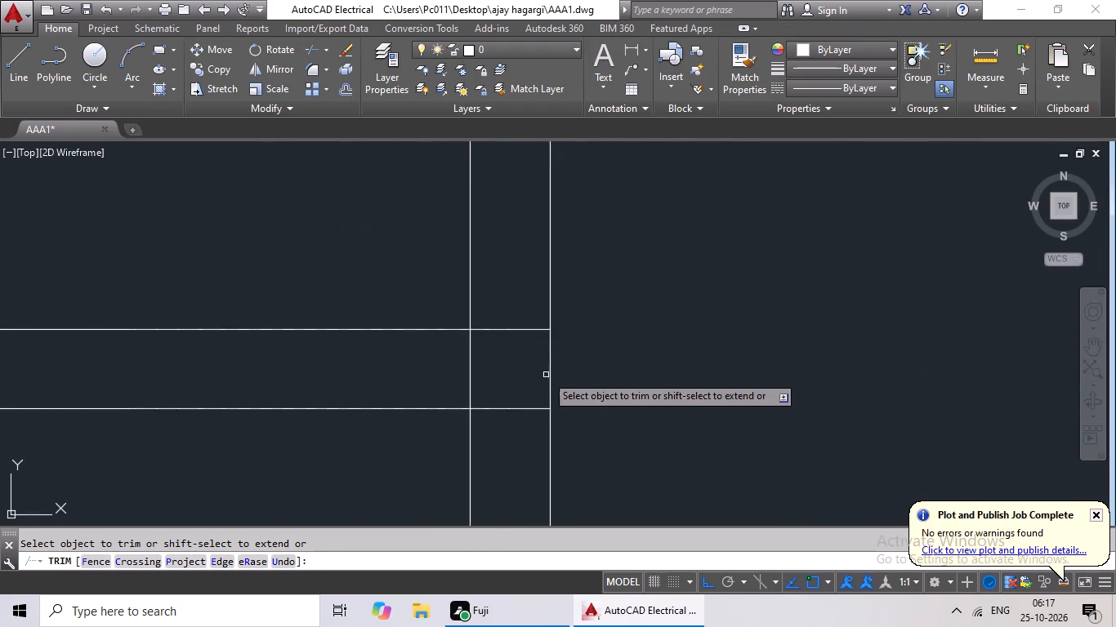
pyautogui.moveTo(526, 317); pyautogui.dragTo(517, 434)
pyautogui.moveTo(516, 434); pyautogui.dragTo(515, 425)
pyautogui.moveTo(507, 365); pyautogui.dragTo(453, 383)
pyautogui.click(453, 383)
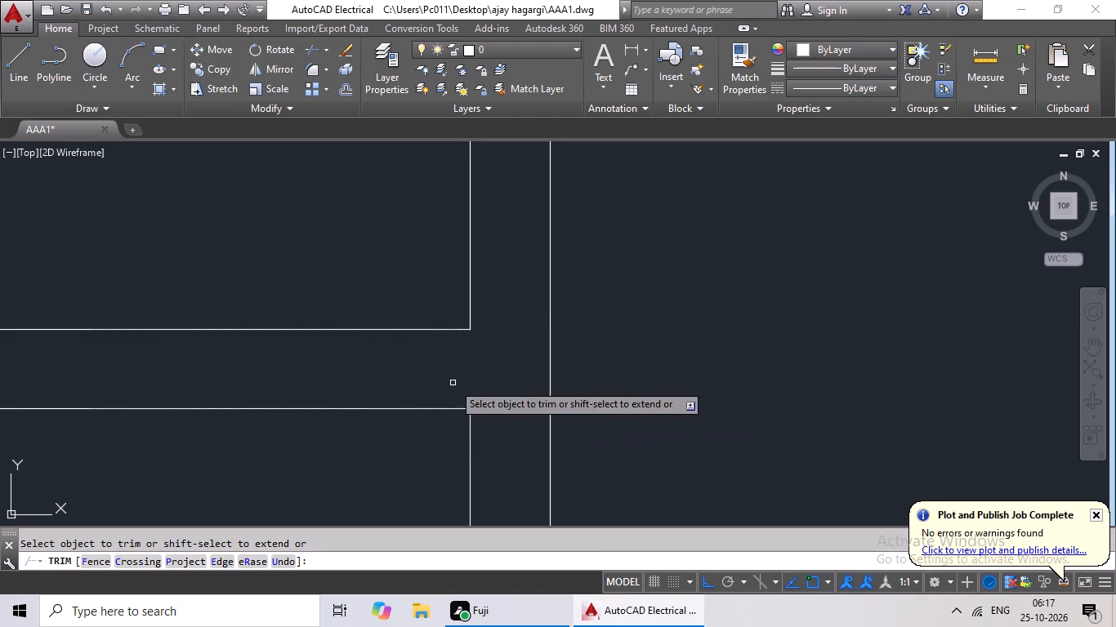
# Trim that same horizontal partition's two stubs inside the left outer wall and the wall's inner face line across the junction.
pyautogui.scroll(-2, 462, 393)
pyautogui.moveTo(297, 415); pyautogui.dragTo(458, 442, button='middle')
pyautogui.scroll(2, 363, 411)
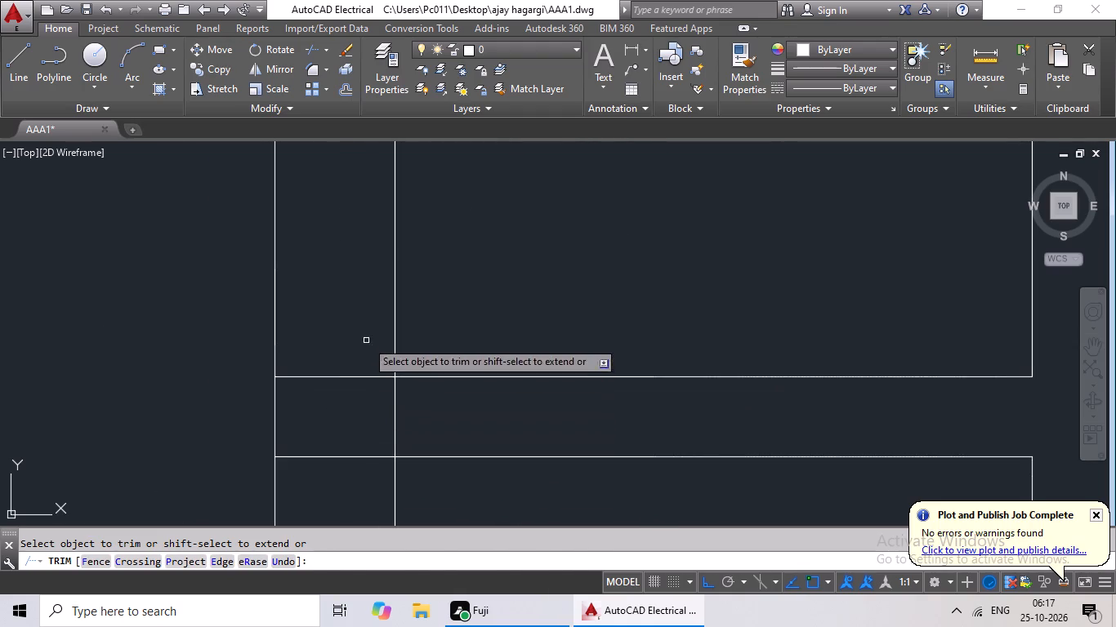
pyautogui.moveTo(366, 340); pyautogui.dragTo(333, 464)
pyautogui.moveTo(332, 468); pyautogui.dragTo(327, 478)
pyautogui.moveTo(472, 415); pyautogui.dragTo(360, 440)
pyautogui.click(359, 440)
# At the next horizontal partition up, trim its two ends inside the vertical partition and that partition's left line across the junction.
pyautogui.scroll(-4, 417, 434)
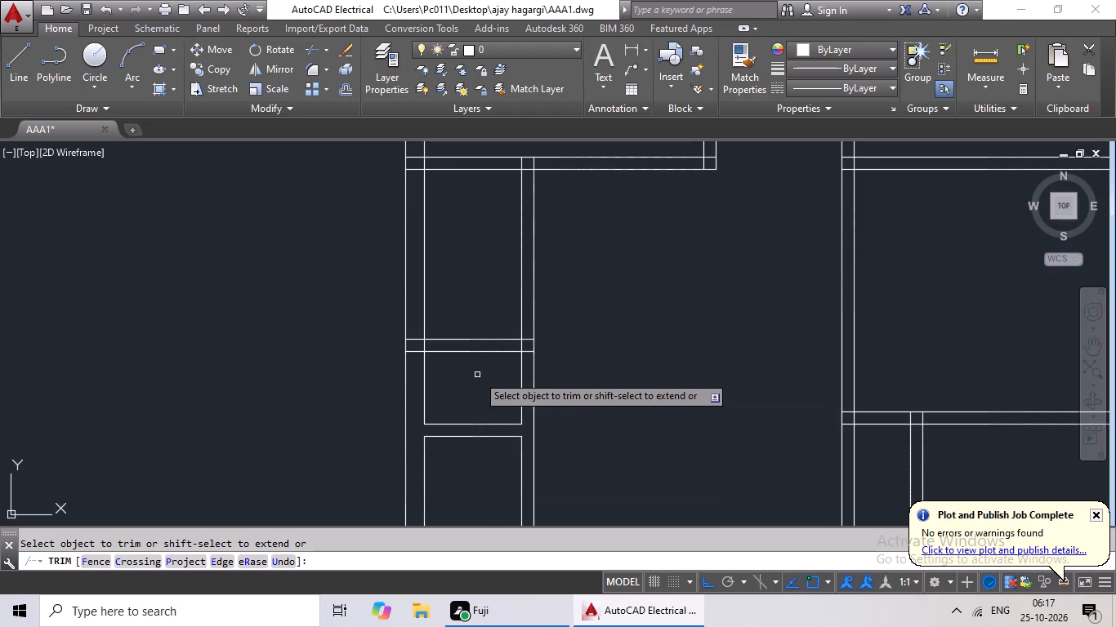
pyautogui.scroll(4, 490, 353)
pyautogui.moveTo(737, 260); pyautogui.dragTo(737, 311)
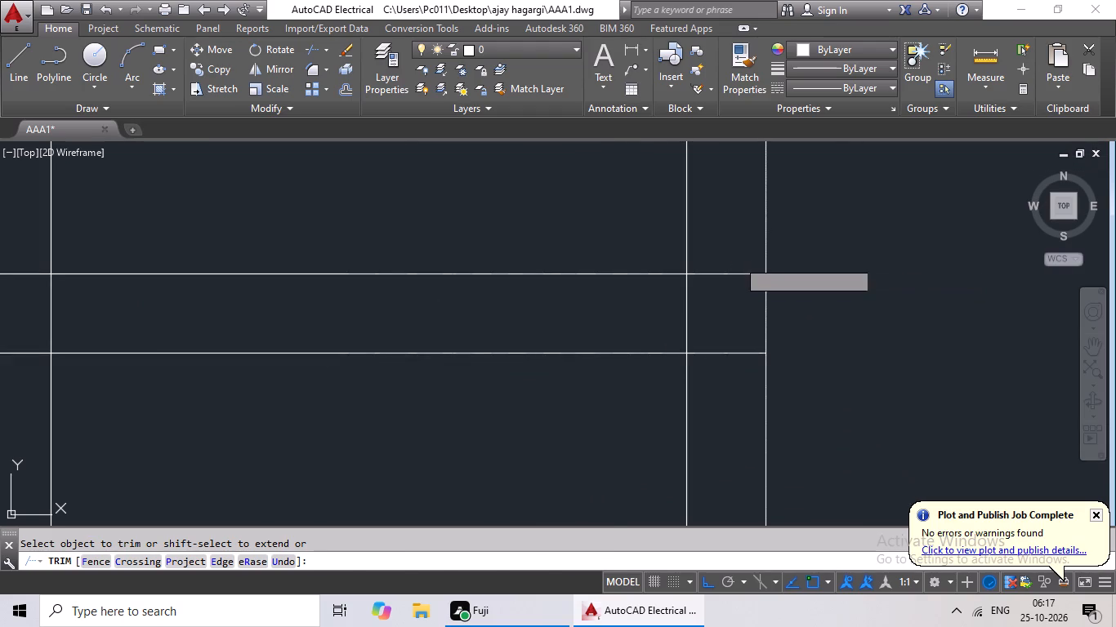
pyautogui.moveTo(737, 311); pyautogui.dragTo(729, 394)
pyautogui.click(729, 390)
pyautogui.moveTo(725, 312); pyautogui.dragTo(616, 321)
pyautogui.moveTo(617, 317); pyautogui.dragTo(625, 317)
# Trim this partition's two stubs inside the left outer wall and the wall's inner face line between them.
pyautogui.scroll(-3, 680, 340)
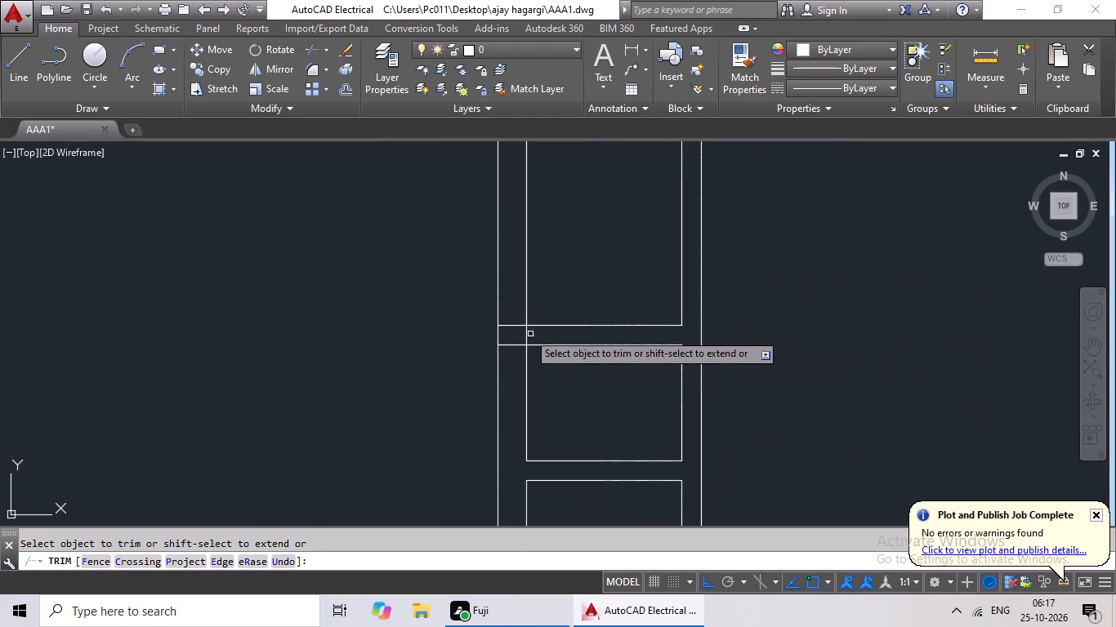
pyautogui.scroll(3, 518, 327)
pyautogui.moveTo(499, 277); pyautogui.dragTo(458, 408)
pyautogui.click(458, 407)
pyautogui.moveTo(614, 336); pyautogui.dragTo(486, 373)
pyautogui.click(495, 362)
# Open the vertical partition's top junction with the upper-left room's bottom wall by trimming its line ends and the wall's lower line between them.
pyautogui.scroll(-4, 566, 355)
pyautogui.moveTo(623, 398); pyautogui.dragTo(475, 441, button='middle')
pyautogui.moveTo(584, 337); pyautogui.dragTo(508, 447, button='middle')
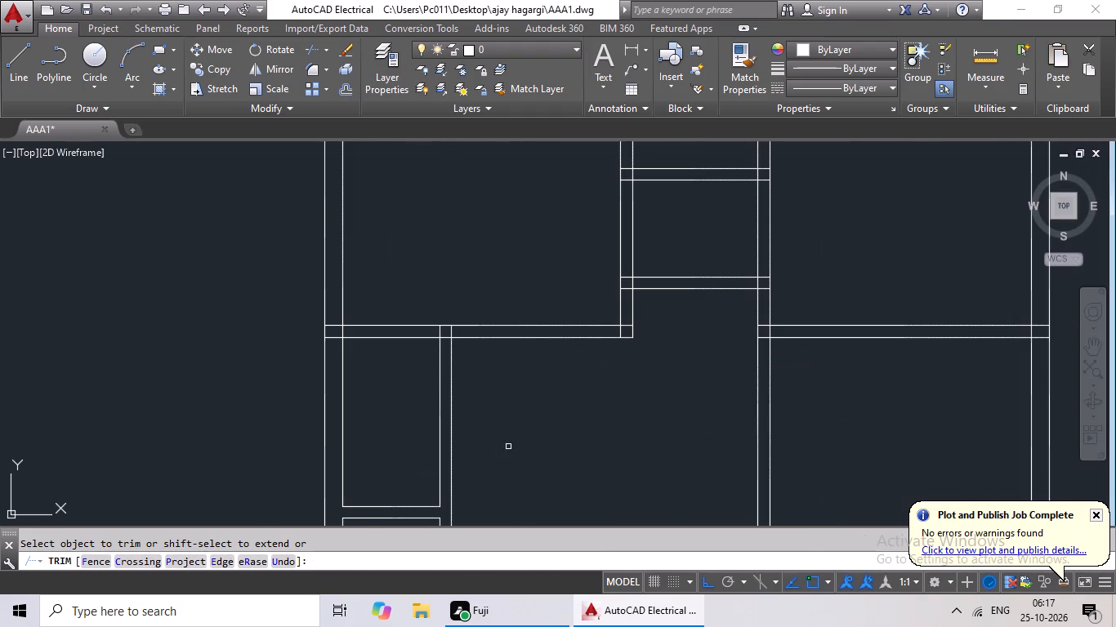
pyautogui.scroll(5, 448, 327)
pyautogui.moveTo(594, 323); pyautogui.dragTo(319, 367)
pyautogui.moveTo(405, 353); pyautogui.dragTo(396, 440)
# Trim the upper-left room's bottom wall stubs inside the left outer wall and the inner face line across that junction.
pyautogui.scroll(-3, 404, 420)
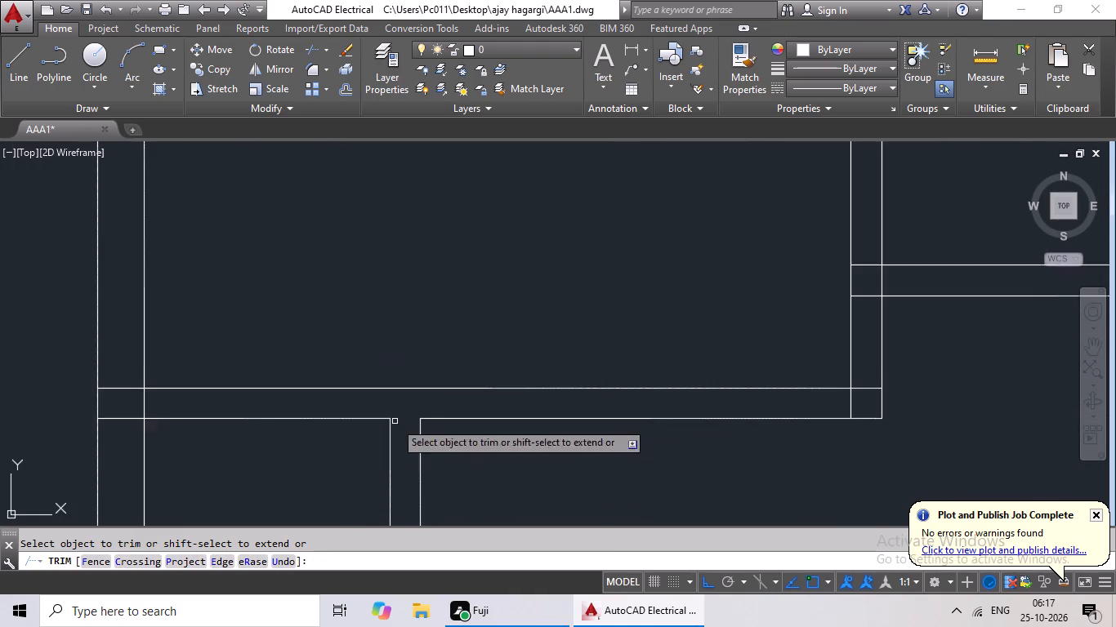
pyautogui.moveTo(275, 420); pyautogui.dragTo(353, 397, button='middle')
pyautogui.scroll(2, 202, 364)
pyautogui.moveTo(213, 350); pyautogui.dragTo(193, 452)
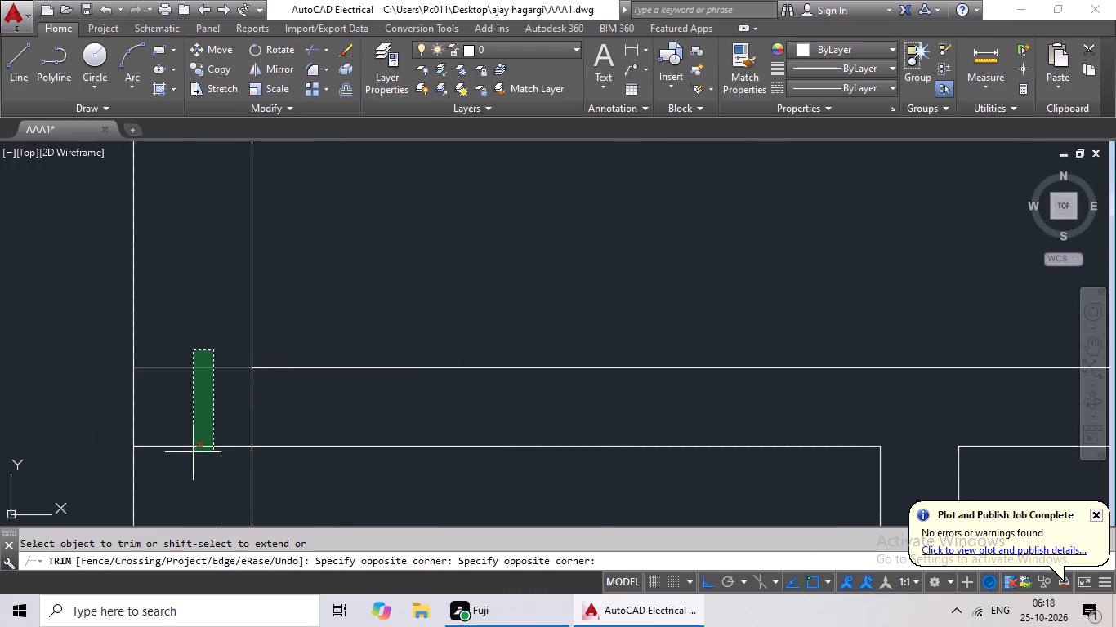
pyautogui.moveTo(193, 452); pyautogui.dragTo(190, 475)
pyautogui.click(190, 475)
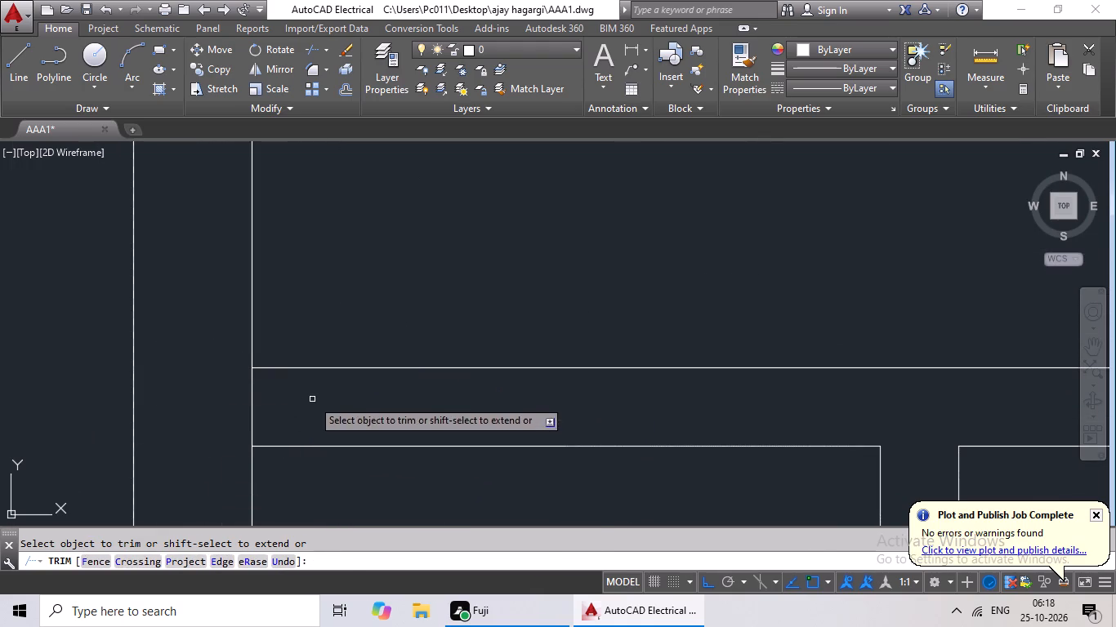
pyautogui.moveTo(312, 398); pyautogui.dragTo(208, 414)
pyautogui.click(217, 411)
# Where the horizontal wall above the bottom-right room meets the right outer wall, trim its two stubs and the inner face line between them.
pyautogui.scroll(-4, 275, 394)
pyautogui.scroll(-1, 365, 402)
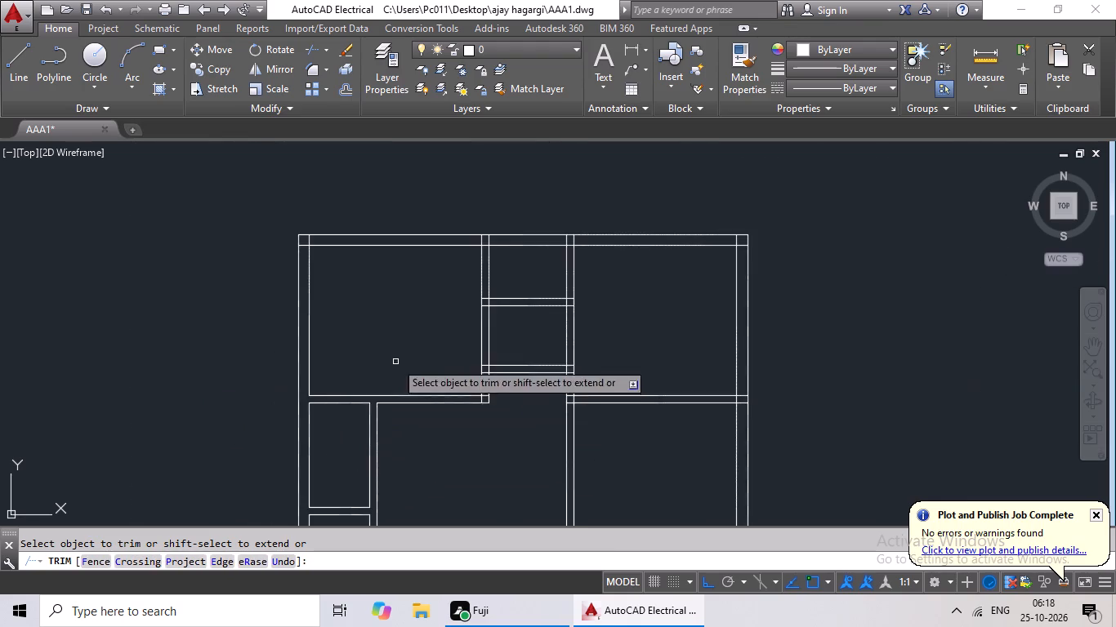
pyautogui.moveTo(395, 360); pyautogui.dragTo(234, 340, button='middle')
pyautogui.scroll(-1, 344, 436)
pyautogui.moveTo(344, 439); pyautogui.dragTo(343, 308, button='middle')
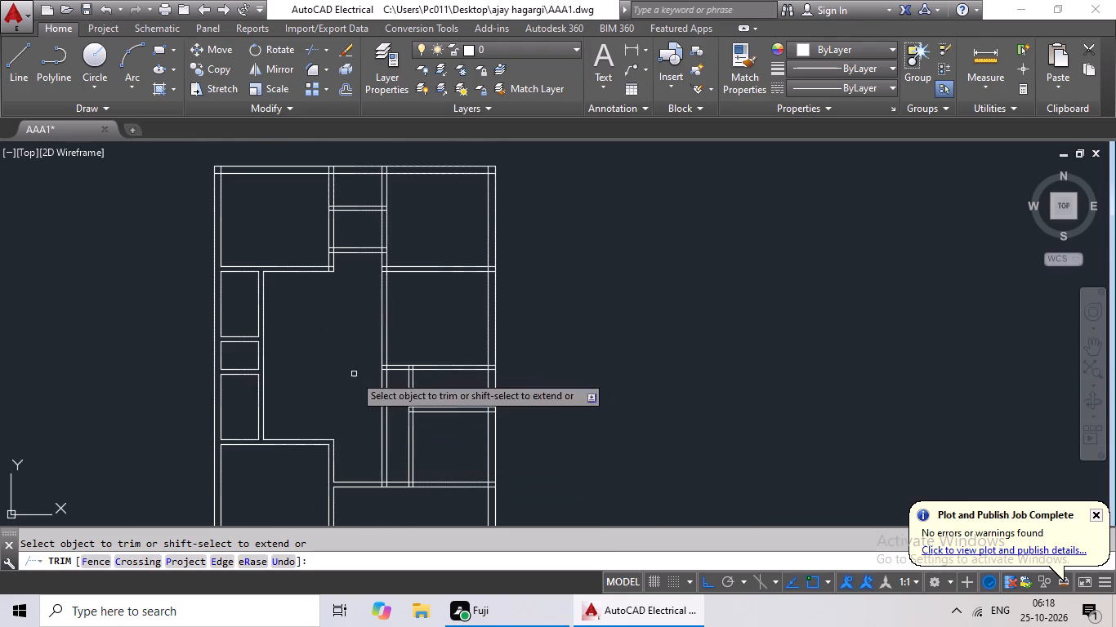
pyautogui.moveTo(350, 376); pyautogui.dragTo(340, 287, button='middle')
pyautogui.moveTo(391, 471); pyautogui.dragTo(368, 336, button='middle')
pyautogui.moveTo(438, 338); pyautogui.dragTo(404, 443, button='middle')
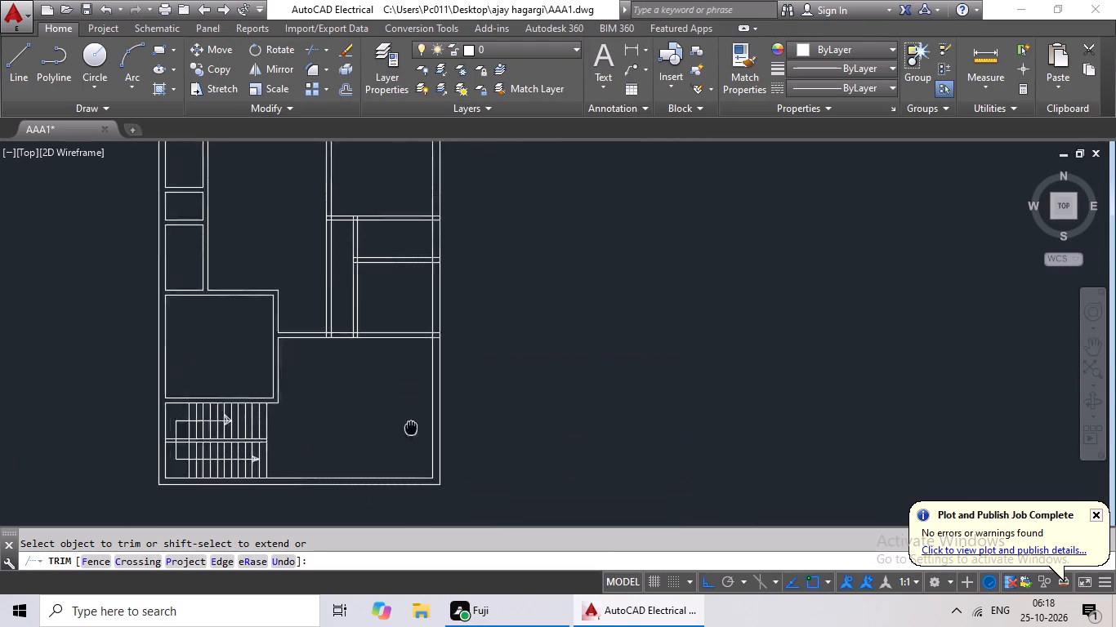
pyautogui.moveTo(404, 443); pyautogui.dragTo(385, 492, button='middle')
pyautogui.scroll(6, 410, 413)
pyautogui.moveTo(359, 373); pyautogui.dragTo(306, 494)
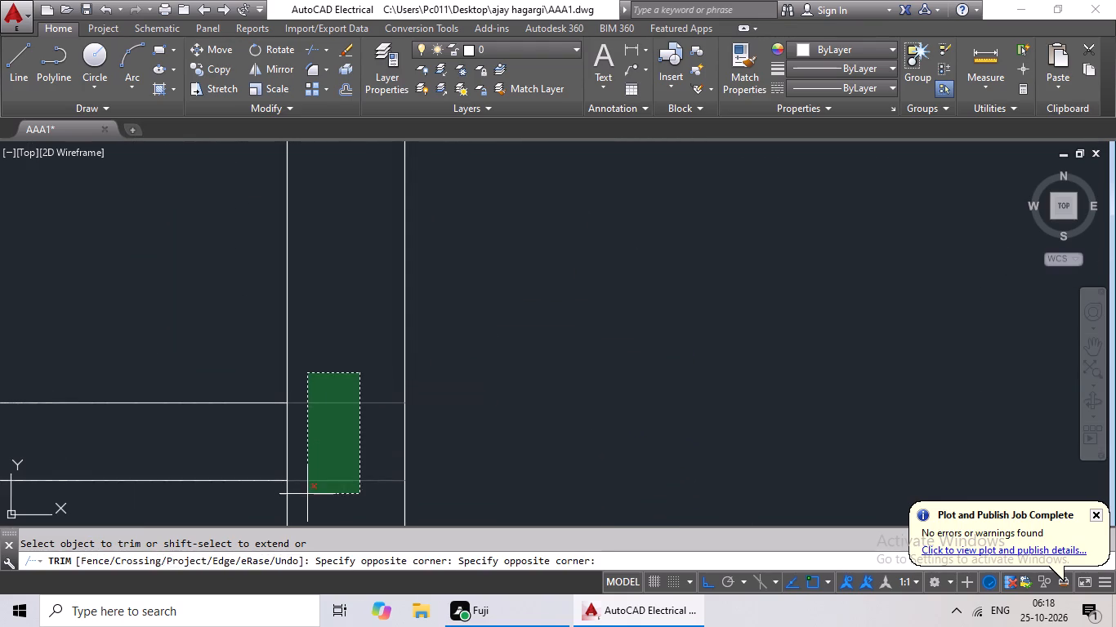
pyautogui.moveTo(306, 494); pyautogui.dragTo(306, 496)
pyautogui.moveTo(328, 420); pyautogui.dragTo(230, 449)
pyautogui.moveTo(230, 449); pyautogui.dragTo(239, 449)
# Trim the lower ends of both vertical partitions where they run inside the horizontal wall above the bottom-right room.
pyautogui.scroll(-3, 393, 441)
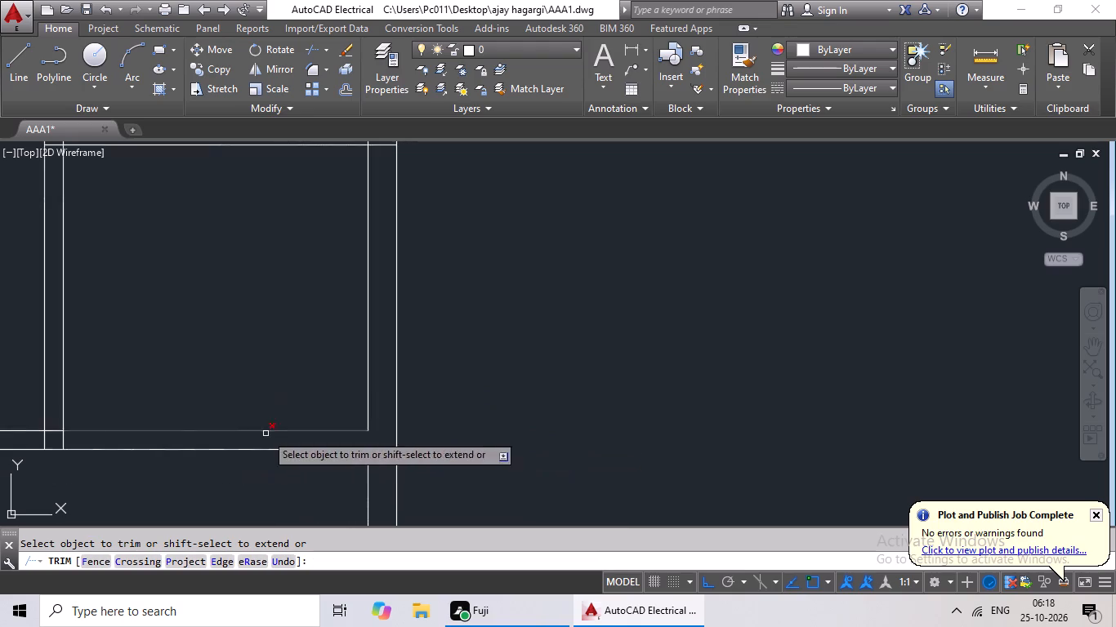
pyautogui.moveTo(265, 435); pyautogui.dragTo(435, 441, button='middle')
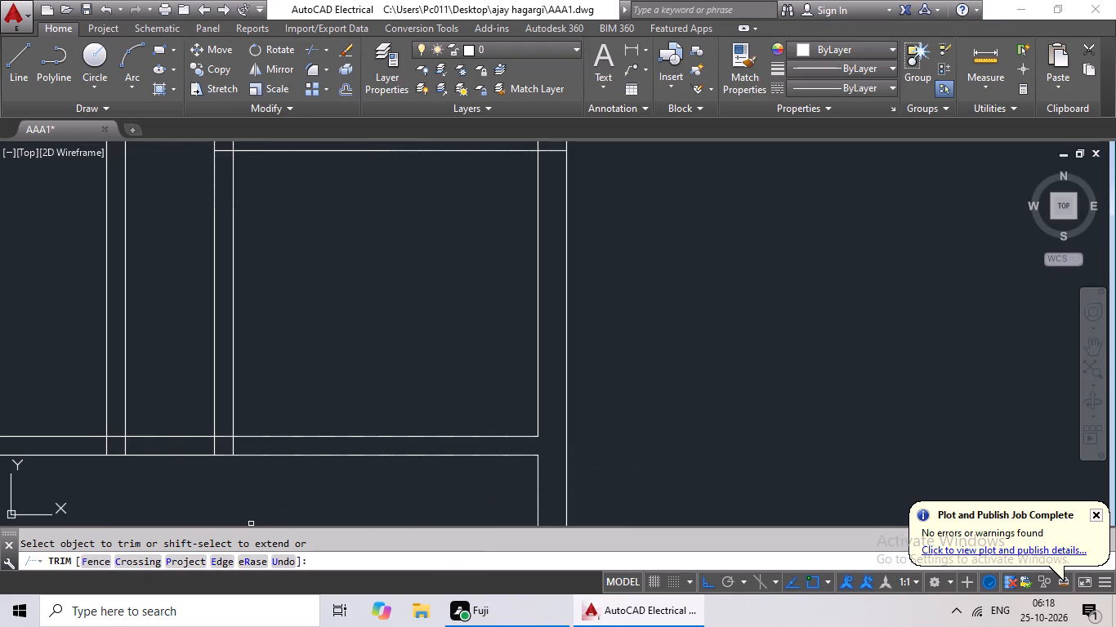
pyautogui.scroll(3, 211, 455)
pyautogui.moveTo(260, 425); pyautogui.dragTo(287, 431, button='middle')
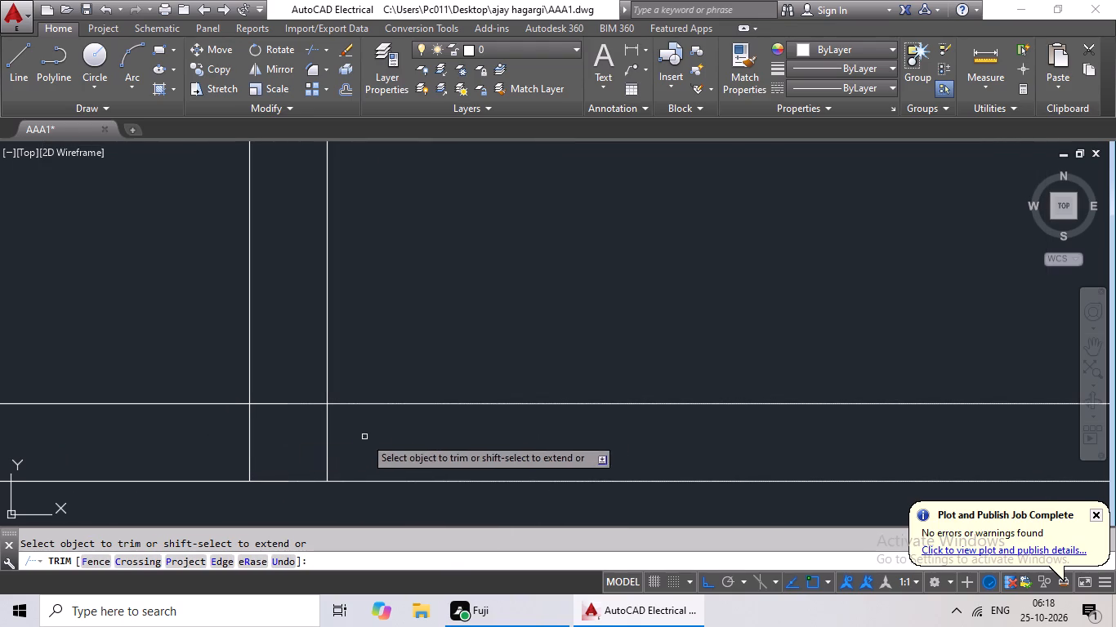
pyautogui.moveTo(387, 424); pyautogui.dragTo(194, 434)
pyautogui.click(197, 438)
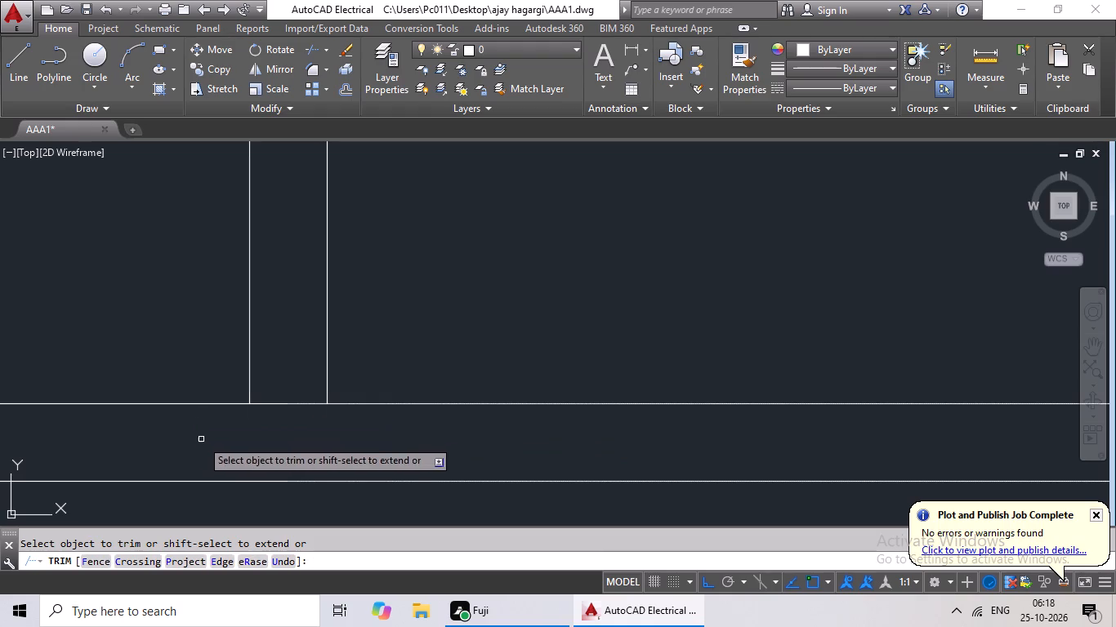
pyautogui.scroll(-1, 271, 442)
pyautogui.moveTo(275, 456); pyautogui.dragTo(558, 462, button='middle')
pyautogui.moveTo(328, 424); pyautogui.dragTo(395, 424, button='middle')
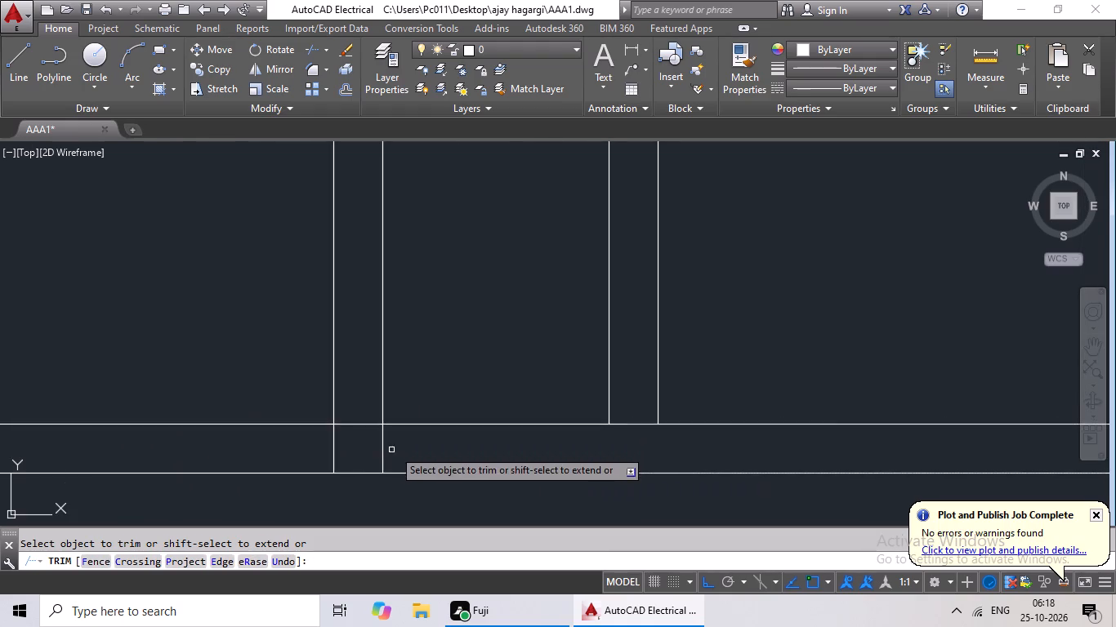
pyautogui.scroll(2, 395, 447)
pyautogui.moveTo(464, 428); pyautogui.dragTo(83, 453)
pyautogui.moveTo(85, 451); pyautogui.dragTo(92, 451)
# Open both vertical partition junctions by trimming the horizontal wall's upper line between each partition's two lines.
pyautogui.scroll(-3, 306, 434)
pyautogui.moveTo(306, 436); pyautogui.dragTo(415, 451, button='middle')
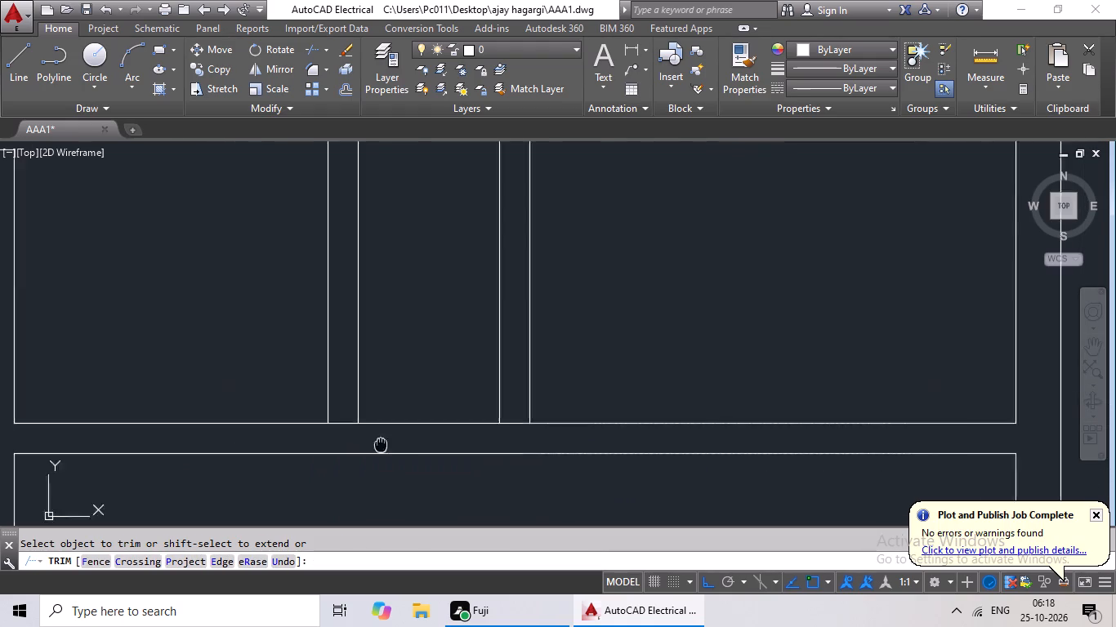
pyautogui.moveTo(415, 451); pyautogui.dragTo(462, 455, button='middle')
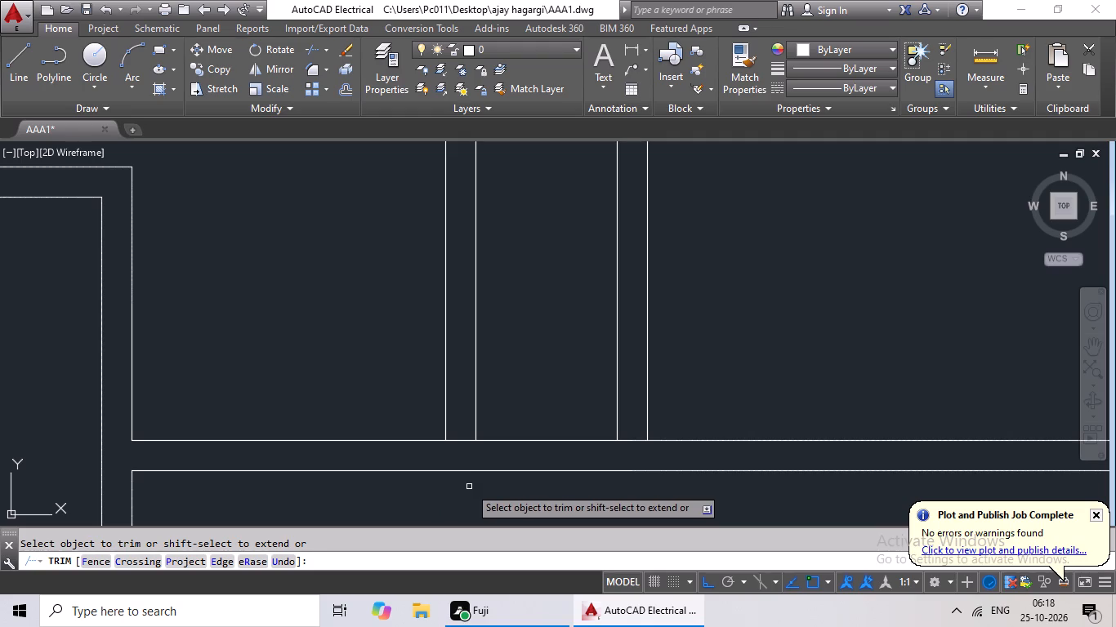
pyautogui.scroll(-1, 462, 481)
pyautogui.moveTo(397, 430); pyautogui.dragTo(398, 368, button='middle')
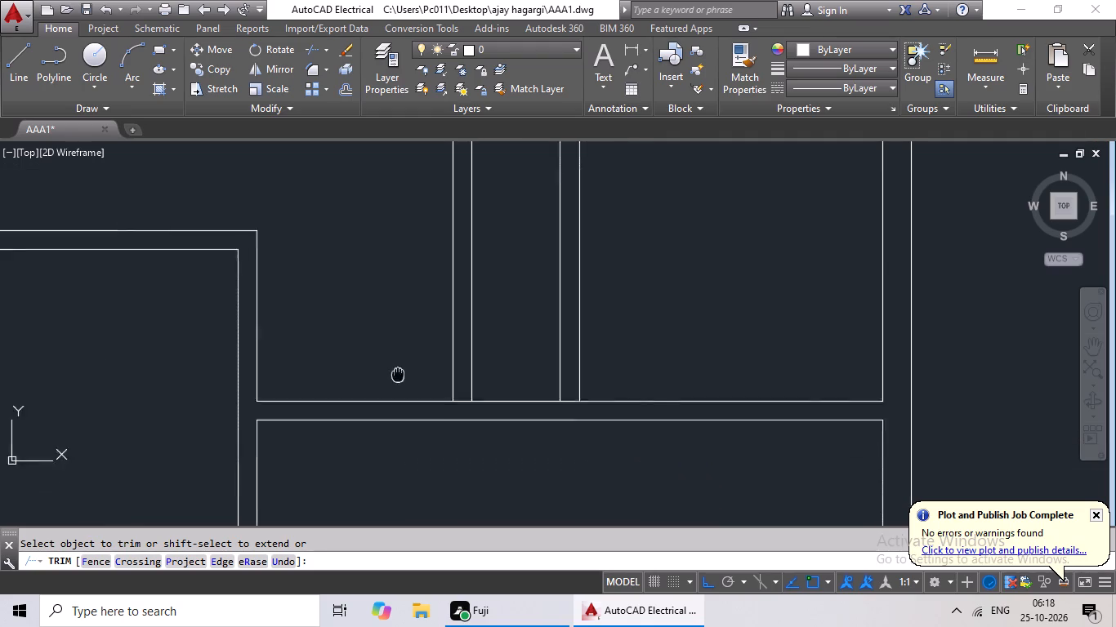
pyautogui.moveTo(398, 368); pyautogui.dragTo(400, 340, button='middle')
pyautogui.scroll(-2, 394, 391)
pyautogui.moveTo(402, 423); pyautogui.dragTo(431, 385, button='middle')
pyautogui.moveTo(303, 345); pyautogui.dragTo(280, 410, button='middle')
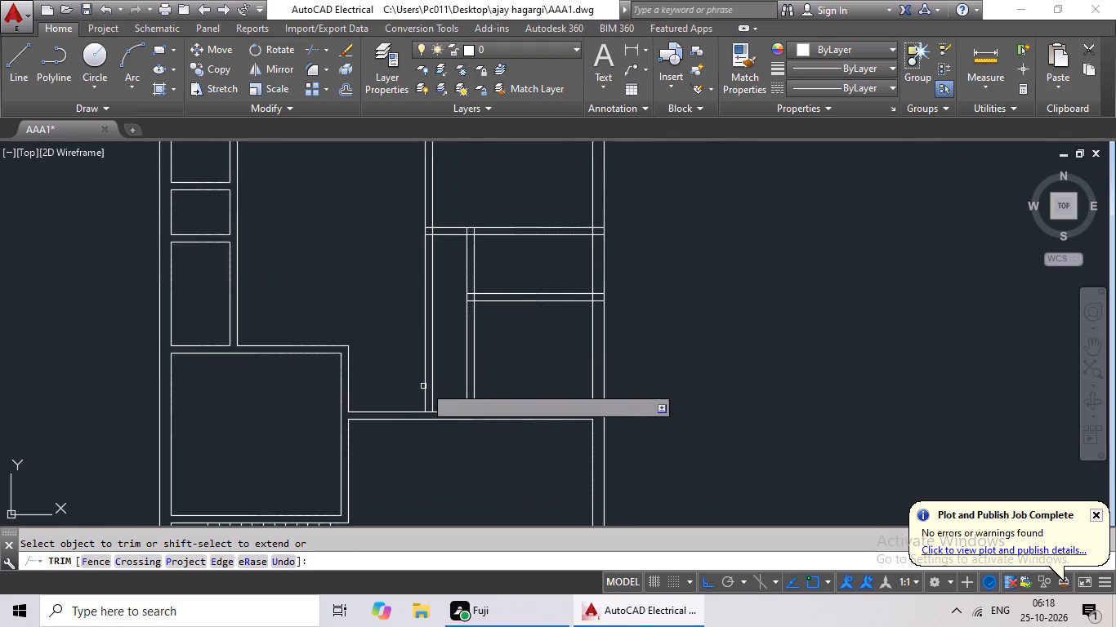
pyautogui.scroll(5, 449, 411)
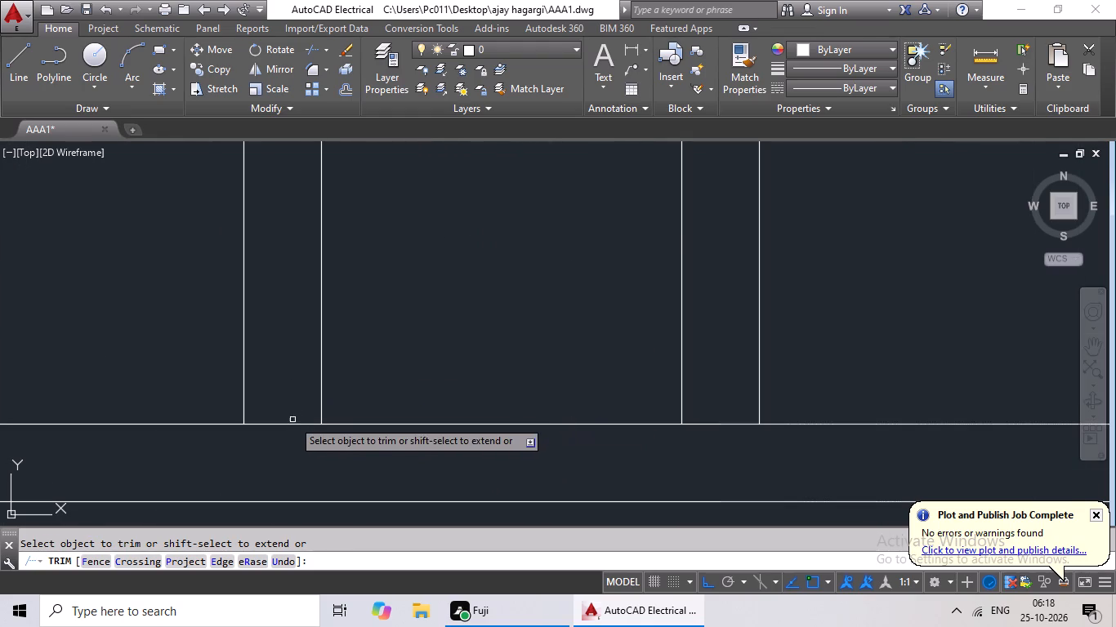
pyautogui.click(285, 422)
pyautogui.moveTo(286, 425); pyautogui.dragTo(266, 439)
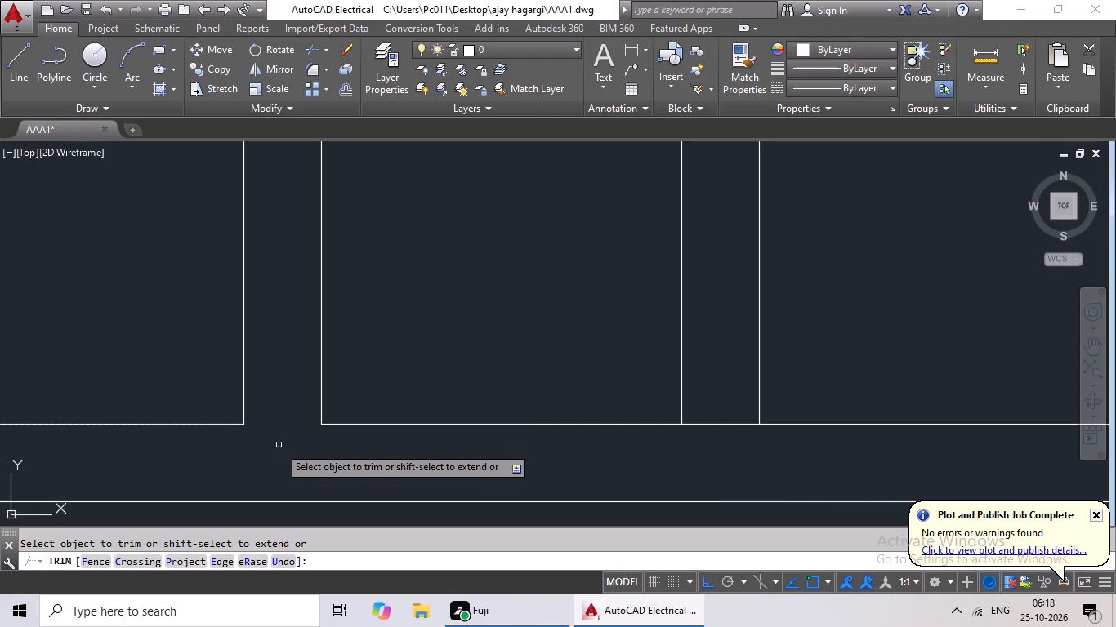
pyautogui.scroll(-1, 366, 438)
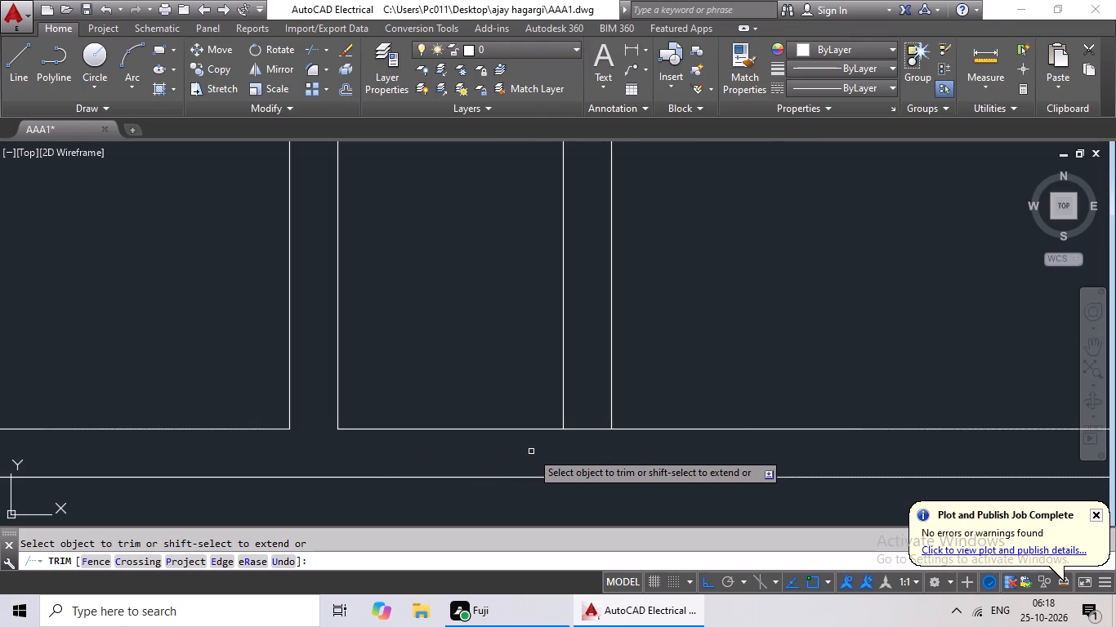
pyautogui.click(587, 428)
# At the short horizontal partition above, trim its two stubs inside the right outer wall and the inner face line across the junction.
pyautogui.scroll(-3, 587, 429)
pyautogui.moveTo(583, 433); pyautogui.dragTo(462, 461, button='middle')
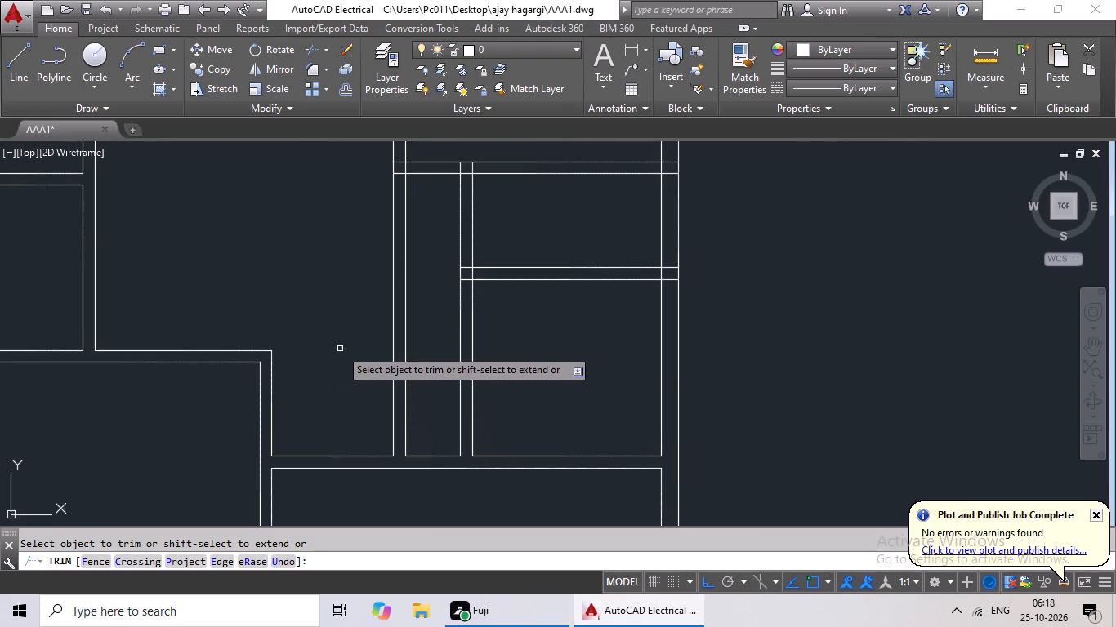
pyautogui.moveTo(471, 406); pyautogui.dragTo(441, 456, button='middle')
pyautogui.scroll(-2, 507, 399)
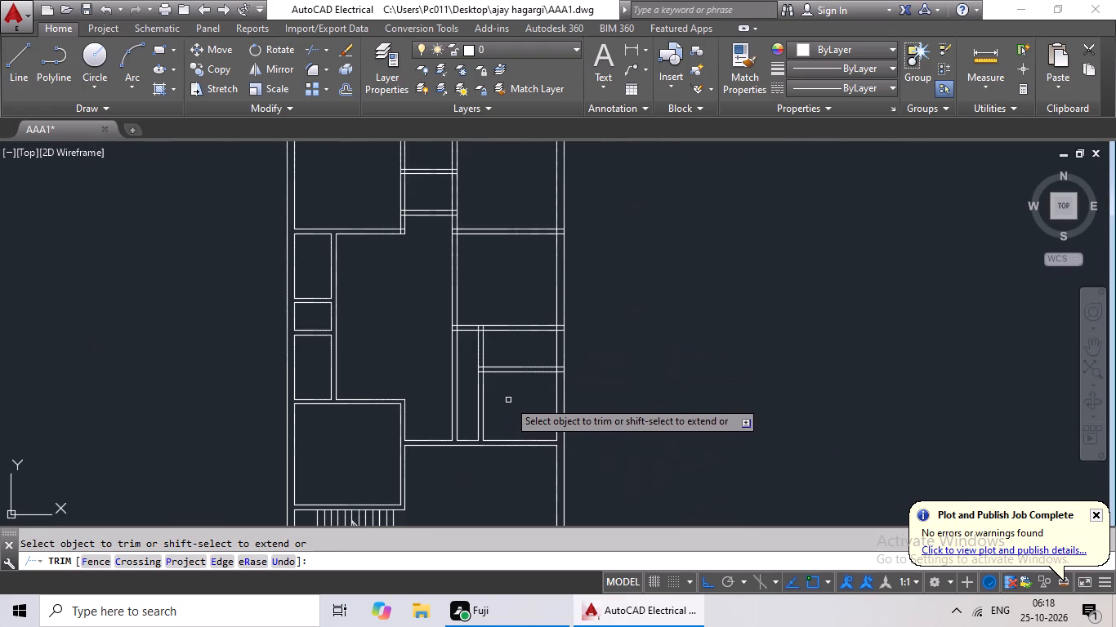
pyautogui.moveTo(510, 398); pyautogui.dragTo(393, 433, button='middle')
pyautogui.scroll(2, 443, 402)
pyautogui.scroll(-3, 437, 425)
pyautogui.moveTo(417, 453); pyautogui.dragTo(394, 369, button='middle')
pyautogui.moveTo(377, 413); pyautogui.dragTo(328, 482, button='middle')
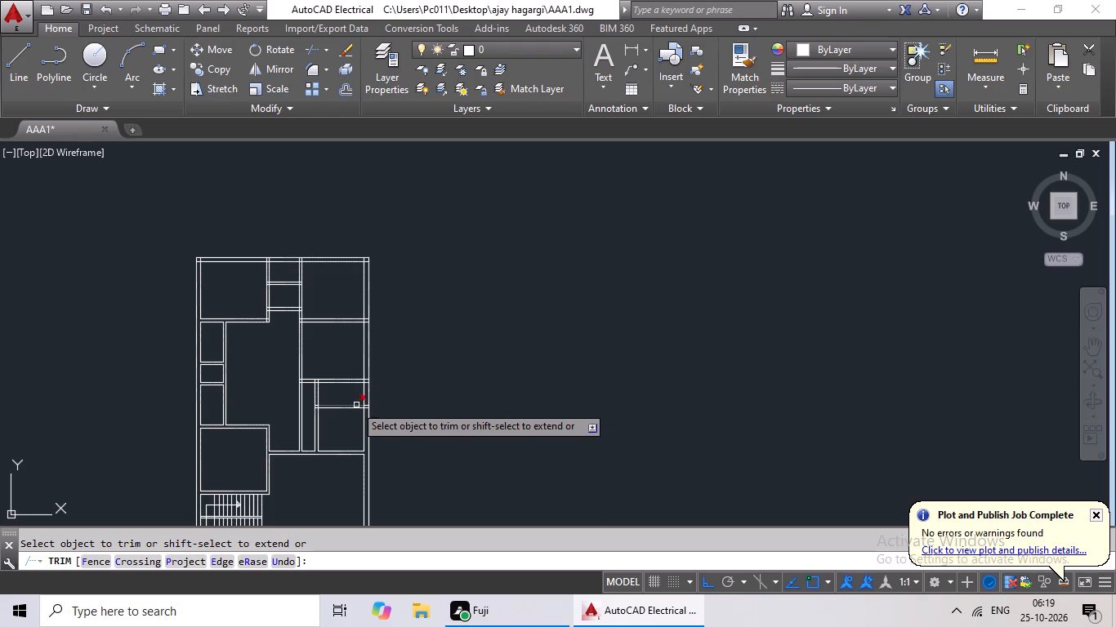
pyautogui.moveTo(344, 405); pyautogui.dragTo(342, 396, button='middle')
pyautogui.scroll(1, 364, 402)
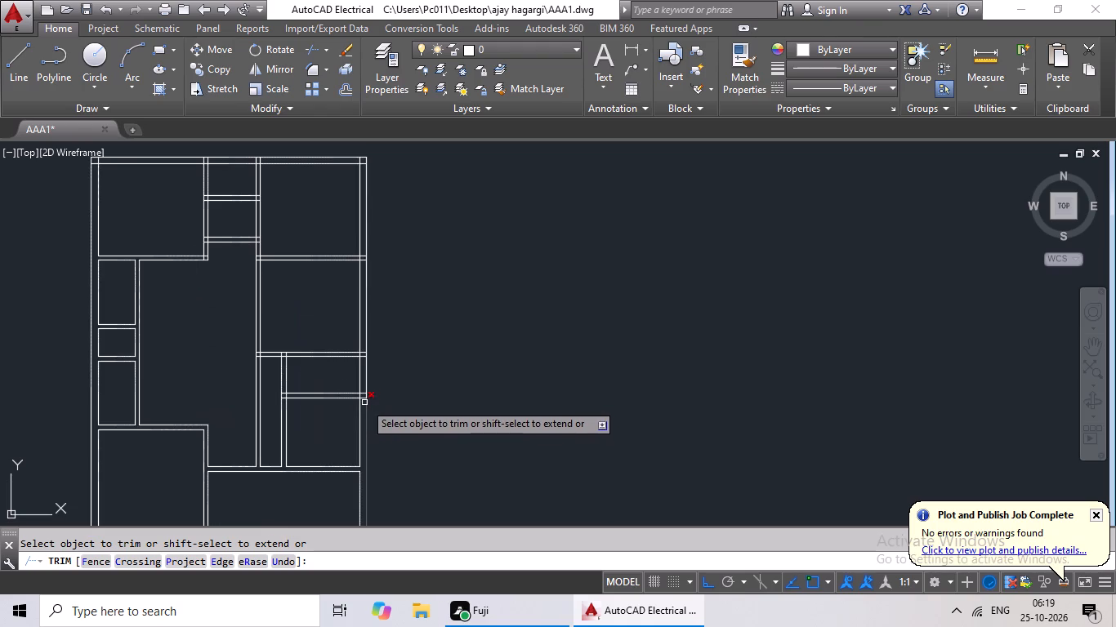
pyautogui.scroll(2, 355, 397)
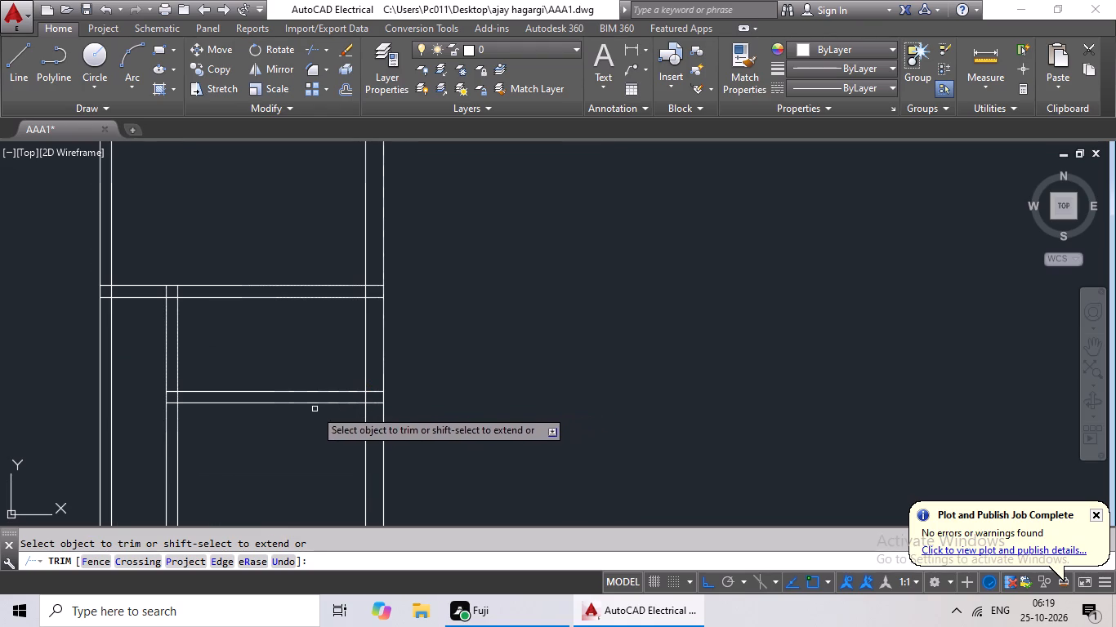
pyautogui.scroll(2, 375, 401)
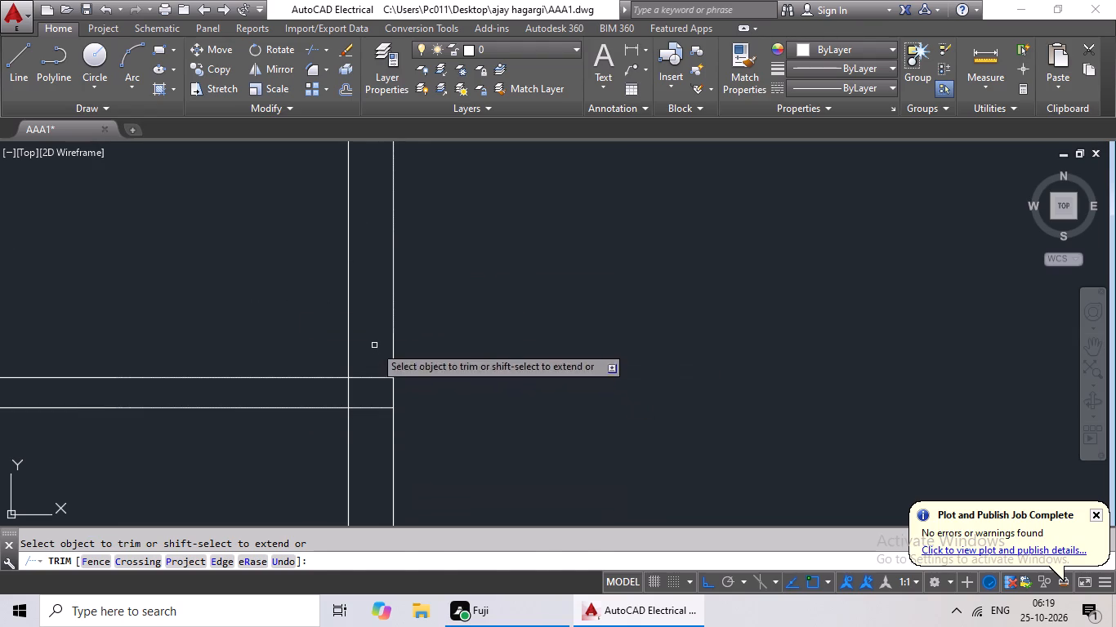
pyautogui.moveTo(372, 348); pyautogui.dragTo(360, 417)
pyautogui.moveTo(359, 385); pyautogui.dragTo(330, 390)
pyautogui.click(330, 390)
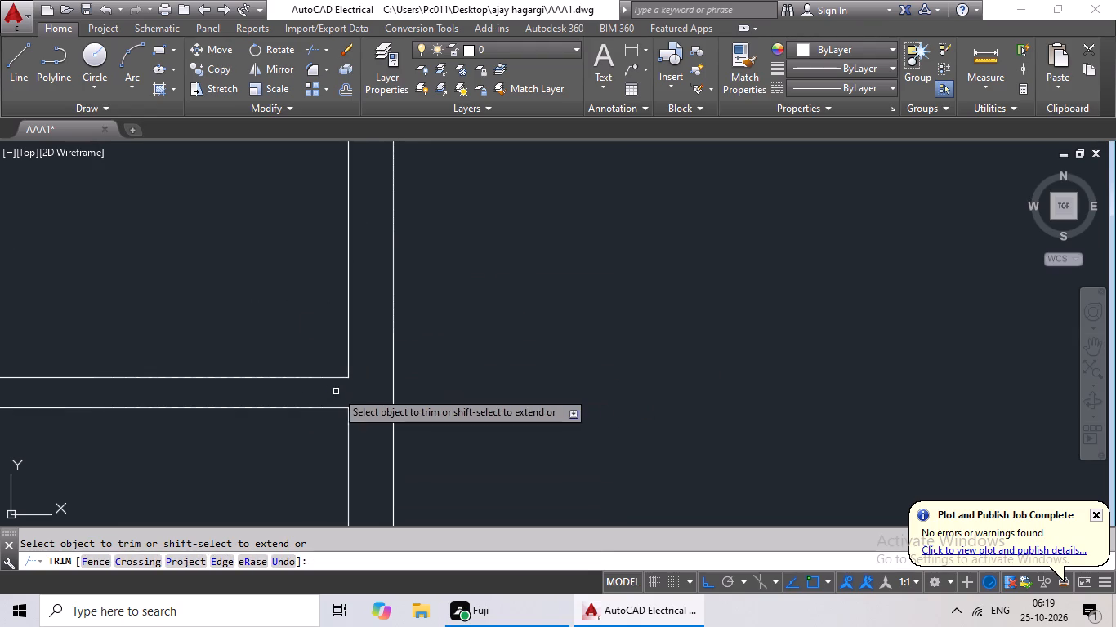
# At the short partition's left end, trim the vertical partition's right line across the junction and the short partition's upper line end.
pyautogui.scroll(-4, 359, 389)
pyautogui.moveTo(288, 403); pyautogui.dragTo(331, 402, button='middle')
pyautogui.scroll(4, 331, 386)
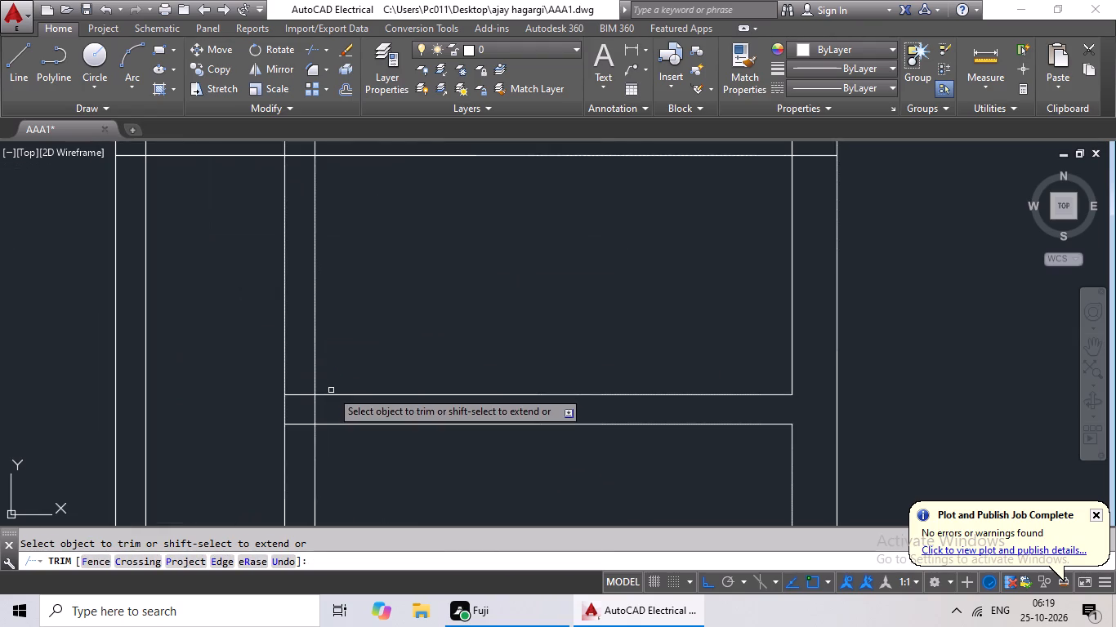
pyautogui.scroll(3, 331, 390)
pyautogui.moveTo(310, 429); pyautogui.dragTo(355, 317, button='middle')
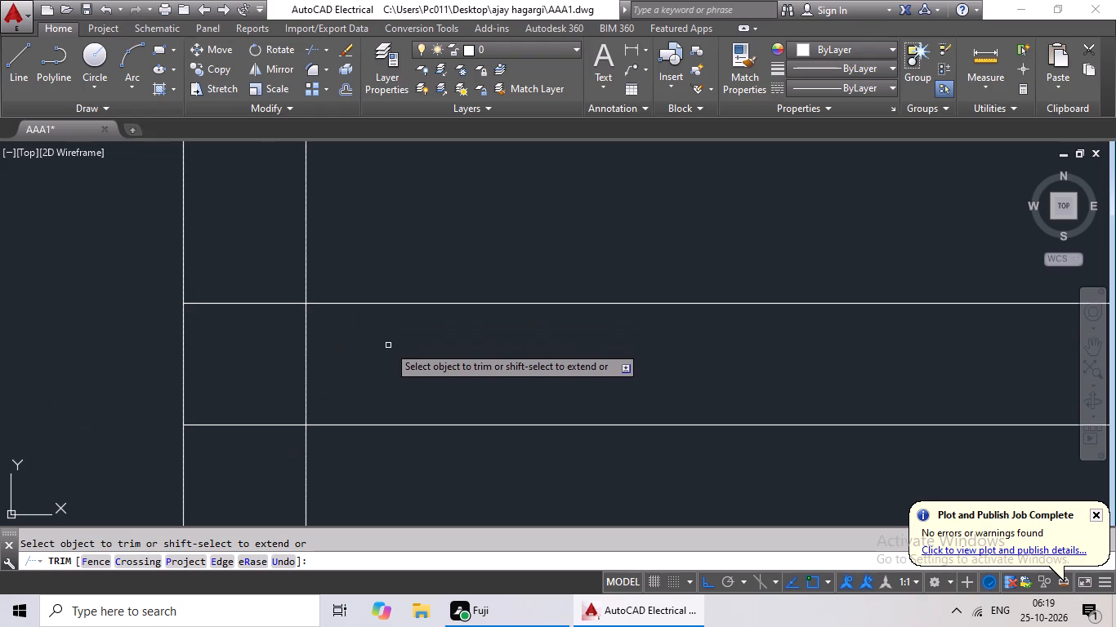
pyautogui.moveTo(393, 346); pyautogui.dragTo(214, 380)
pyautogui.click(217, 380)
pyautogui.moveTo(265, 248); pyautogui.dragTo(256, 284)
# At the right end of the long horizontal partition above, trim its stubs inside the outer wall and the outer wall's inner line across the junction.
pyautogui.scroll(-2, 310, 319)
pyautogui.moveTo(396, 384); pyautogui.dragTo(310, 526, button='middle')
pyautogui.scroll(-3, 375, 340)
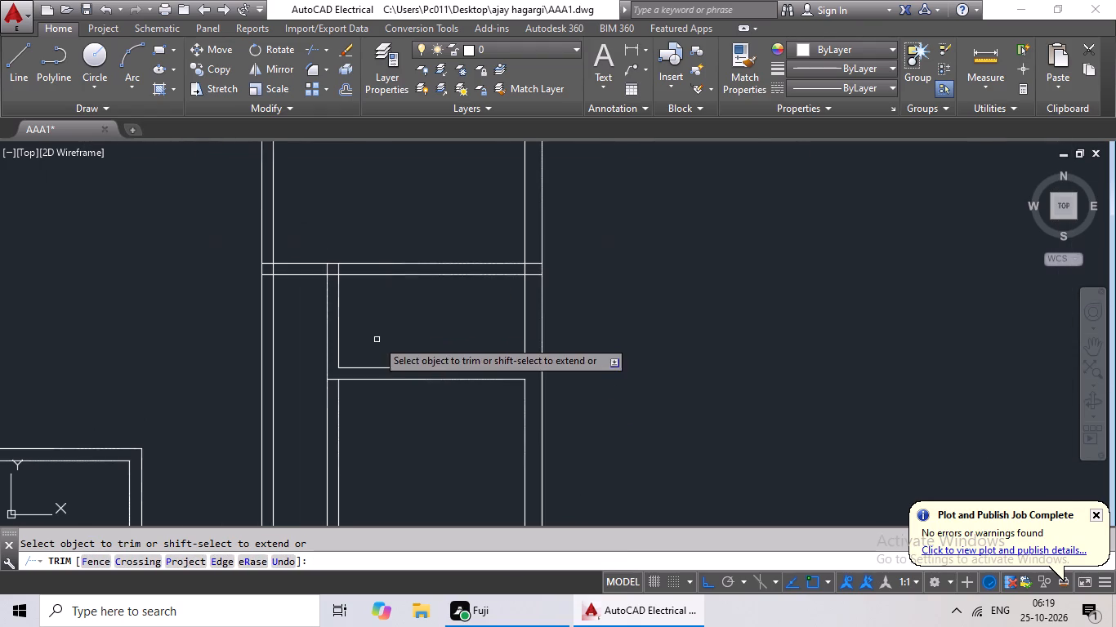
pyautogui.moveTo(401, 309); pyautogui.dragTo(341, 371, button='middle')
pyautogui.scroll(4, 470, 326)
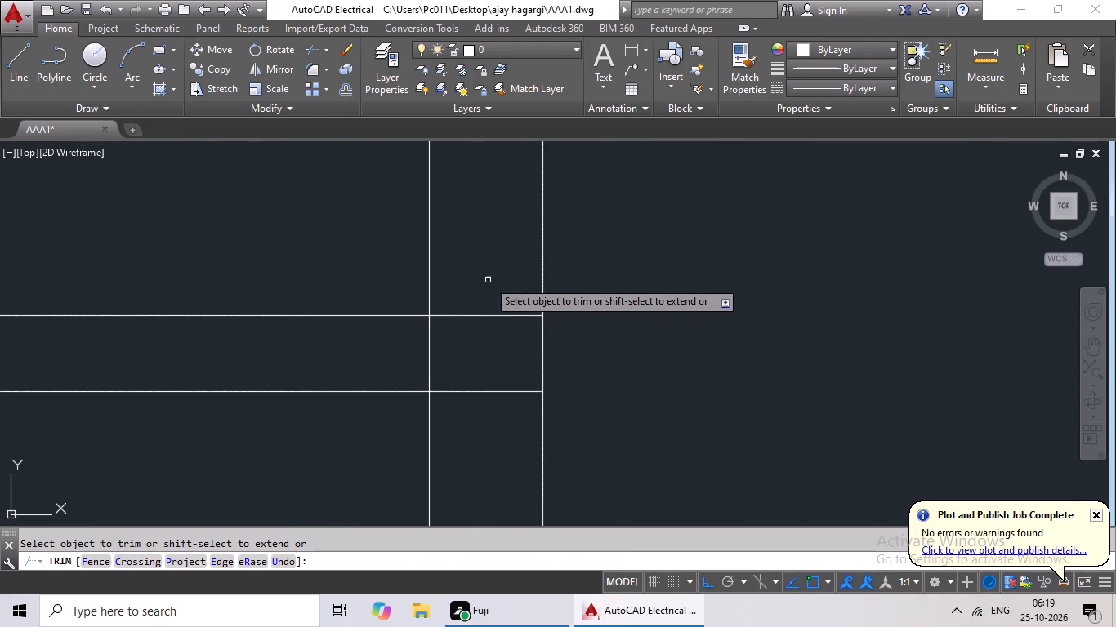
pyautogui.moveTo(488, 290); pyautogui.dragTo(460, 439)
pyautogui.click(460, 439)
pyautogui.moveTo(471, 324); pyautogui.dragTo(391, 364)
pyautogui.moveTo(391, 364); pyautogui.dragTo(417, 358)
# Where the short vertical partition meets this horizontal partition from below, trim its two line ends and the horizontal's lower line across the junction.
pyautogui.scroll(-3, 484, 342)
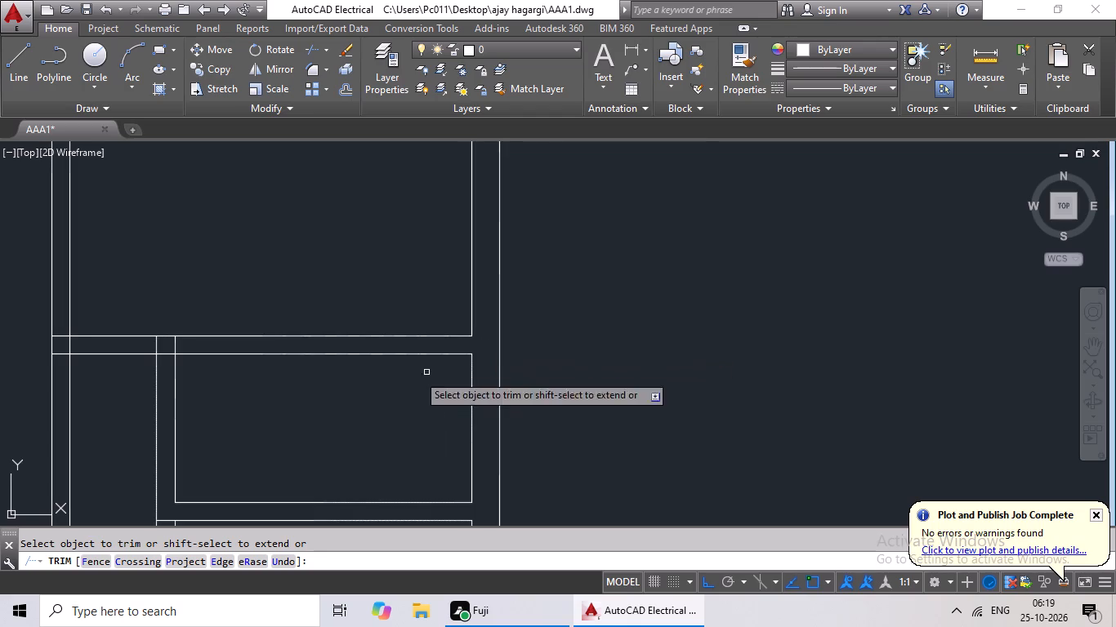
pyautogui.scroll(4, 150, 342)
pyautogui.moveTo(339, 340); pyautogui.dragTo(89, 354)
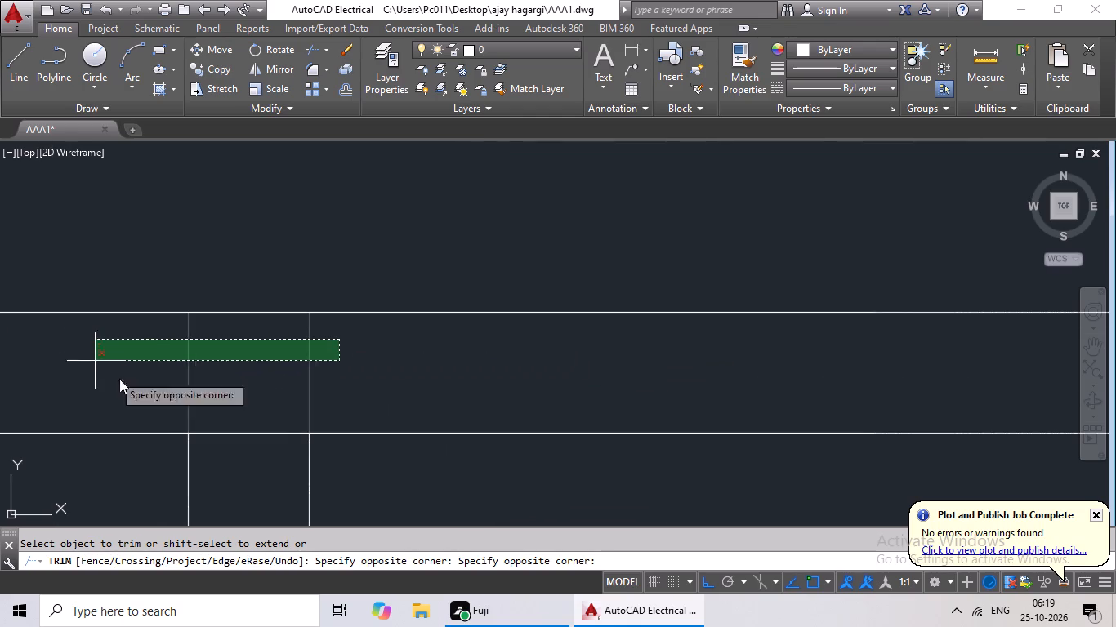
pyautogui.click(163, 398)
pyautogui.moveTo(245, 375); pyautogui.dragTo(216, 476)
pyautogui.click(217, 474)
# At the same horizontal partition's left end, trim its two stubs inside the vertical partition and that partition's right line across the junction.
pyautogui.scroll(-4, 297, 389)
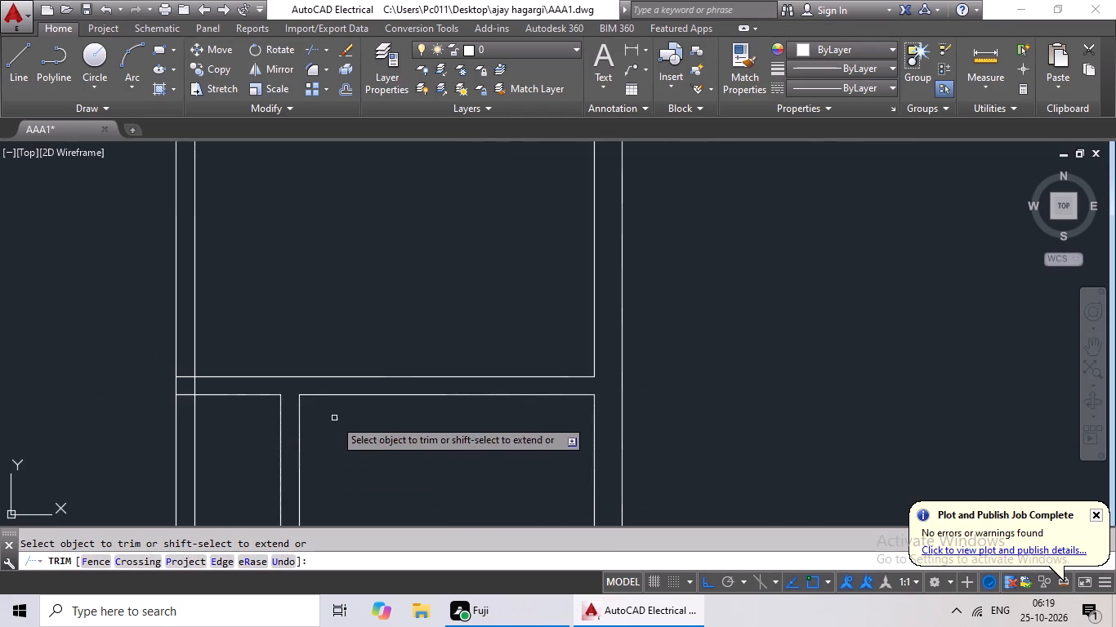
pyautogui.moveTo(333, 418); pyautogui.dragTo(359, 370, button='middle')
pyautogui.scroll(4, 214, 338)
pyautogui.moveTo(210, 271); pyautogui.dragTo(174, 436)
pyautogui.click(174, 436)
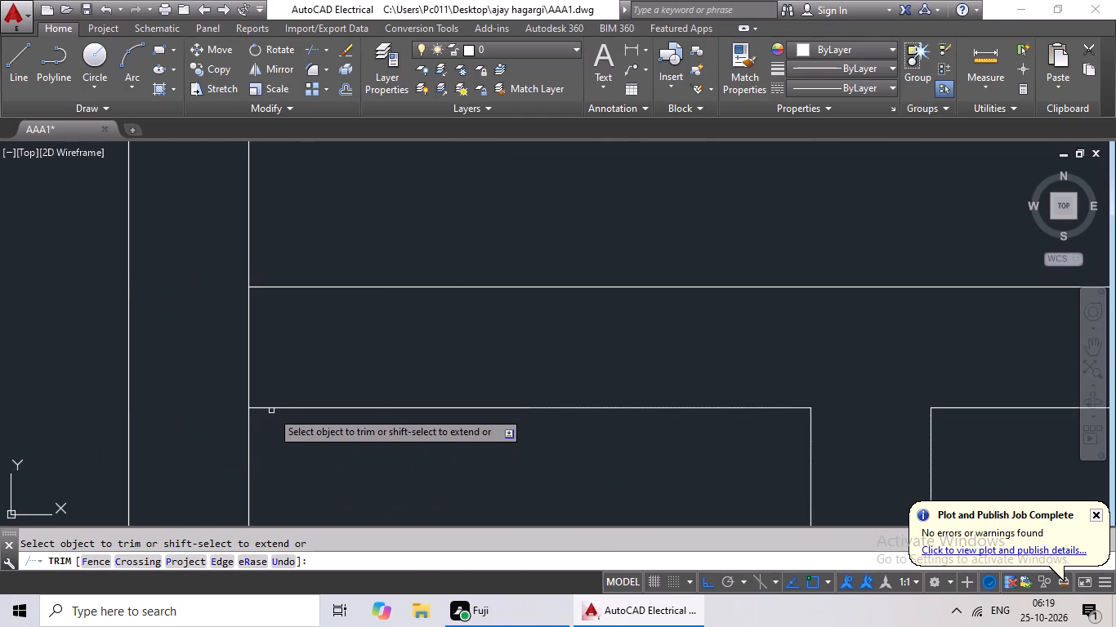
pyautogui.moveTo(346, 345); pyautogui.dragTo(239, 349)
pyautogui.click(243, 345)
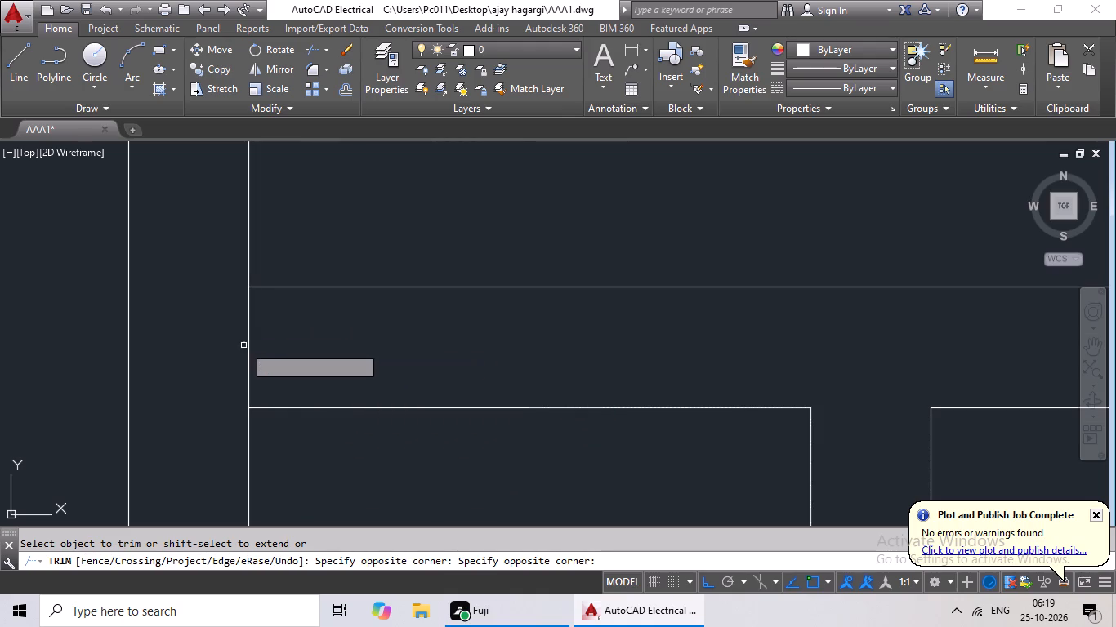
pyautogui.moveTo(359, 348); pyautogui.dragTo(190, 371)
pyautogui.click(215, 365)
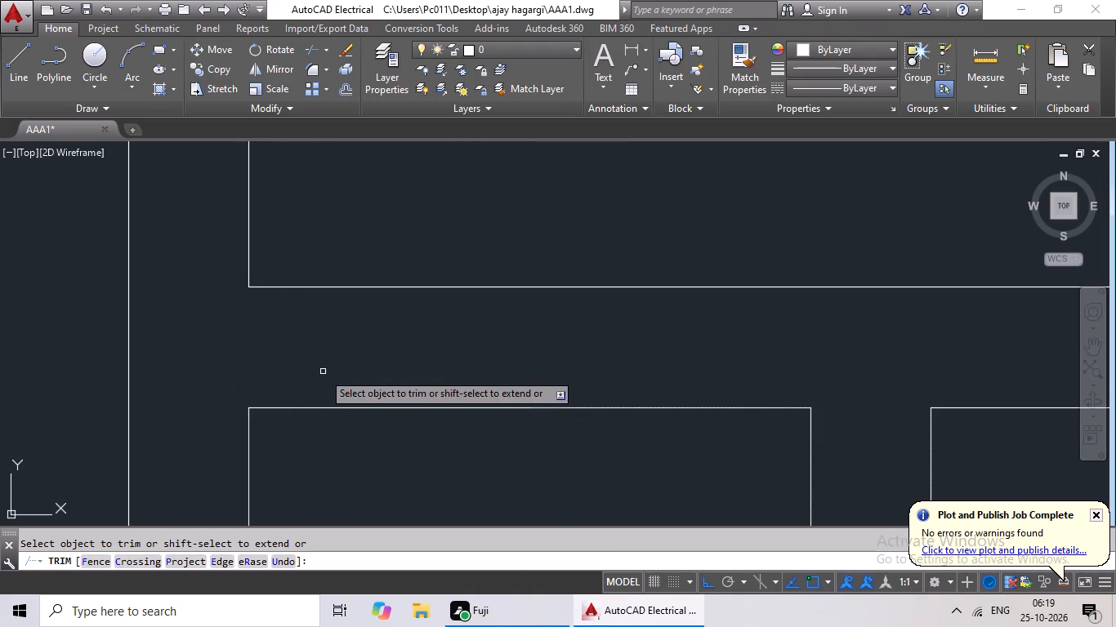
# At the right end of the horizontal wall below the top-right room, trim its two stubs and the outer wall's inner line across the junction.
pyautogui.scroll(-2, 323, 372)
pyautogui.scroll(-3, 452, 273)
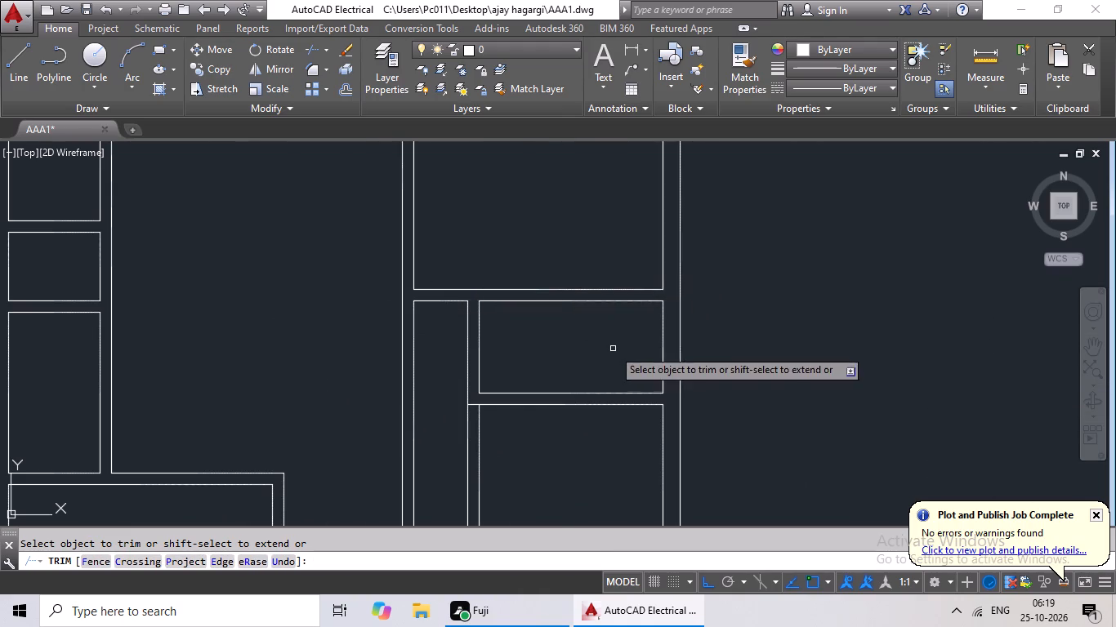
pyautogui.moveTo(612, 348); pyautogui.dragTo(397, 463, button='middle')
pyautogui.moveTo(392, 330); pyautogui.dragTo(328, 479, button='middle')
pyautogui.scroll(4, 390, 321)
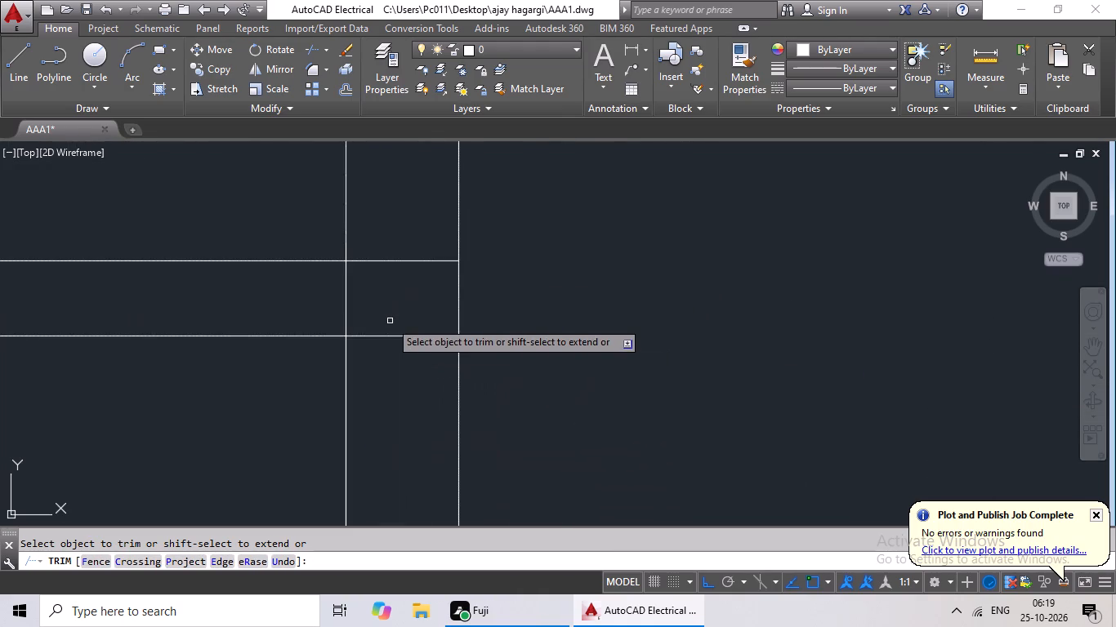
pyautogui.moveTo(427, 245); pyautogui.dragTo(397, 383)
pyautogui.click(397, 383)
pyautogui.moveTo(404, 304); pyautogui.dragTo(309, 309)
pyautogui.moveTo(309, 309); pyautogui.dragTo(321, 306)
# At the left end of the top-right room's lower wall, trim its two stubs and the vertical partition's right line across the junction.
pyautogui.scroll(-2, 346, 305)
pyautogui.moveTo(244, 345); pyautogui.dragTo(445, 381, button='middle')
pyautogui.moveTo(170, 396); pyautogui.dragTo(536, 418, button='middle')
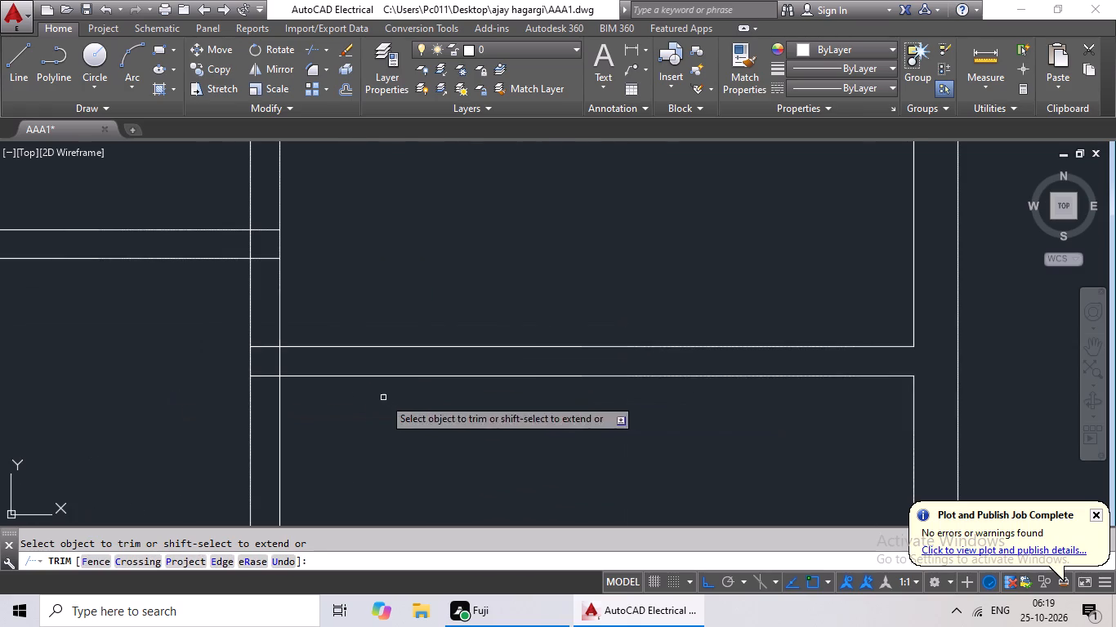
pyautogui.scroll(3, 257, 368)
pyautogui.moveTo(276, 260); pyautogui.dragTo(253, 432)
pyautogui.moveTo(253, 432); pyautogui.dragTo(275, 418)
pyautogui.moveTo(395, 352); pyautogui.dragTo(328, 369)
pyautogui.click(328, 369)
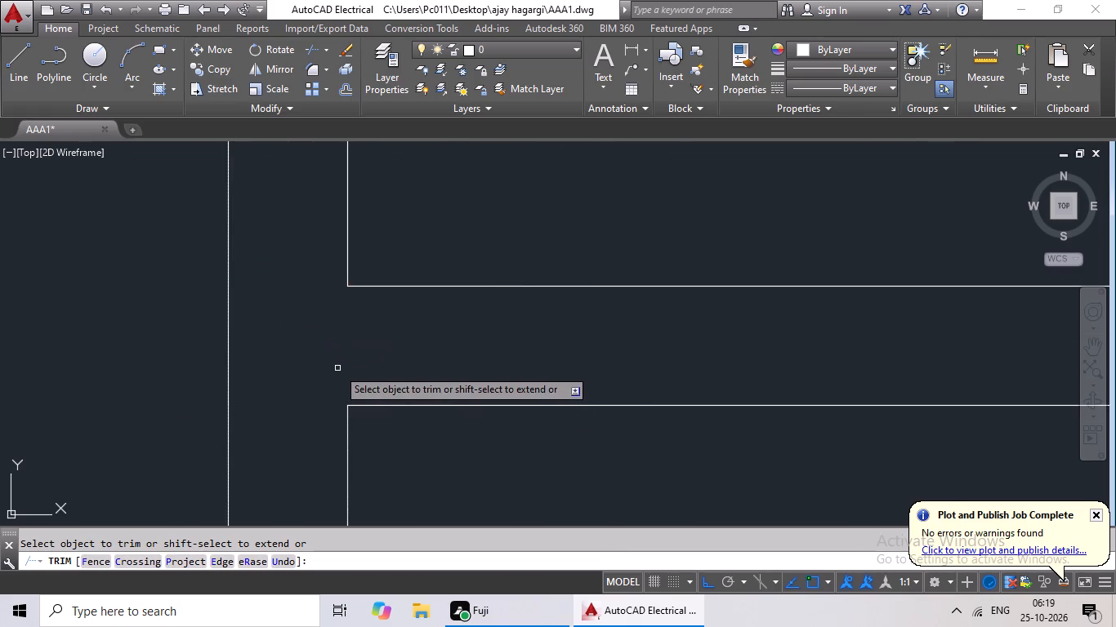
# At the right end of the lower short partition between the two top rooms, trim its stubs and the vertical partition's left line across the junction.
pyautogui.scroll(-2, 341, 372)
pyautogui.scroll(-2, 432, 374)
pyautogui.moveTo(479, 347); pyautogui.dragTo(440, 408, button='middle')
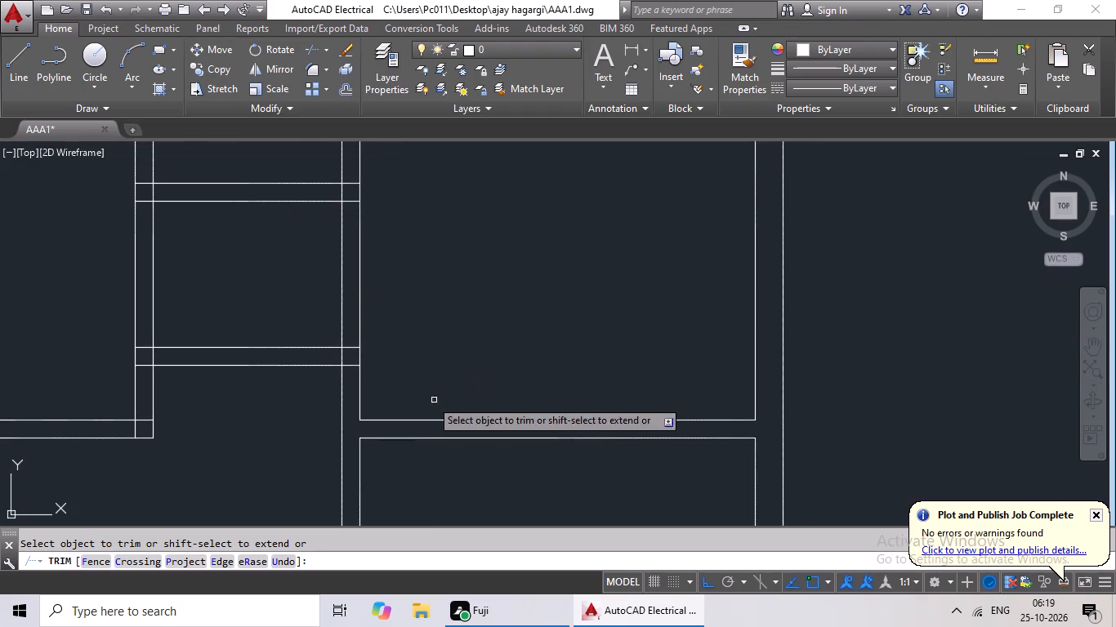
pyautogui.scroll(3, 357, 364)
pyautogui.moveTo(346, 282); pyautogui.dragTo(318, 385)
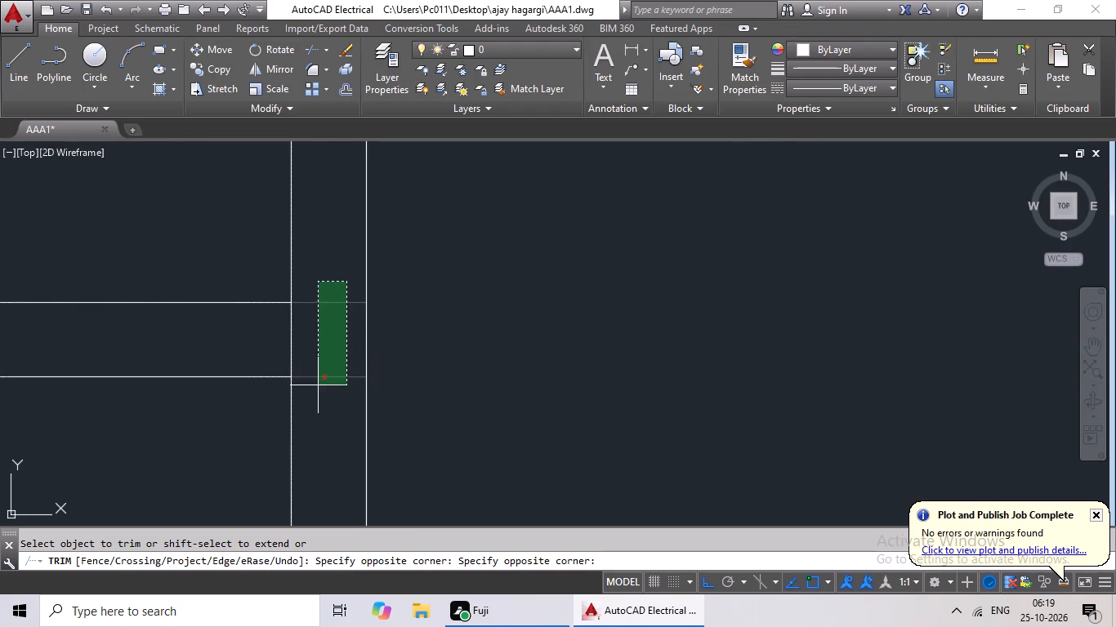
pyautogui.moveTo(318, 385); pyautogui.dragTo(316, 394)
pyautogui.scroll(-3, 321, 395)
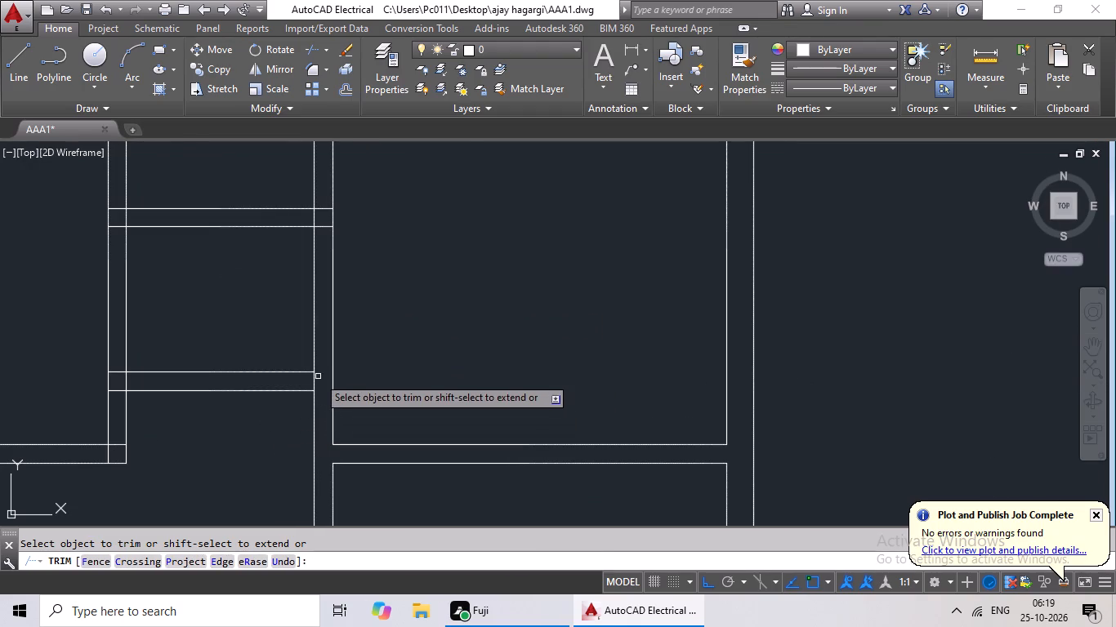
pyautogui.click(315, 380)
# At the top-left room's bottom-right wall corner, trim the overrunning ends of the horizontal upper line and the vertical left line.
pyautogui.moveTo(163, 423); pyautogui.dragTo(311, 383, button='middle')
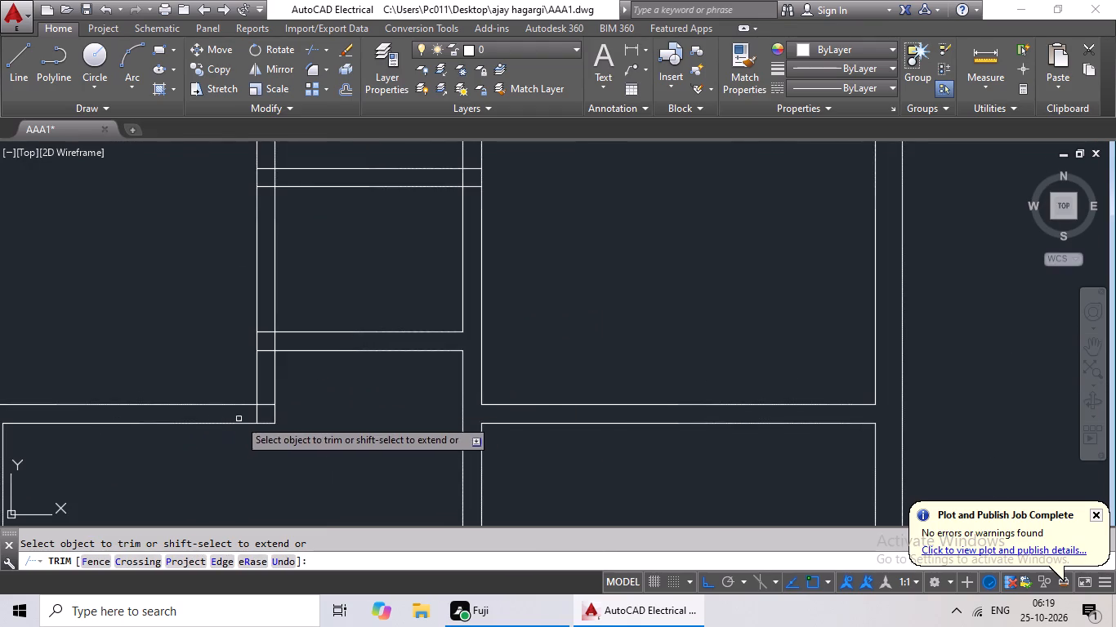
pyautogui.scroll(3, 248, 416)
pyautogui.scroll(3, 322, 379)
pyautogui.moveTo(335, 343); pyautogui.dragTo(204, 450)
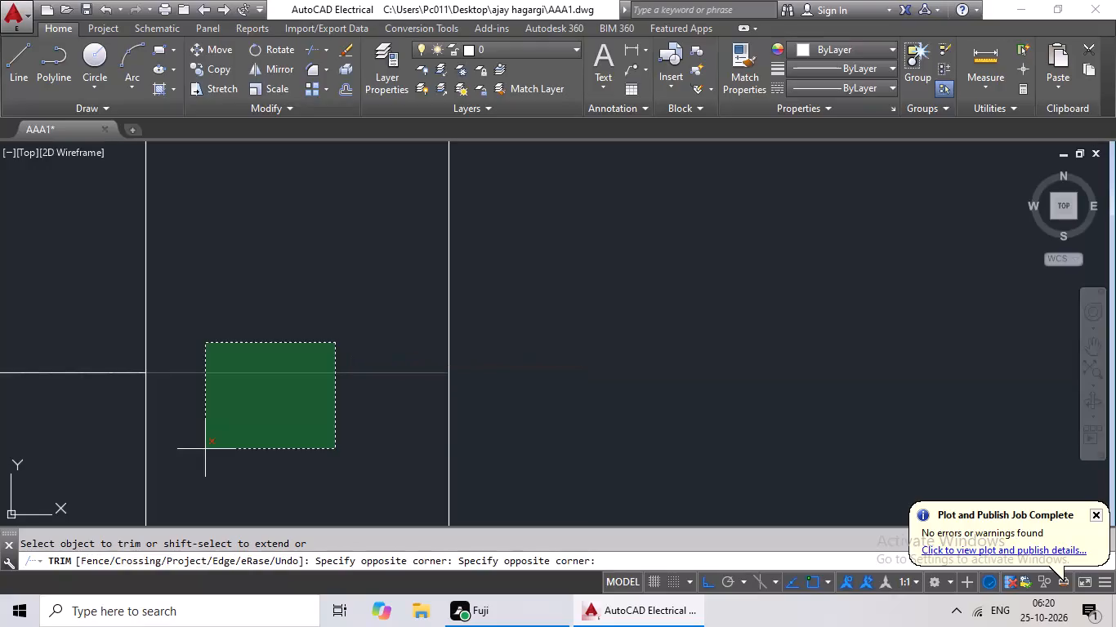
pyautogui.moveTo(204, 450); pyautogui.dragTo(201, 451)
pyautogui.moveTo(266, 408); pyautogui.dragTo(109, 468)
pyautogui.click(111, 458)
pyautogui.scroll(-2, 301, 437)
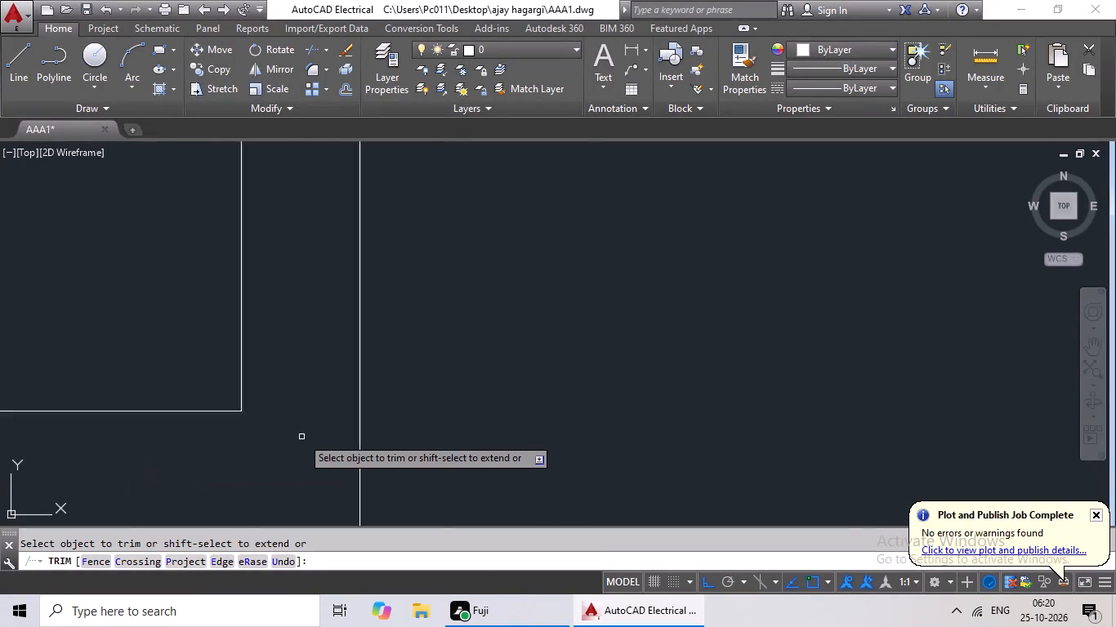
# At the left end of the lower short partition, trim its two stubs and the vertical partition's right line across the junction.
pyautogui.scroll(-2, 301, 437)
pyautogui.moveTo(315, 408); pyautogui.dragTo(265, 549, button='middle')
pyautogui.scroll(3, 267, 381)
pyautogui.scroll(-2, 267, 374)
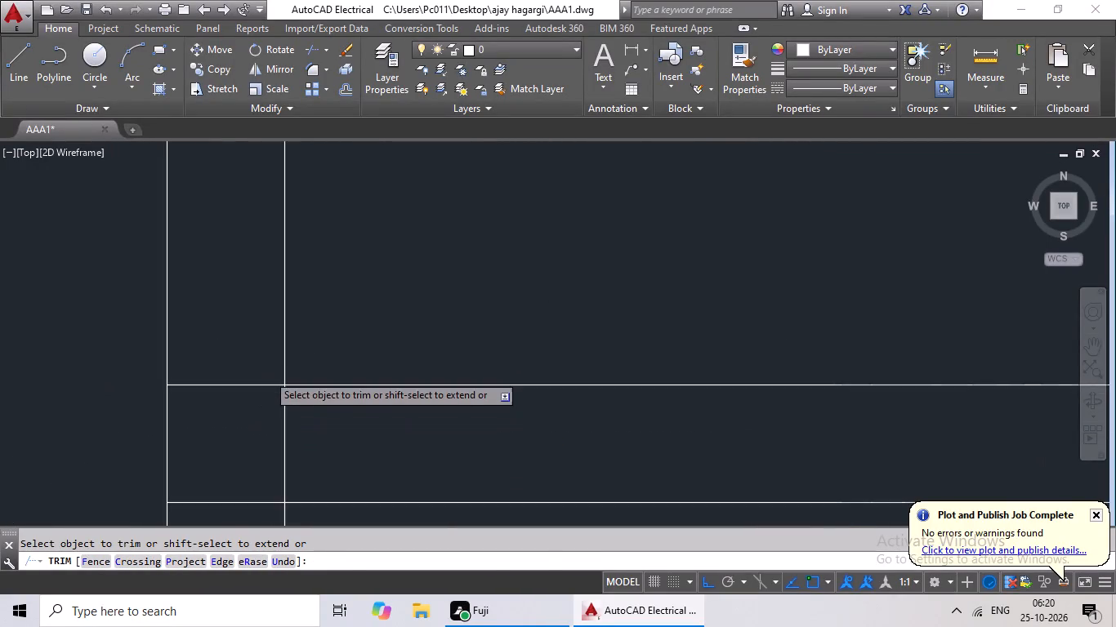
pyautogui.moveTo(253, 350); pyautogui.dragTo(230, 500)
pyautogui.click(231, 496)
pyautogui.moveTo(326, 428); pyautogui.dragTo(242, 438)
pyautogui.click(261, 431)
# At the right end of the upper short partition, trim its two stubs and the vertical partition's left line across the junction.
pyautogui.scroll(-3, 475, 454)
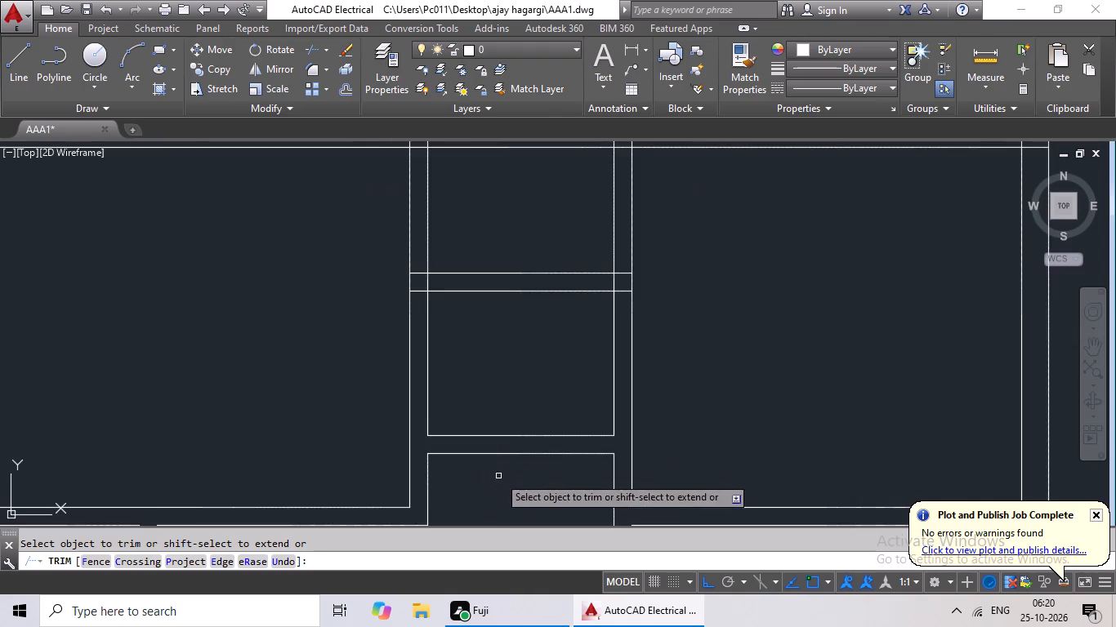
pyautogui.middleClick(502, 469)
pyautogui.scroll(-2, 503, 416)
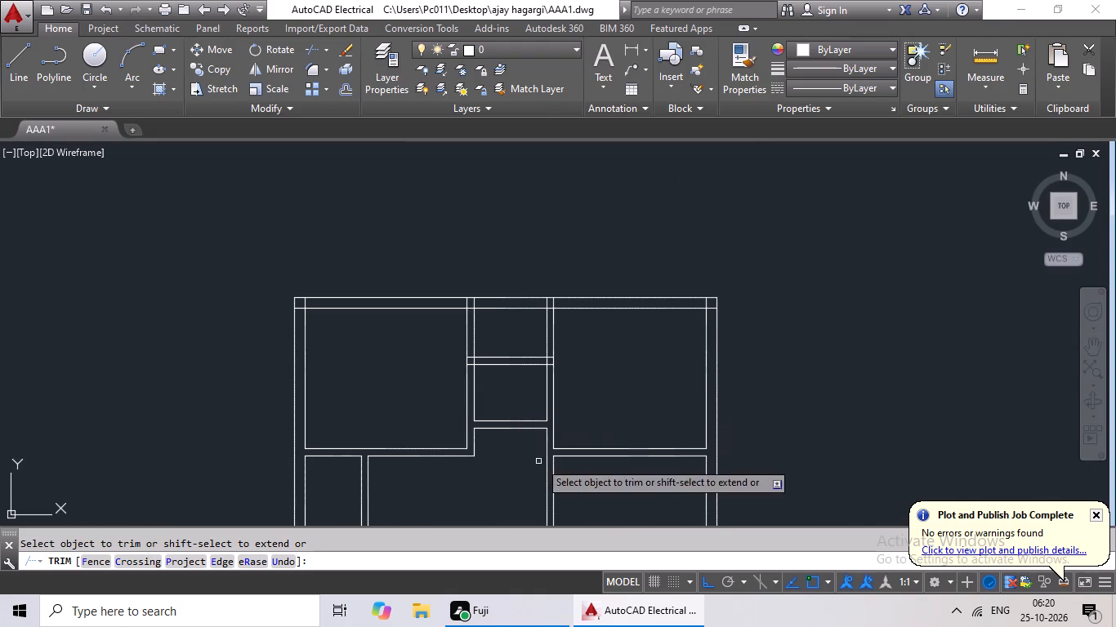
pyautogui.moveTo(581, 381); pyautogui.dragTo(577, 355, button='middle')
pyautogui.scroll(-2, 577, 318)
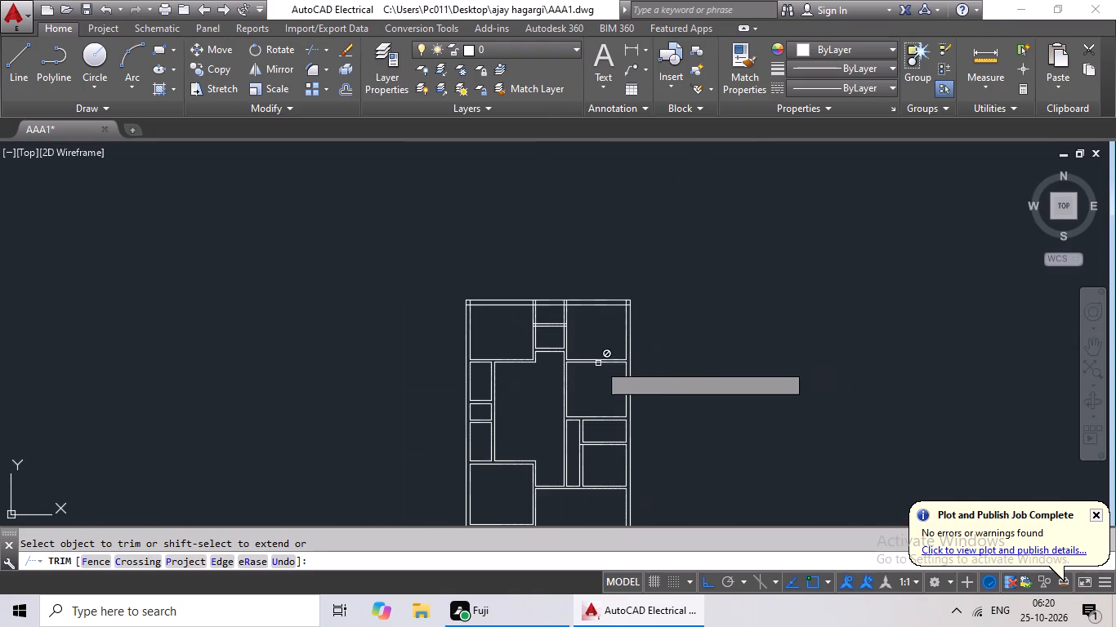
pyautogui.scroll(3, 565, 315)
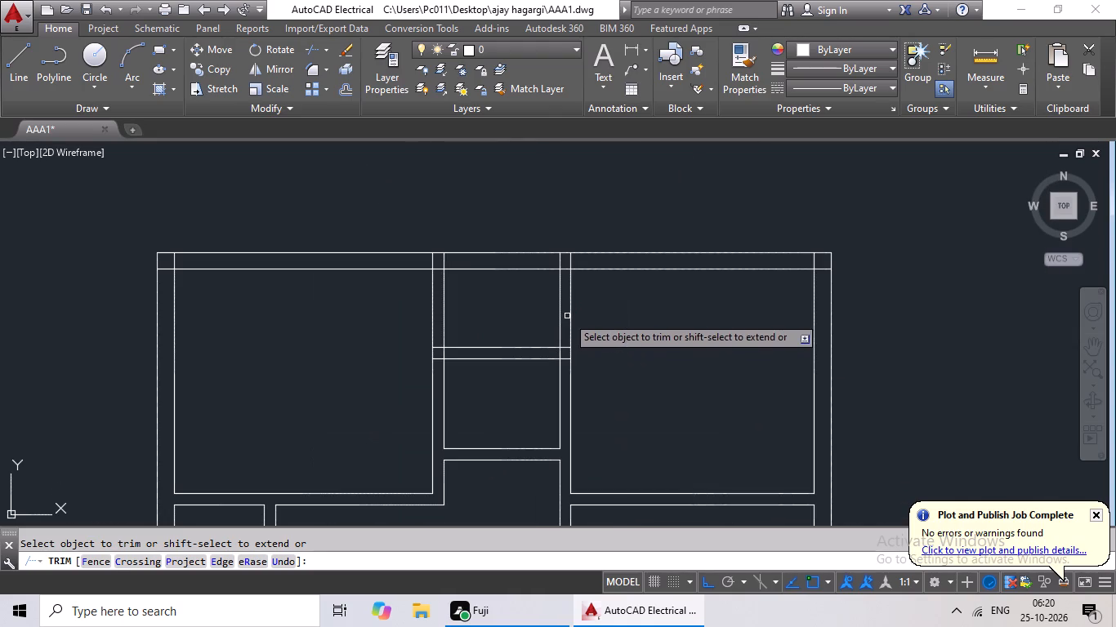
pyautogui.scroll(3, 565, 354)
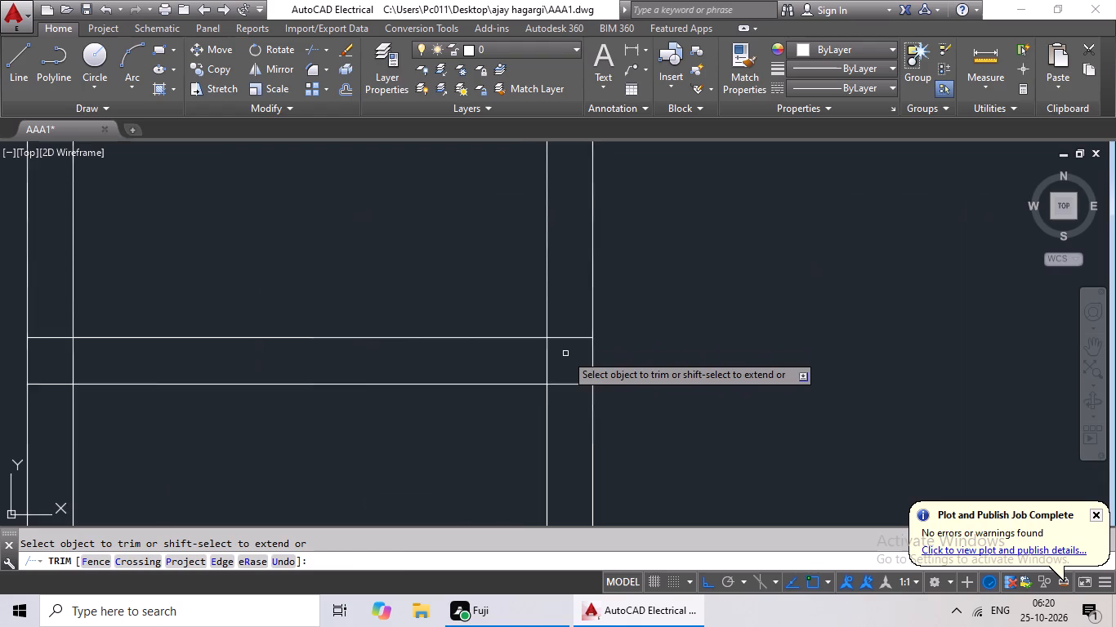
pyautogui.scroll(1, 565, 354)
pyautogui.moveTo(579, 309); pyautogui.dragTo(566, 460)
pyautogui.click(565, 456)
pyautogui.moveTo(569, 381); pyautogui.dragTo(478, 392)
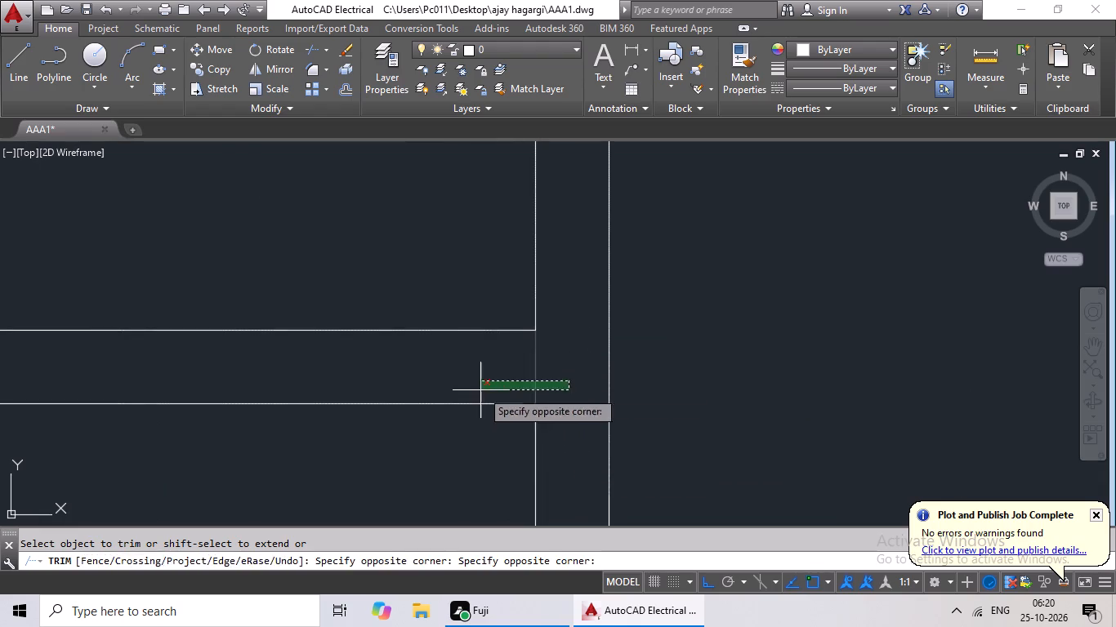
pyautogui.click(482, 389)
# At the left end of the upper short partition, trim its two stubs and the vertical partition's right line across the junction.
pyautogui.scroll(-3, 523, 385)
pyautogui.moveTo(413, 437); pyautogui.dragTo(491, 411, button='middle')
pyautogui.scroll(5, 414, 349)
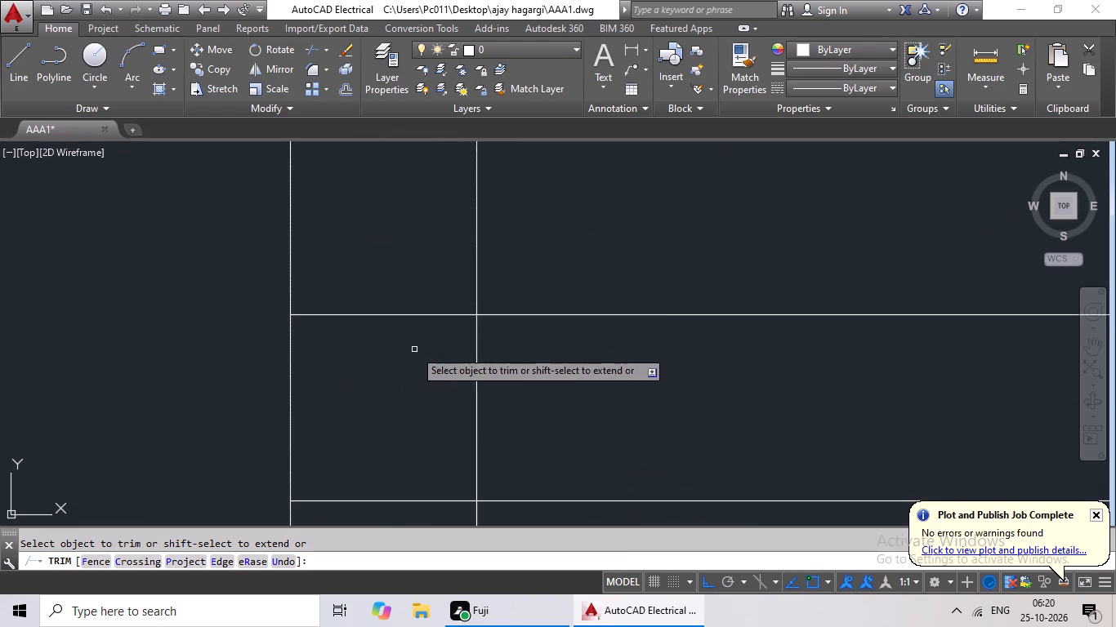
pyautogui.moveTo(407, 287); pyautogui.dragTo(348, 518)
pyautogui.moveTo(567, 387); pyautogui.dragTo(439, 419)
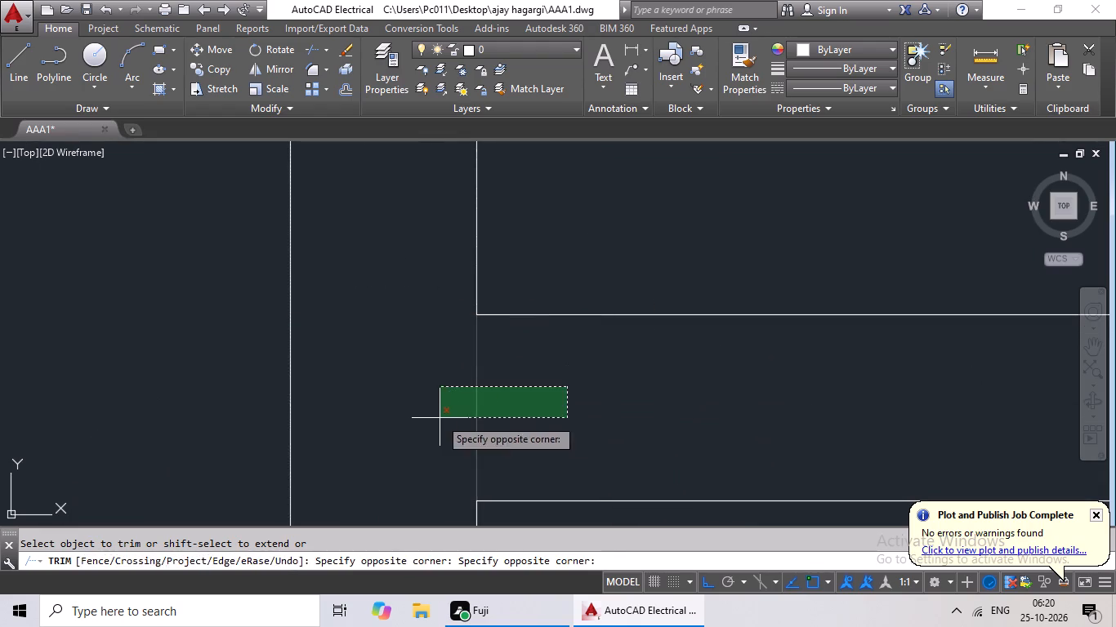
pyautogui.click(440, 417)
# Where the right vertical partition meets the top outer wall, trim its two line ends and the wall's inner line between them.
pyautogui.scroll(-4, 516, 392)
pyautogui.moveTo(596, 297); pyautogui.dragTo(268, 493, button='middle')
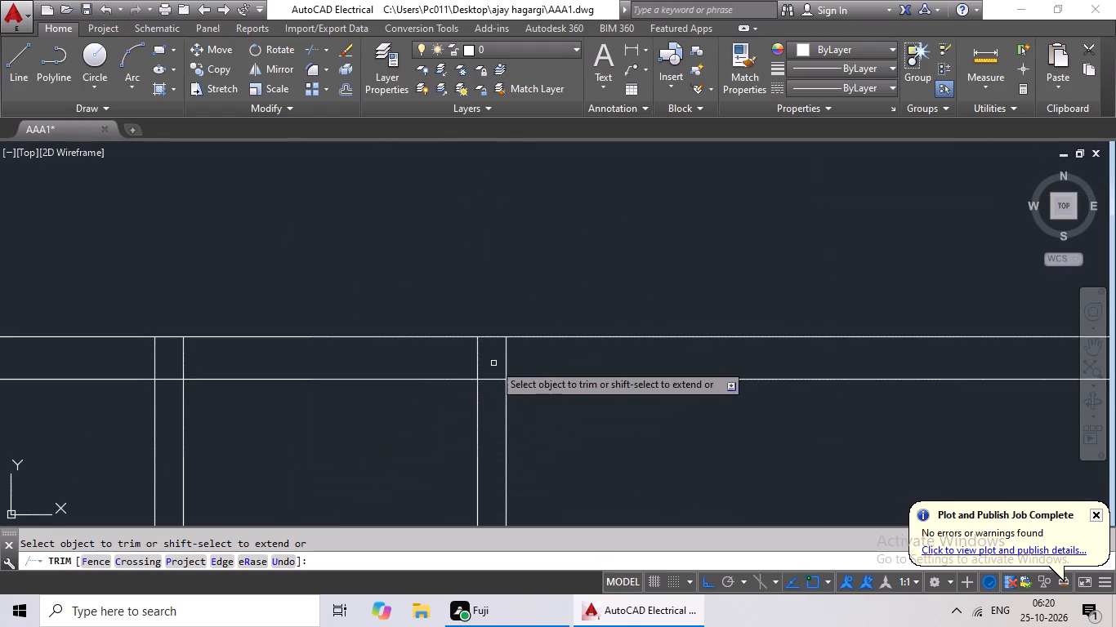
pyautogui.scroll(2, 493, 362)
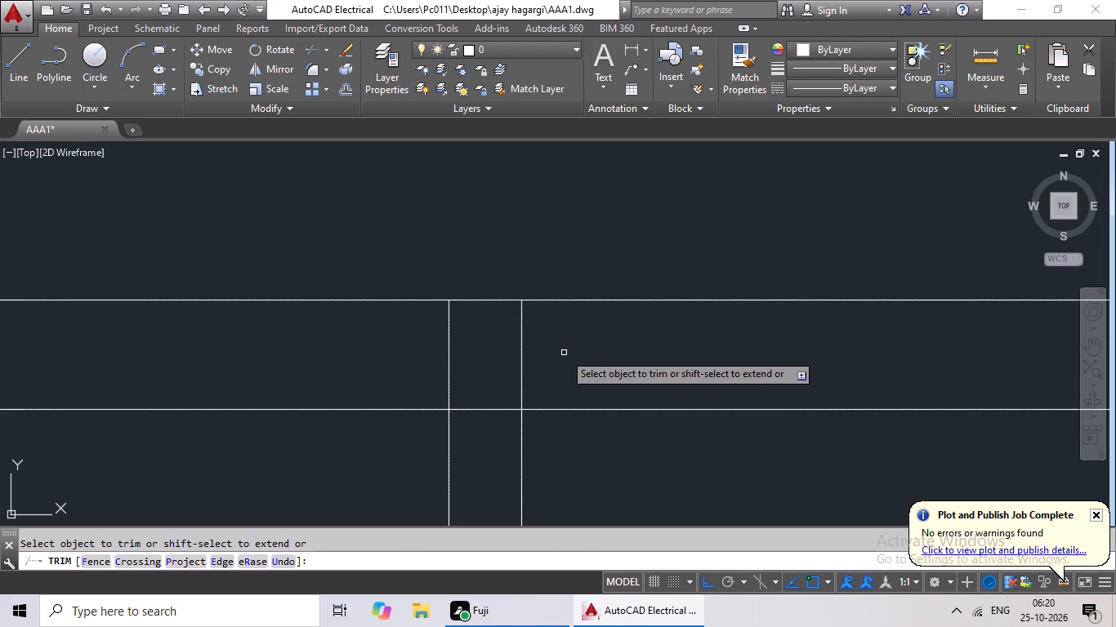
pyautogui.moveTo(564, 346); pyautogui.dragTo(426, 371)
pyautogui.moveTo(480, 382); pyautogui.dragTo(480, 477)
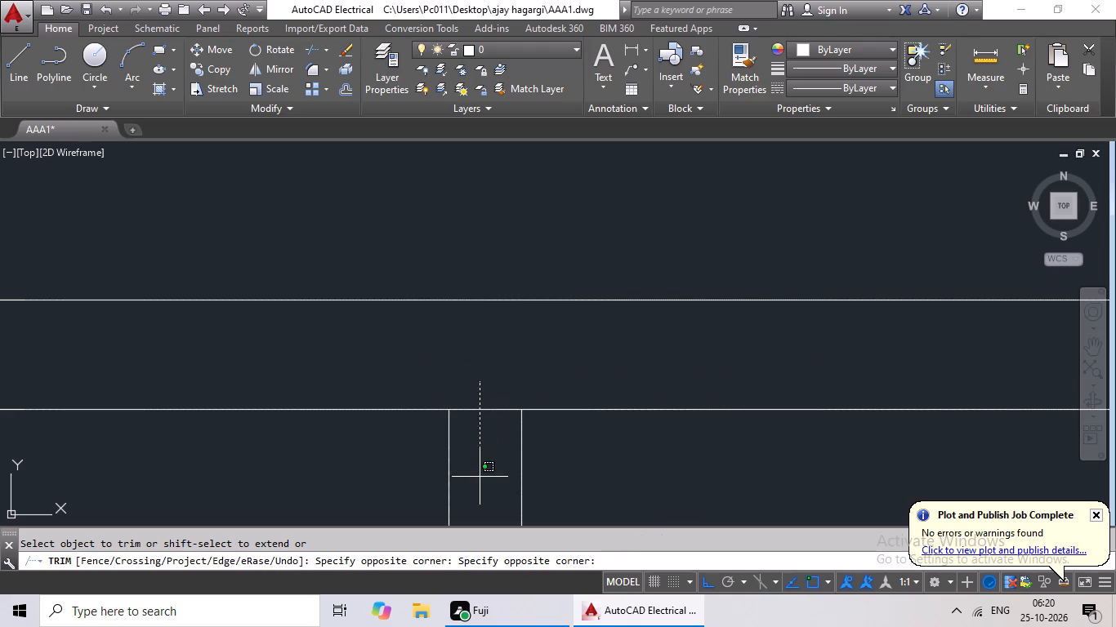
pyautogui.moveTo(480, 477); pyautogui.dragTo(480, 478)
pyautogui.click(484, 469)
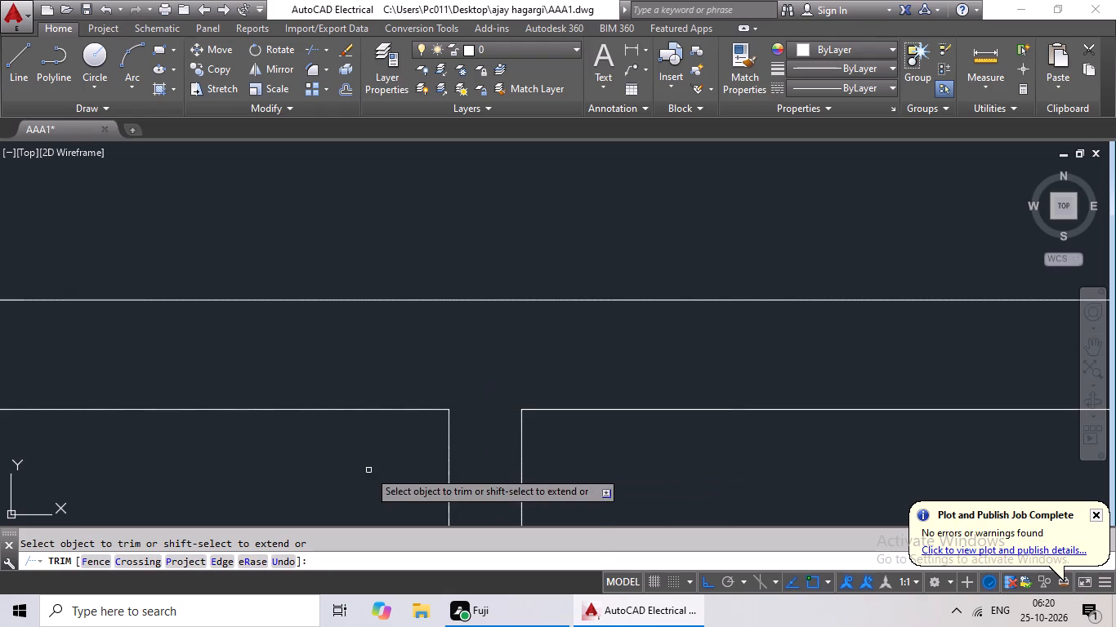
# Where the left vertical partition meets the top outer wall, trim its two line ends and the wall's inner line between them.
pyautogui.moveTo(359, 464); pyautogui.dragTo(501, 404, button='middle')
pyautogui.scroll(-3, 523, 409)
pyautogui.moveTo(449, 438); pyautogui.dragTo(514, 394, button='middle')
pyautogui.scroll(3, 406, 348)
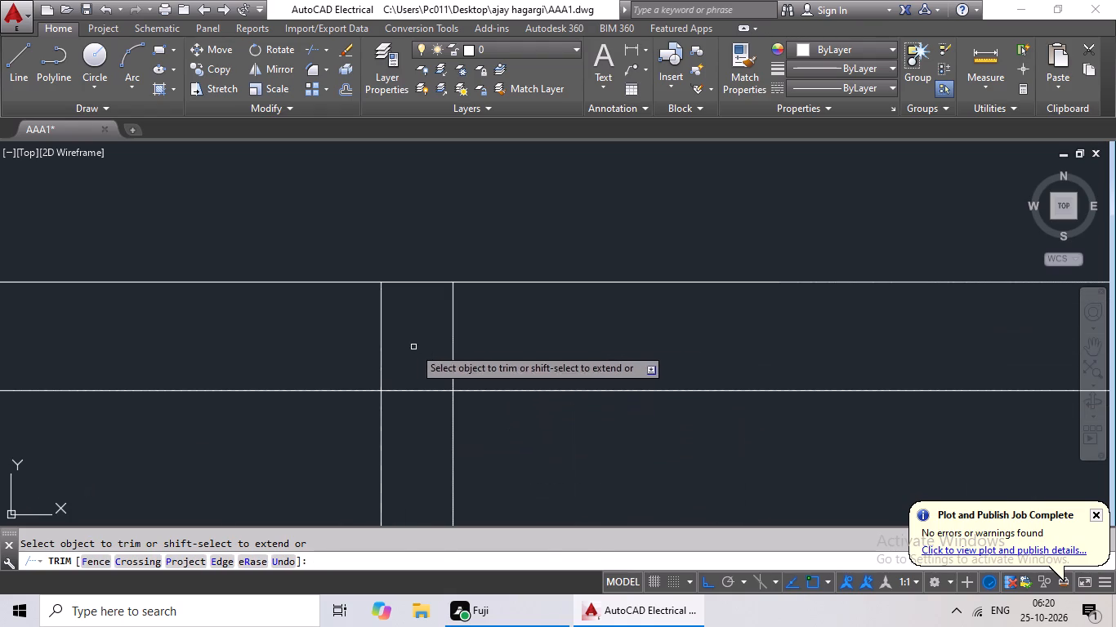
pyautogui.moveTo(548, 319); pyautogui.dragTo(331, 352)
pyautogui.click(353, 352)
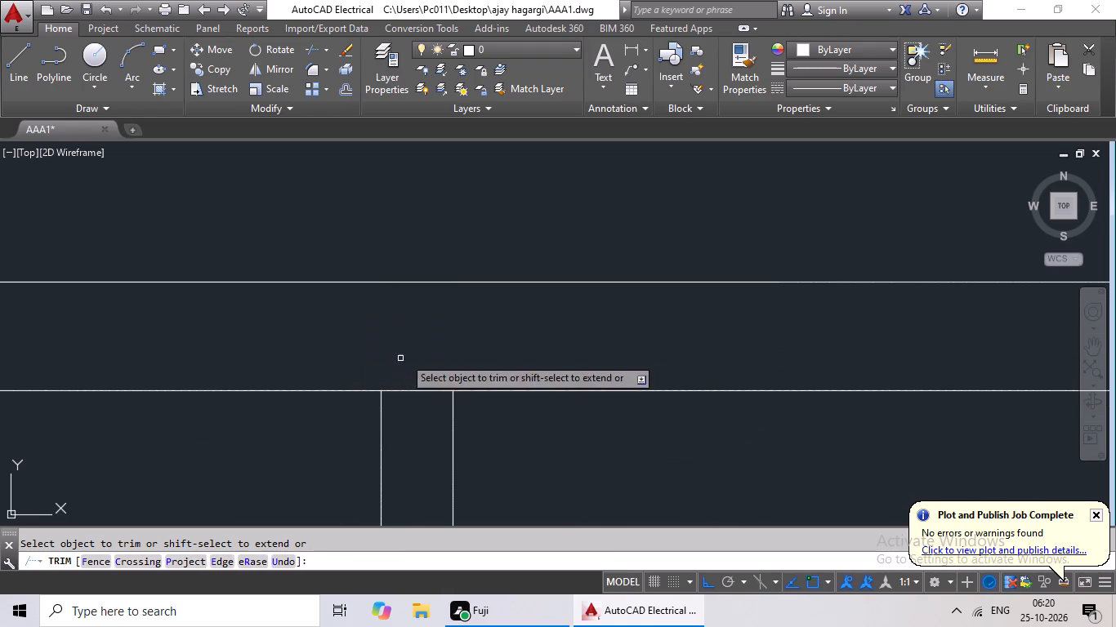
pyautogui.moveTo(413, 358); pyautogui.dragTo(408, 434)
pyautogui.click(408, 434)
# At the top-left corner of the outer wall, trim the two inner wall lines where they overrun their intersection.
pyautogui.scroll(-3, 453, 398)
pyautogui.moveTo(479, 428); pyautogui.dragTo(480, 380, button='middle')
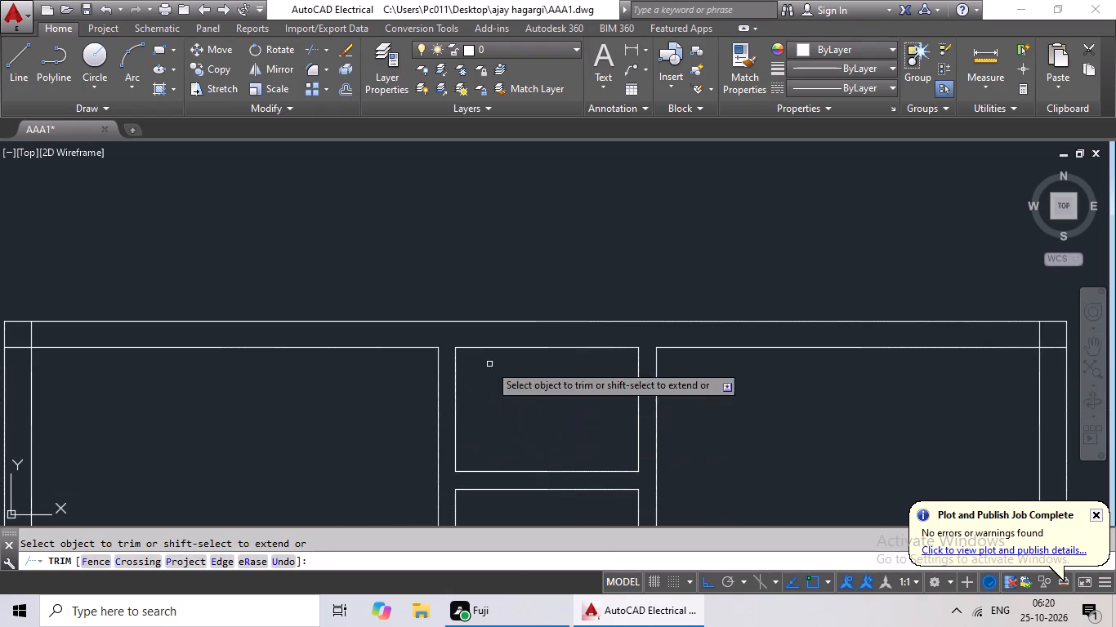
pyautogui.moveTo(319, 400); pyautogui.dragTo(602, 395, button='middle')
pyautogui.scroll(3, 306, 332)
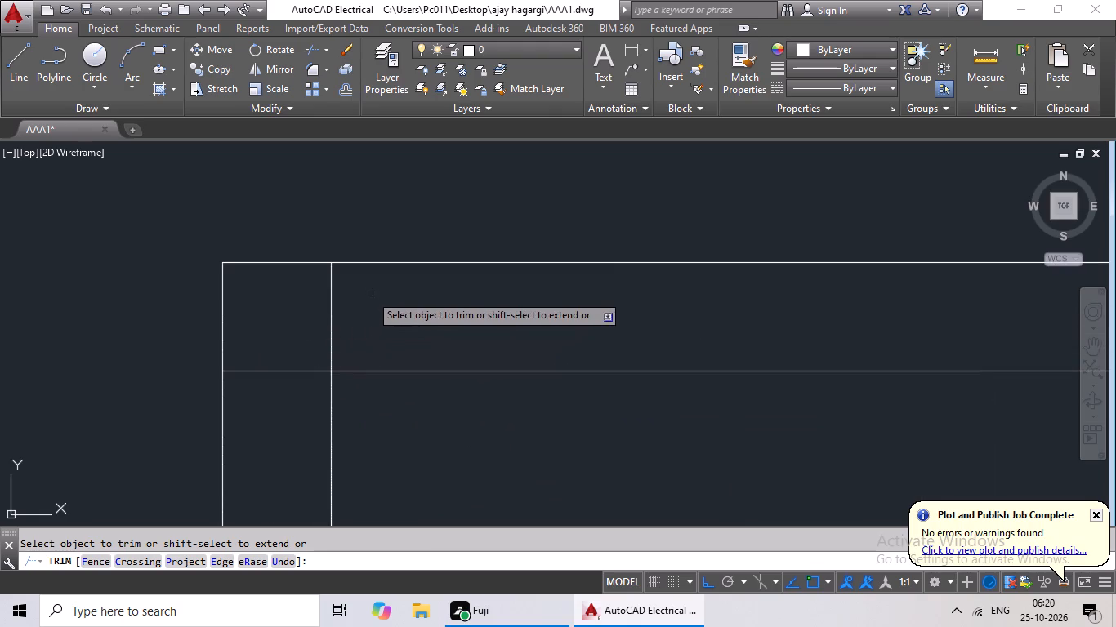
pyautogui.scroll(1, 370, 294)
pyautogui.moveTo(371, 296); pyautogui.dragTo(222, 353)
pyautogui.click(222, 353)
pyautogui.moveTo(226, 356); pyautogui.dragTo(204, 466)
pyautogui.click(204, 464)
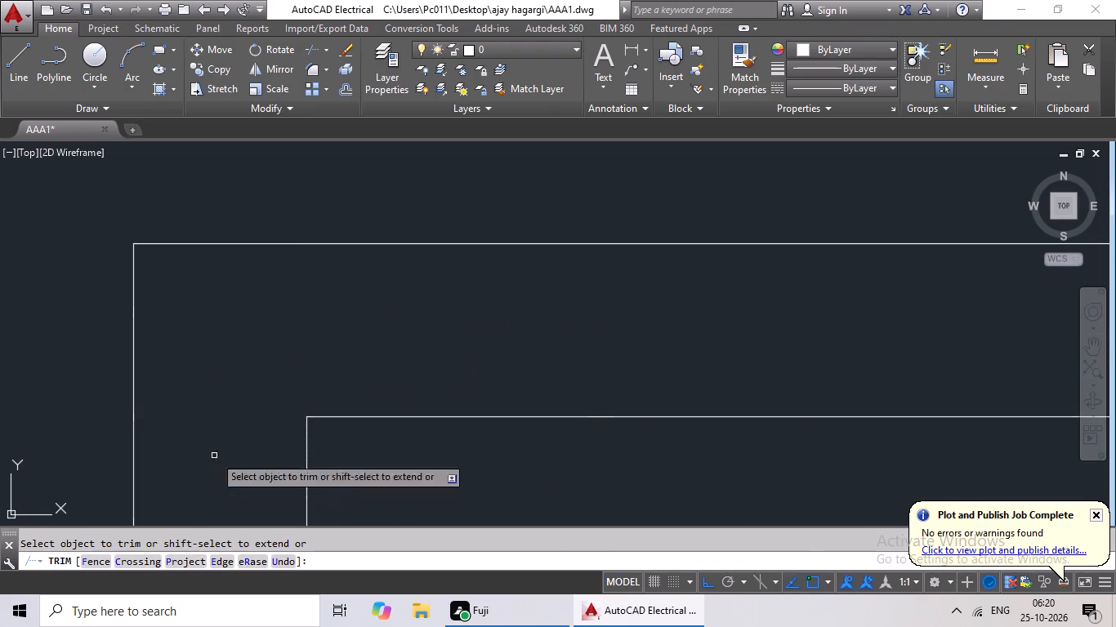
# At the top-right corner of the outer wall, trim the two inner wall lines where they overrun their intersection.
pyautogui.scroll(-4, 334, 400)
pyautogui.scroll(-2, 409, 450)
pyautogui.moveTo(408, 448); pyautogui.dragTo(4, 288, button='middle')
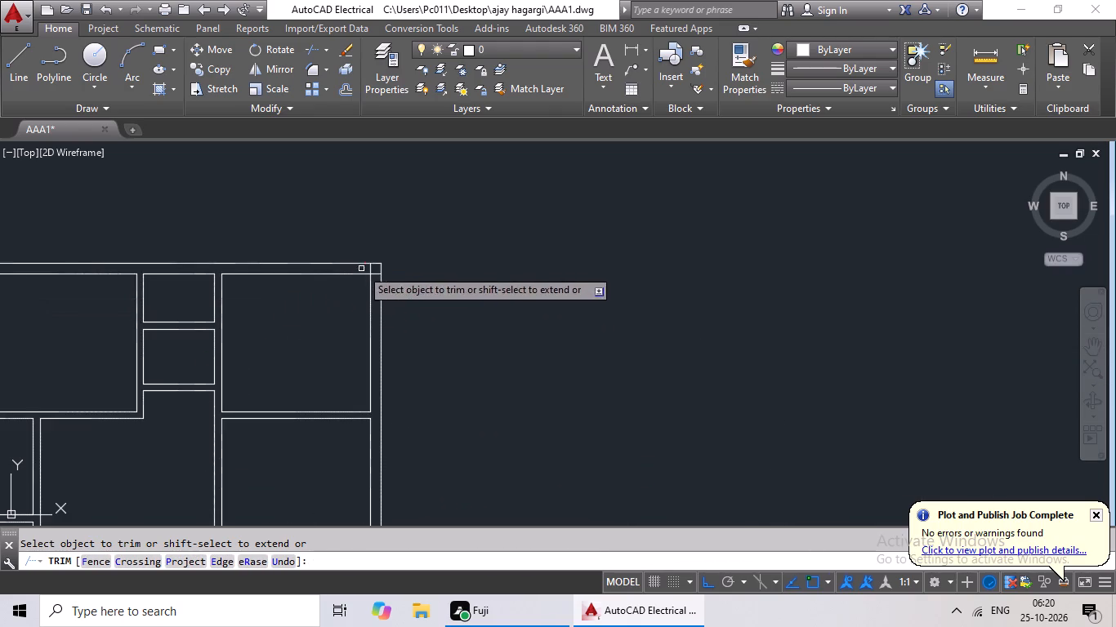
pyautogui.scroll(4, 439, 292)
pyautogui.scroll(-3, 400, 302)
pyautogui.scroll(2, 314, 264)
pyautogui.moveTo(314, 263); pyautogui.dragTo(321, 294, button='middle')
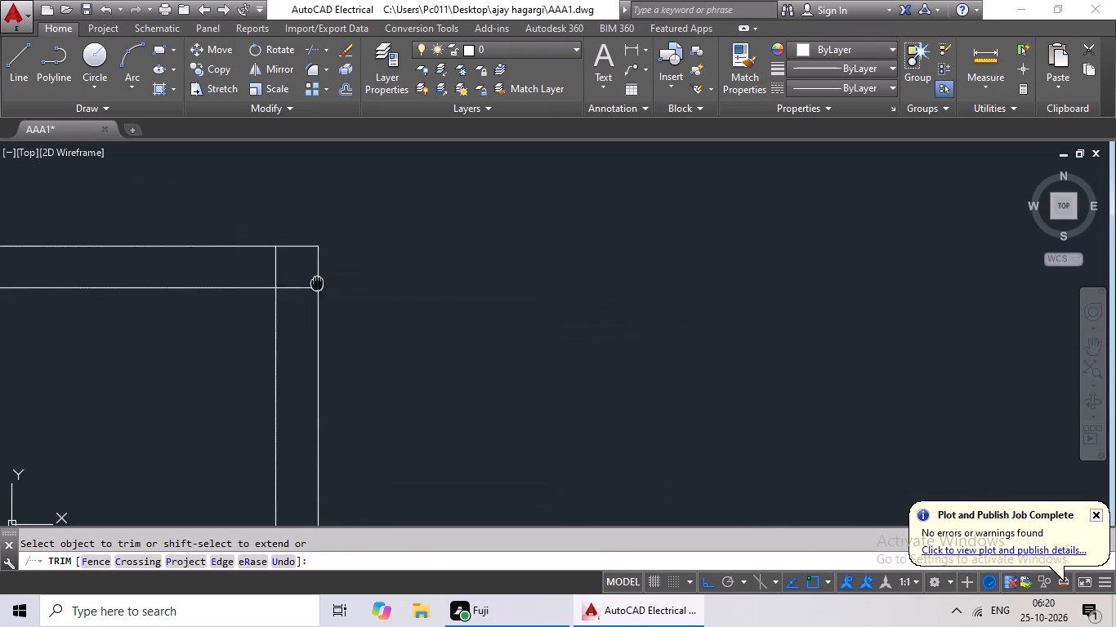
pyautogui.moveTo(321, 294); pyautogui.dragTo(449, 349, button='middle')
pyautogui.scroll(3, 419, 340)
pyautogui.moveTo(352, 320); pyautogui.dragTo(473, 465)
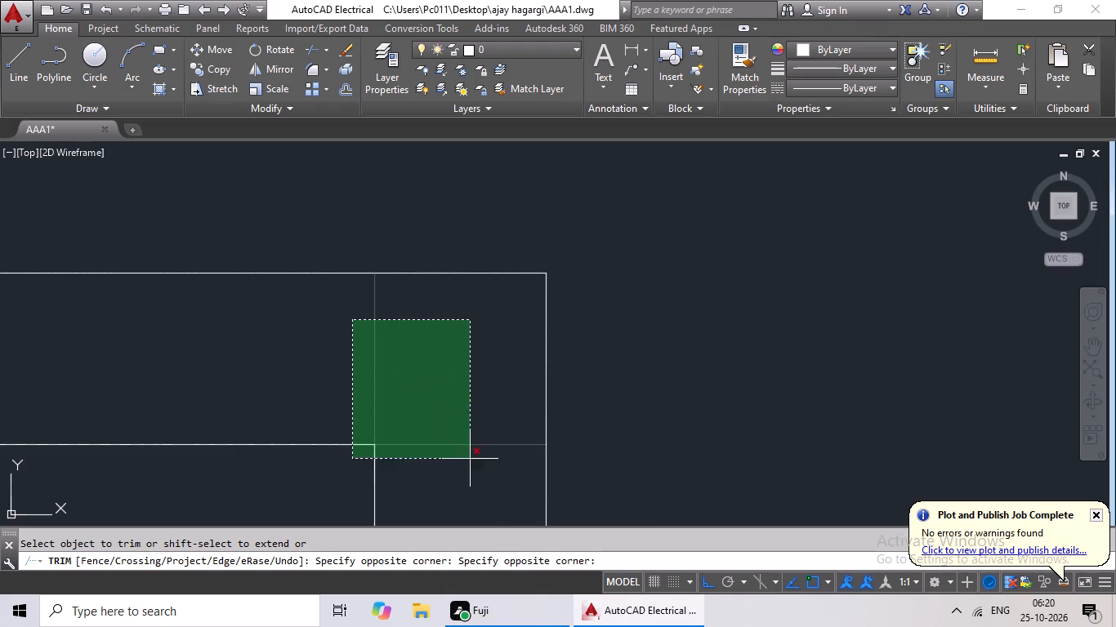
pyautogui.moveTo(473, 465); pyautogui.dragTo(477, 484)
# Examine the whole floor plan from the top wall down to the staircase for untrimmed wall junctions.
pyautogui.scroll(-4, 473, 474)
pyautogui.moveTo(301, 470); pyautogui.dragTo(327, 296, button='middle')
pyautogui.scroll(-3, 377, 388)
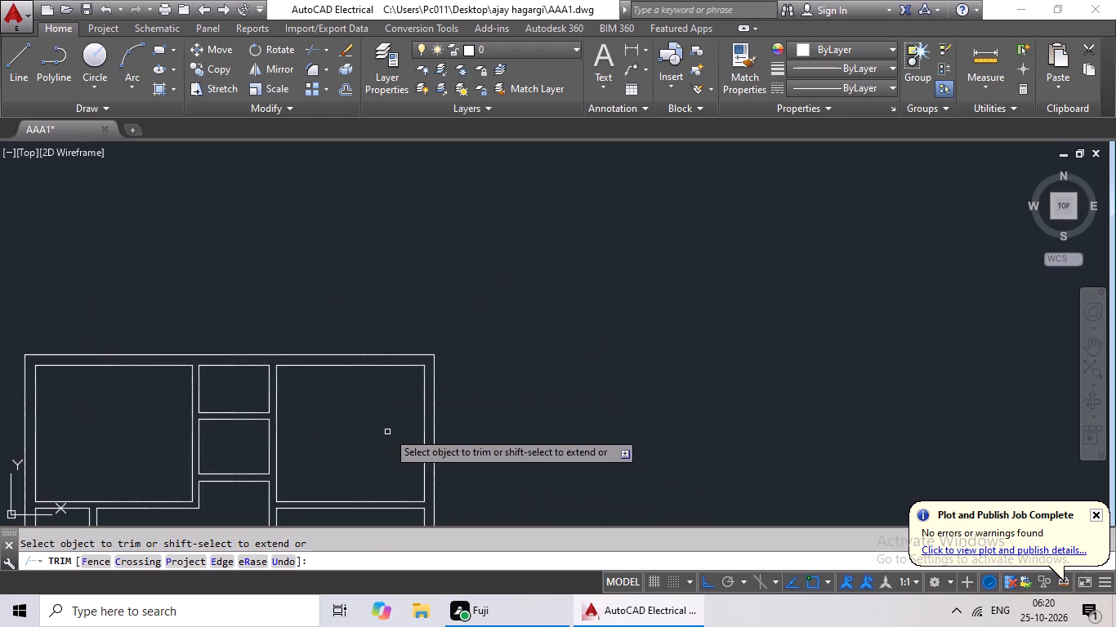
pyautogui.moveTo(387, 429); pyautogui.dragTo(431, 301, button='middle')
pyautogui.scroll(-1, 367, 383)
pyautogui.moveTo(367, 403); pyautogui.dragTo(390, 292, button='middle')
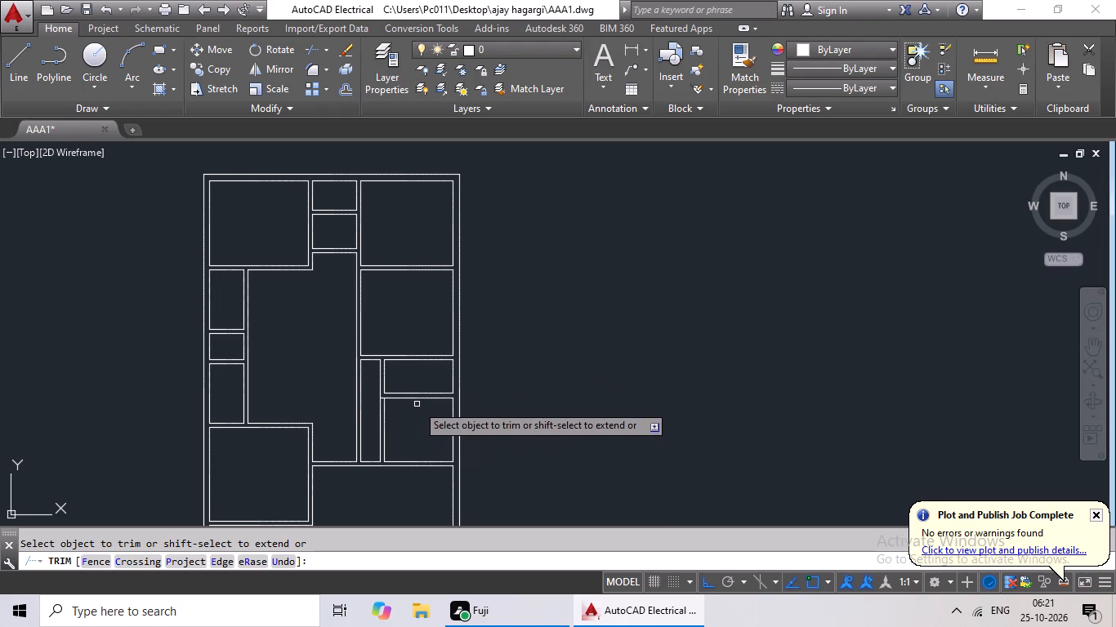
pyautogui.moveTo(427, 296); pyautogui.dragTo(427, 298, button='middle')
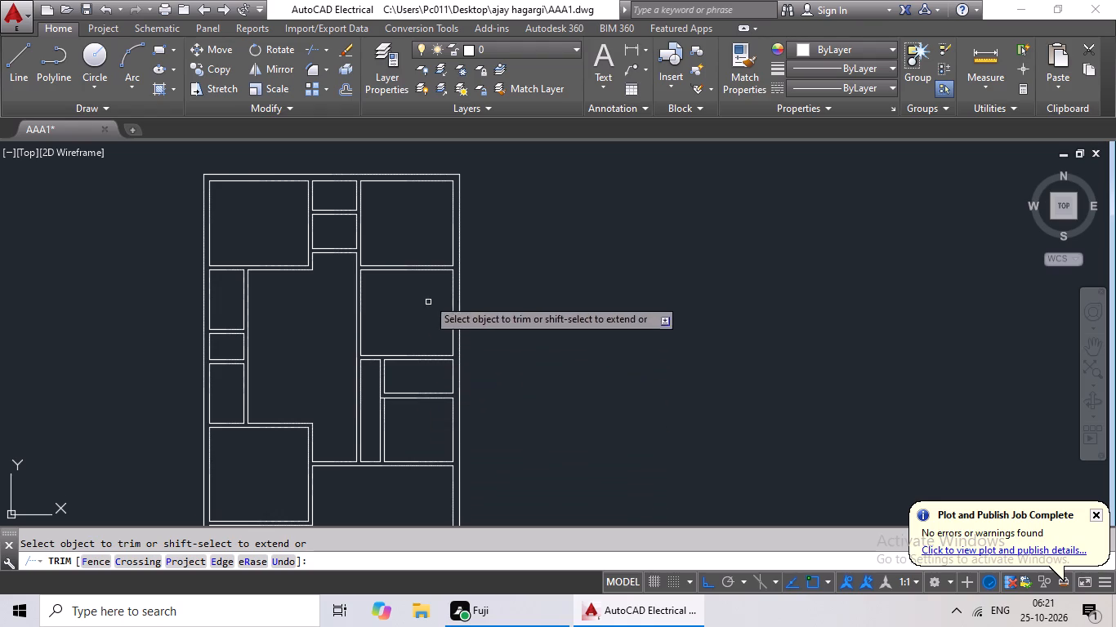
pyautogui.moveTo(427, 298); pyautogui.dragTo(426, 213, button='middle')
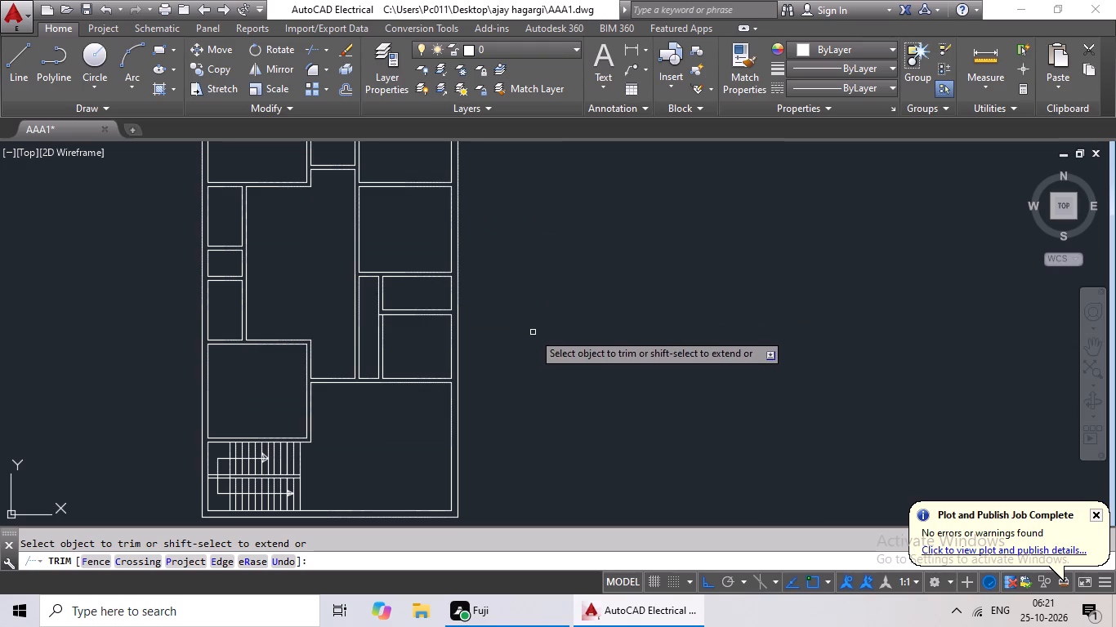
pyautogui.moveTo(533, 327); pyautogui.dragTo(634, 353, button='middle')
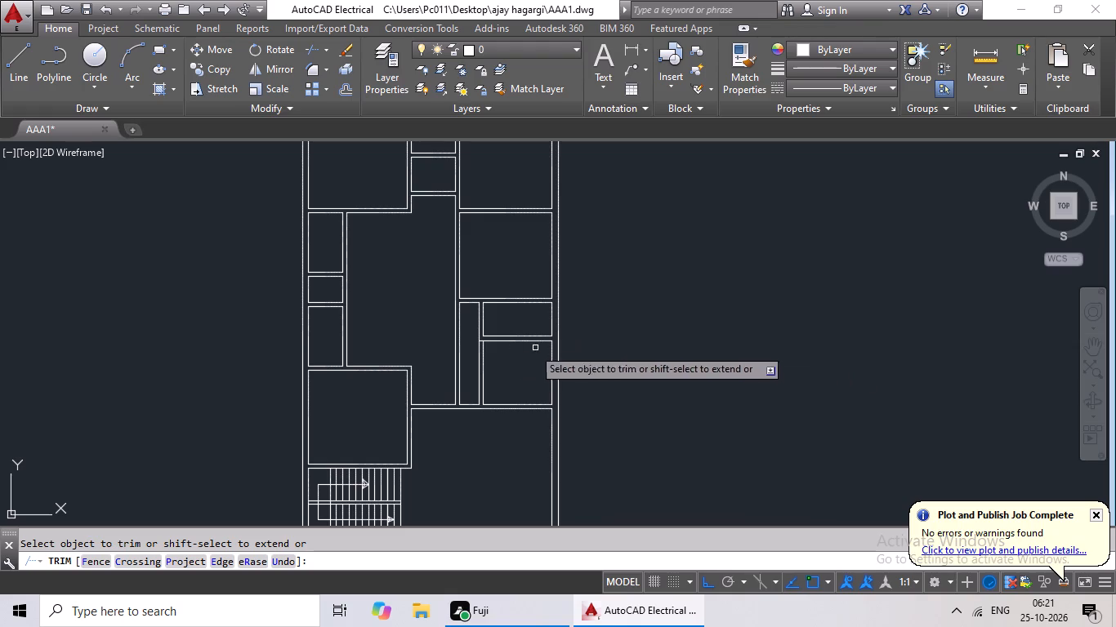
pyautogui.press('Escape')
pyautogui.press('Escape')
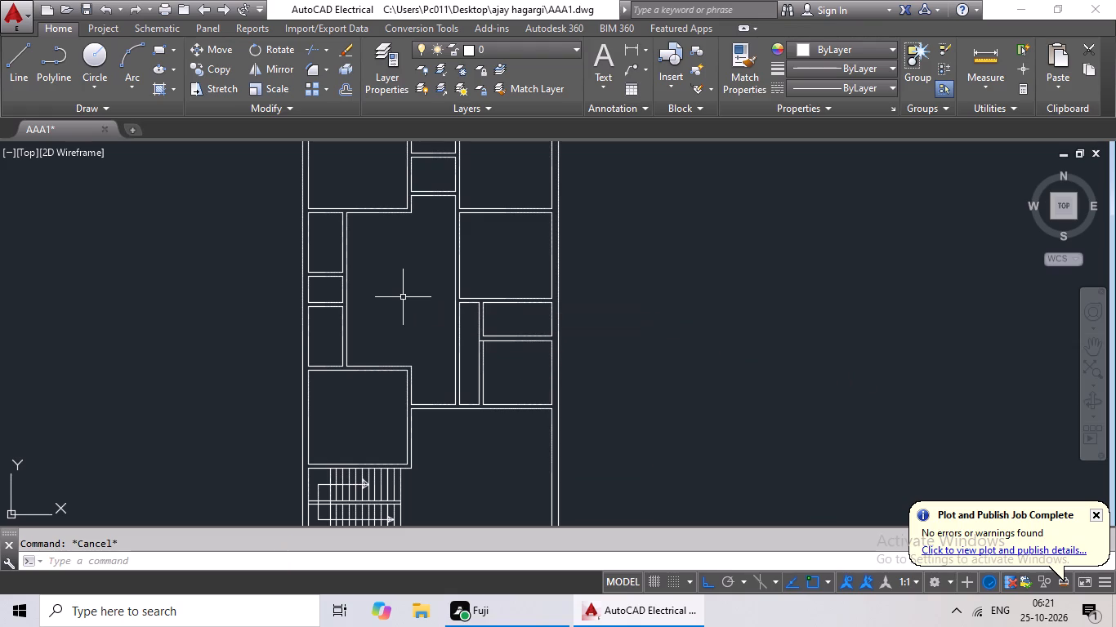
# Extend the upper and lower lines of the small middle room on the left side to the vertical partition's far line.
pyautogui.write('ex')
pyautogui.press('space')
pyautogui.press('space')
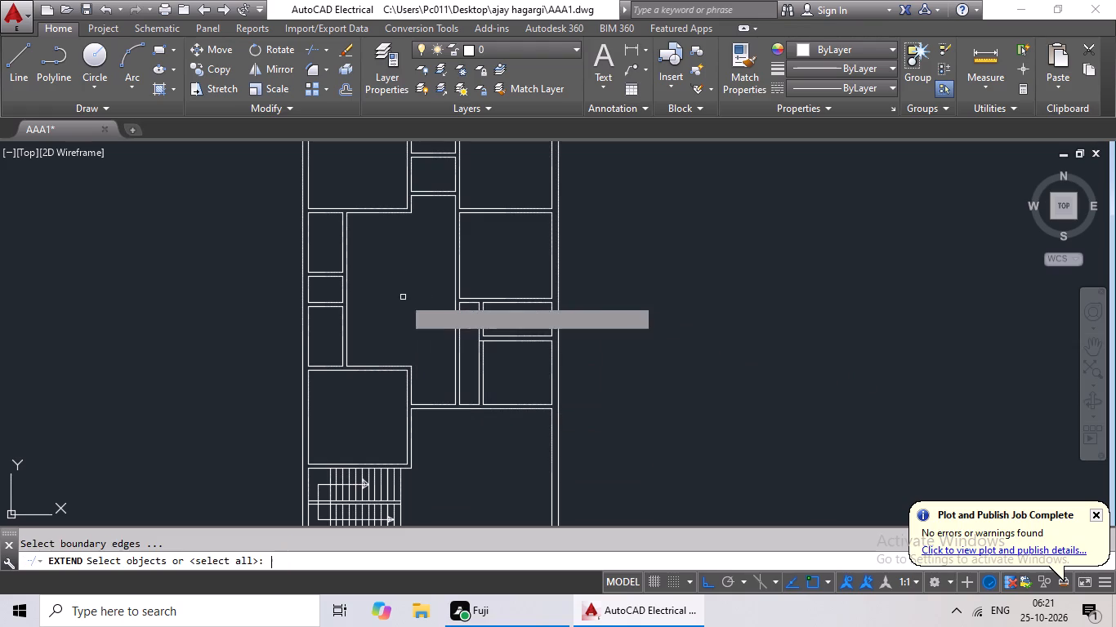
pyautogui.scroll(3, 343, 278)
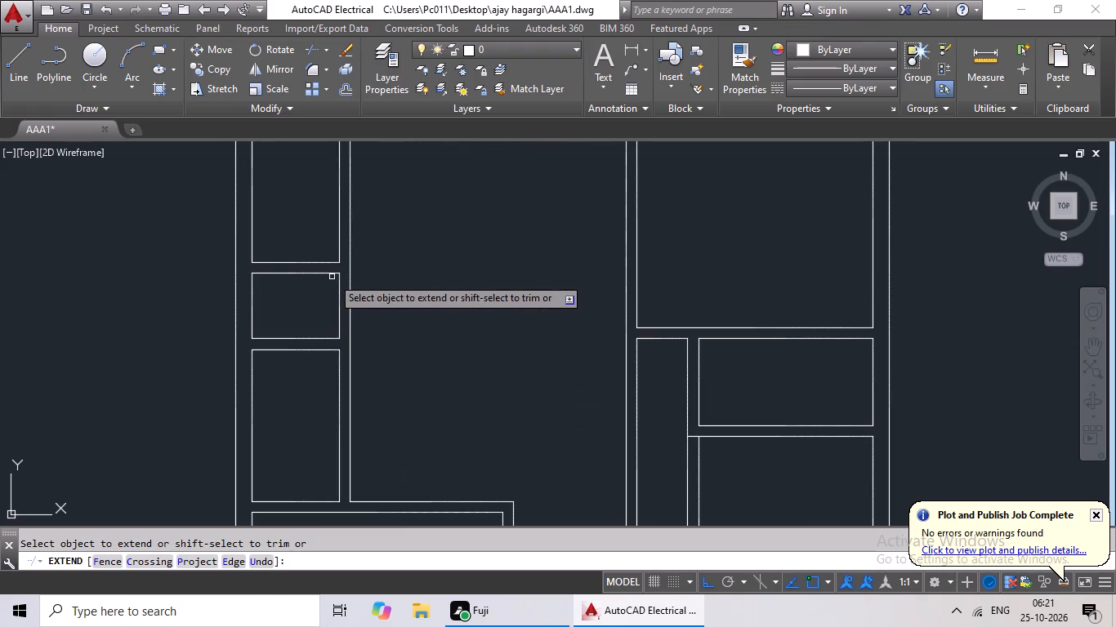
pyautogui.click(334, 275)
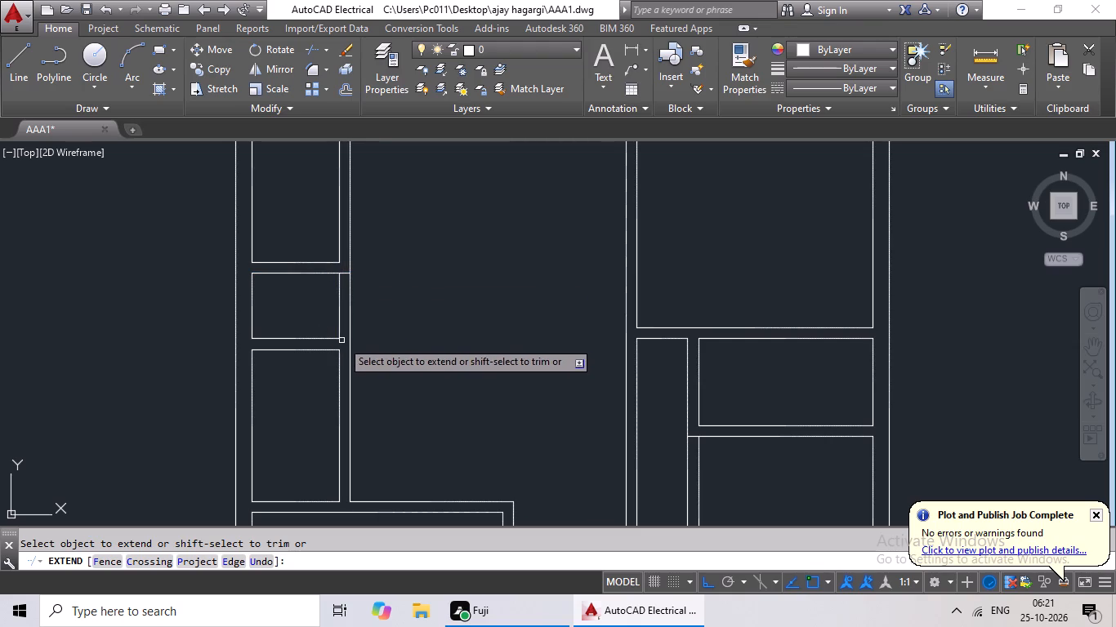
pyautogui.click(331, 337)
pyautogui.press('Escape')
pyautogui.press('Escape')
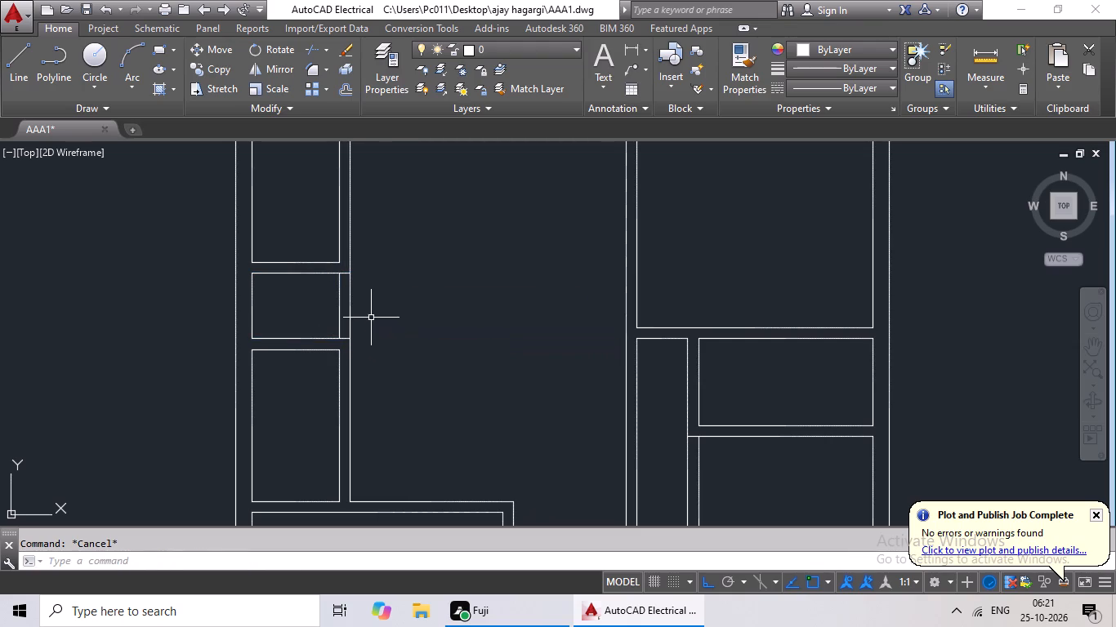
pyautogui.press('Escape')
# Delete the short vertical line closing the right side of the small middle room along the left outer wall.
pyautogui.click(339, 300)
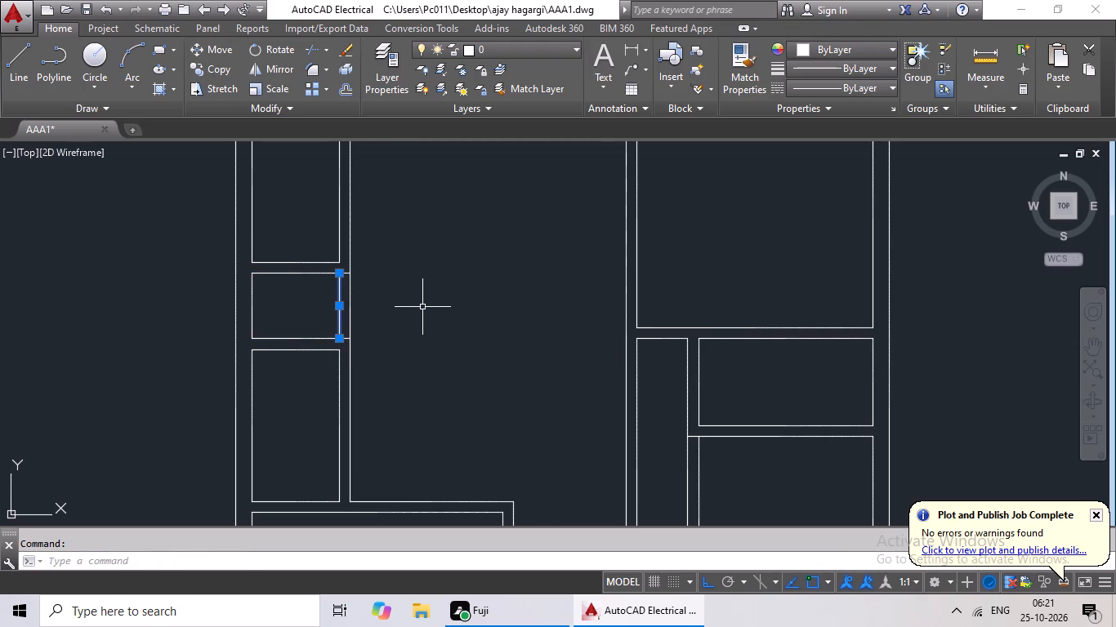
pyautogui.press('Delete')
# Draw a 9" horizontal line across the left outer wall at the midpoint of the top-left room's side.
pyautogui.scroll(-1, 468, 299)
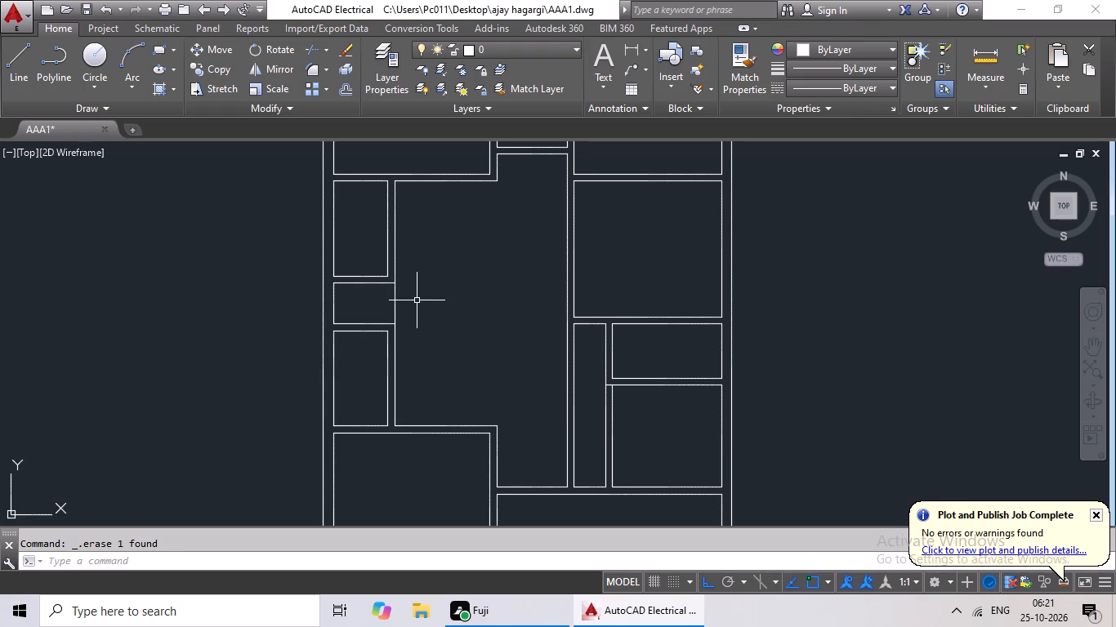
pyautogui.moveTo(447, 256); pyautogui.dragTo(327, 304, button='middle')
pyautogui.moveTo(366, 273); pyautogui.dragTo(270, 320, button='middle')
pyautogui.scroll(-1, 285, 300)
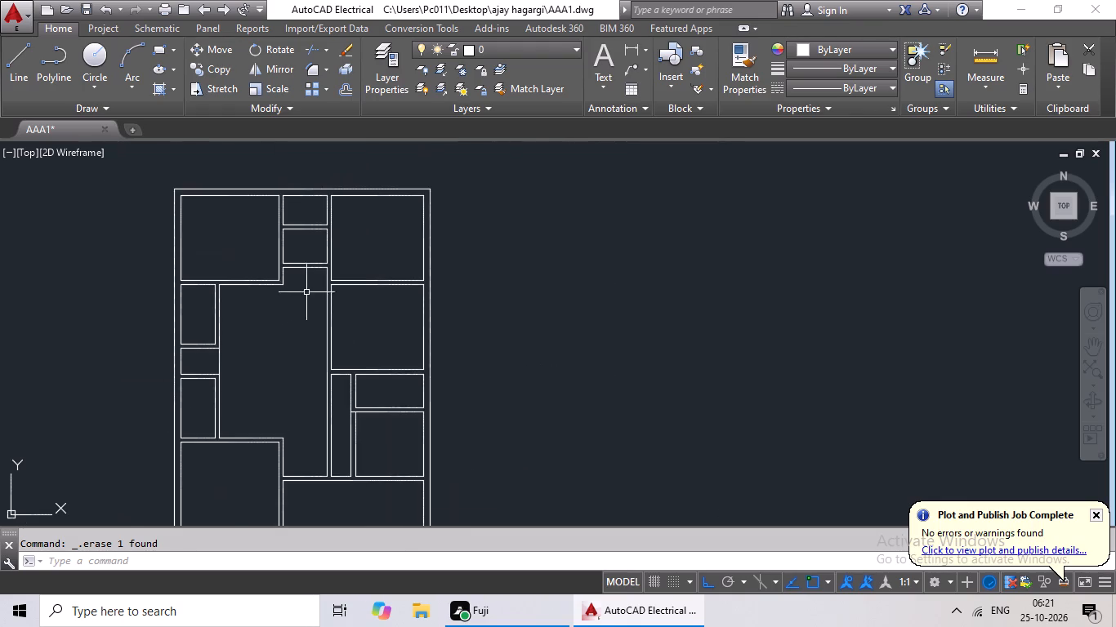
pyautogui.moveTo(293, 299); pyautogui.dragTo(249, 321, button='middle')
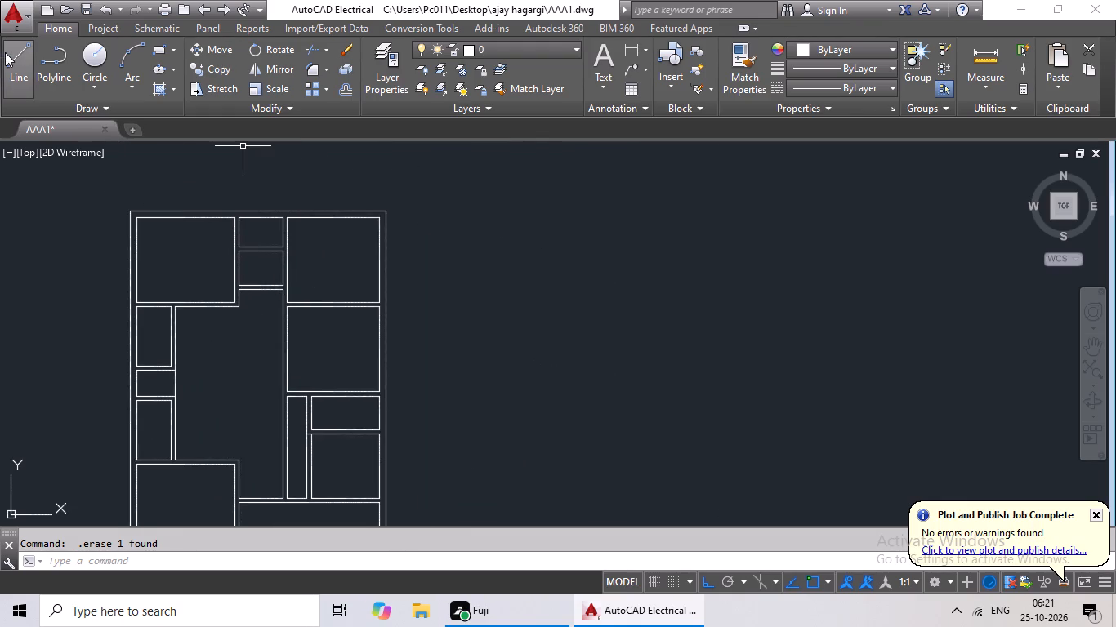
pyautogui.click(10, 59)
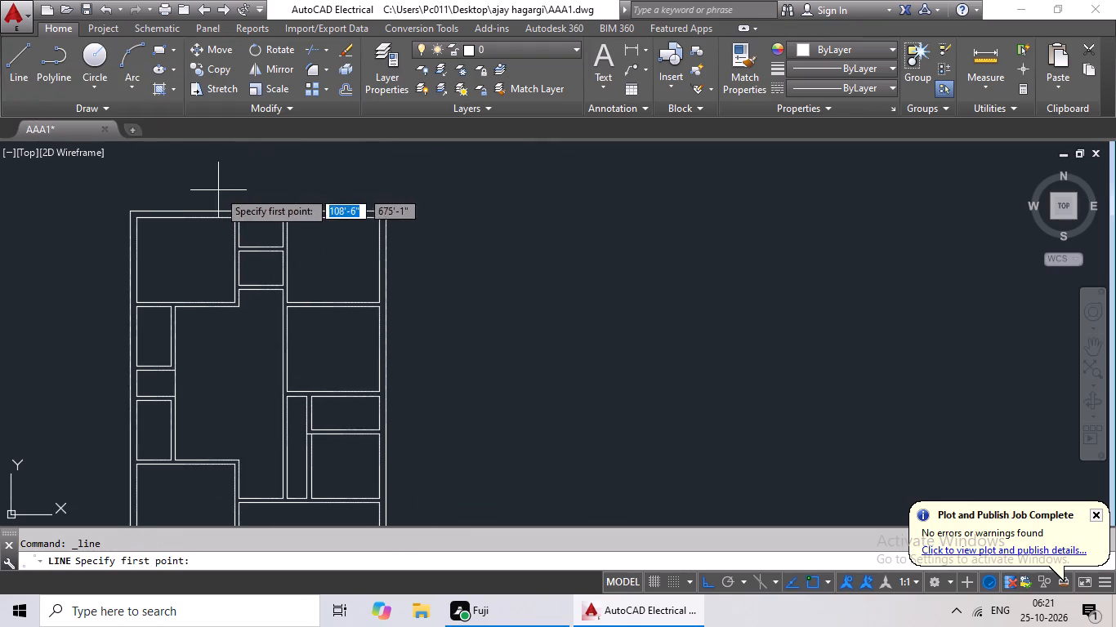
pyautogui.scroll(2, 161, 259)
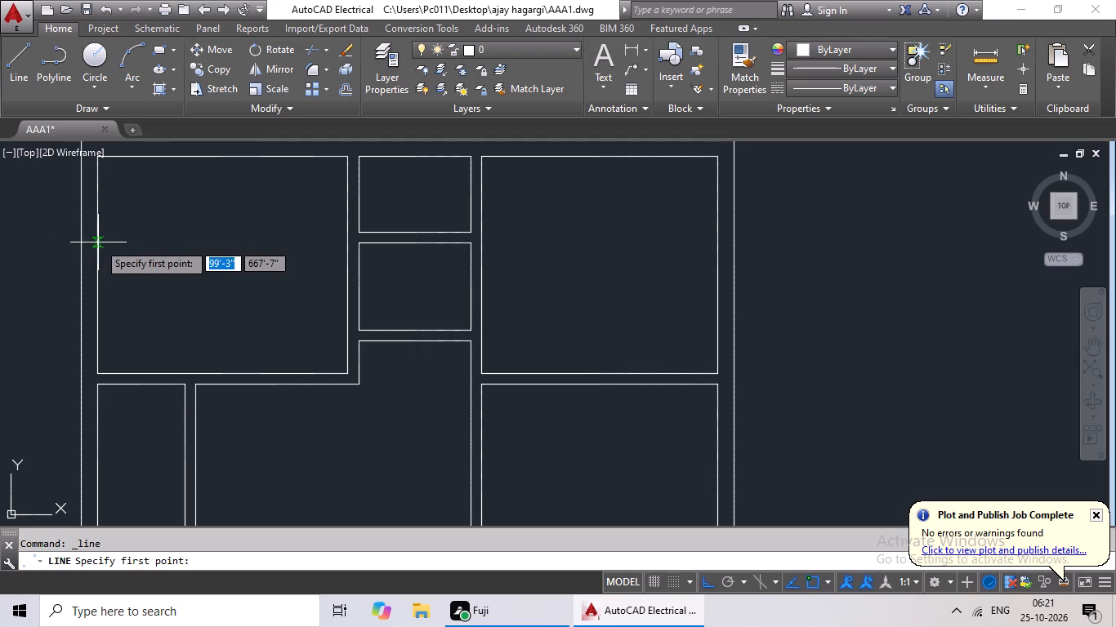
pyautogui.click(97, 268)
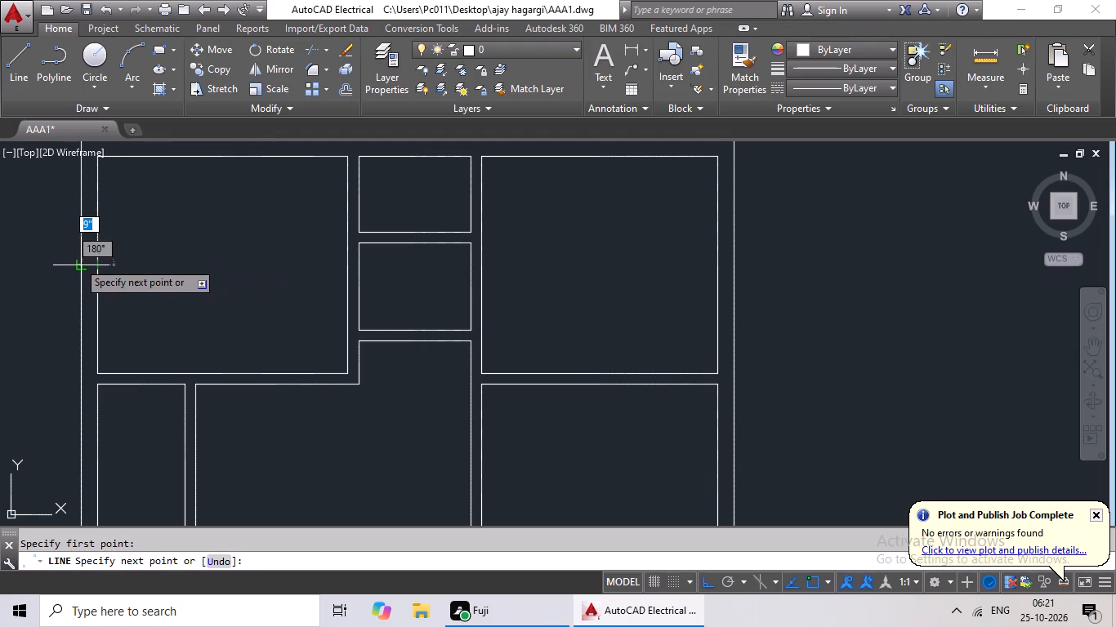
pyautogui.click(75, 261)
pyautogui.scroll(-1, 235, 264)
pyautogui.press('Escape')
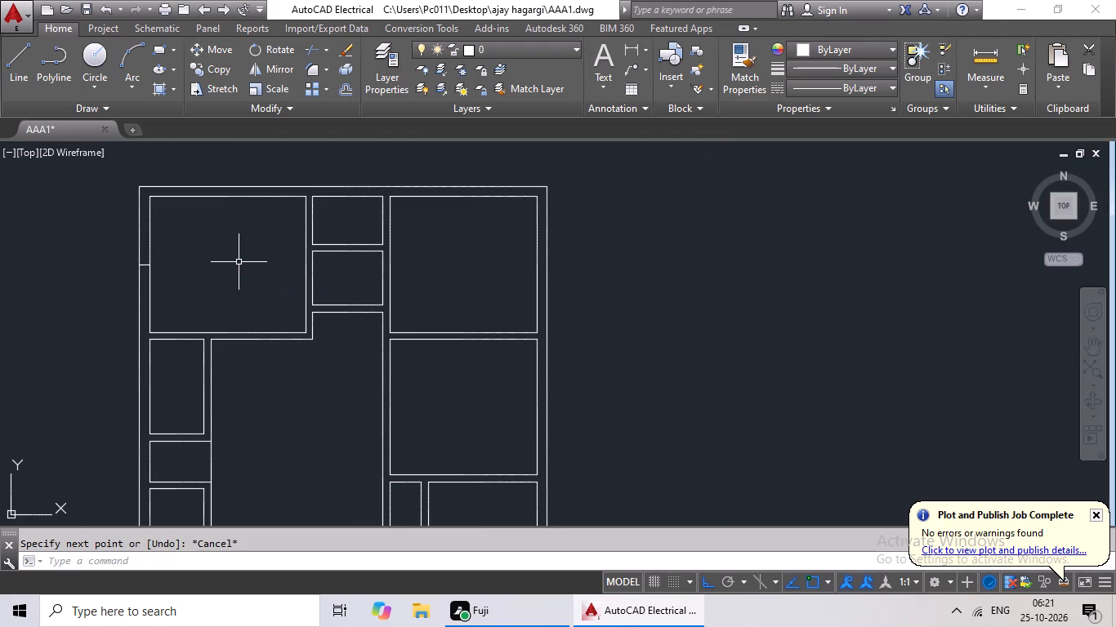
# Draw a 9" vertical line across the top outer wall at the midpoint of the top-left room's upper side.
pyautogui.click(9, 59)
pyautogui.moveTo(250, 252); pyautogui.dragTo(239, 322, button='middle')
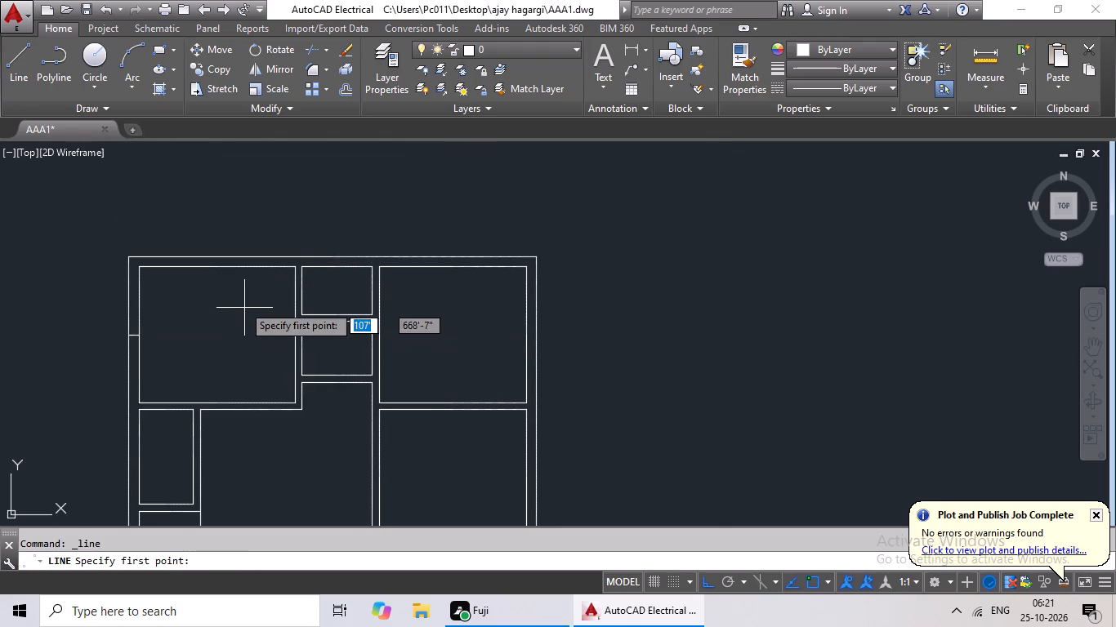
pyautogui.click(217, 265)
pyautogui.scroll(3, 217, 251)
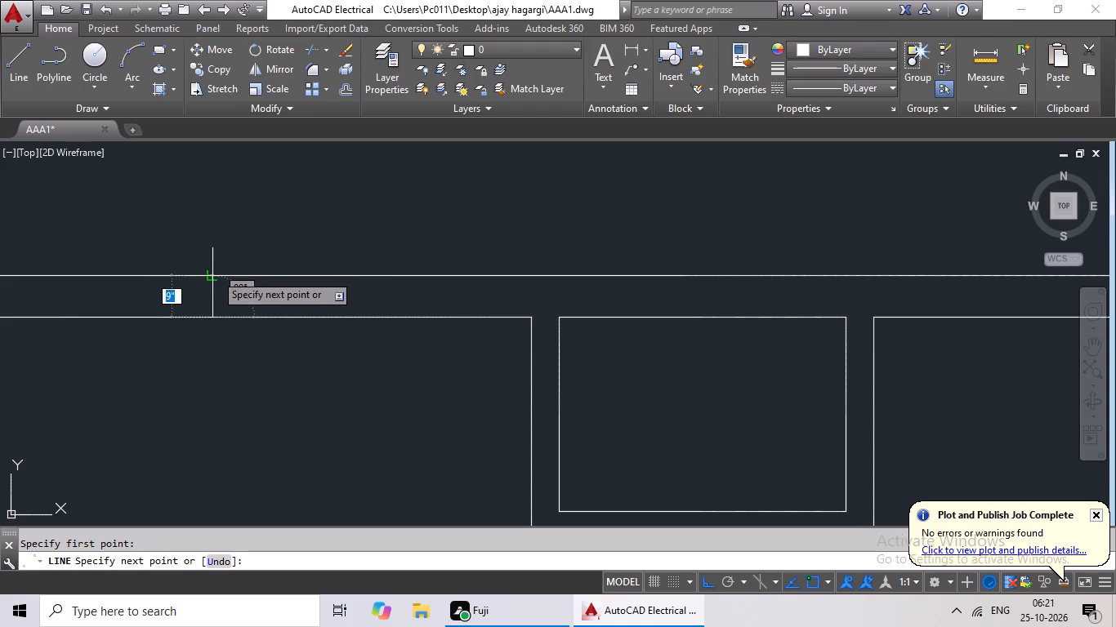
pyautogui.moveTo(215, 273); pyautogui.dragTo(222, 274)
pyautogui.press('Escape')
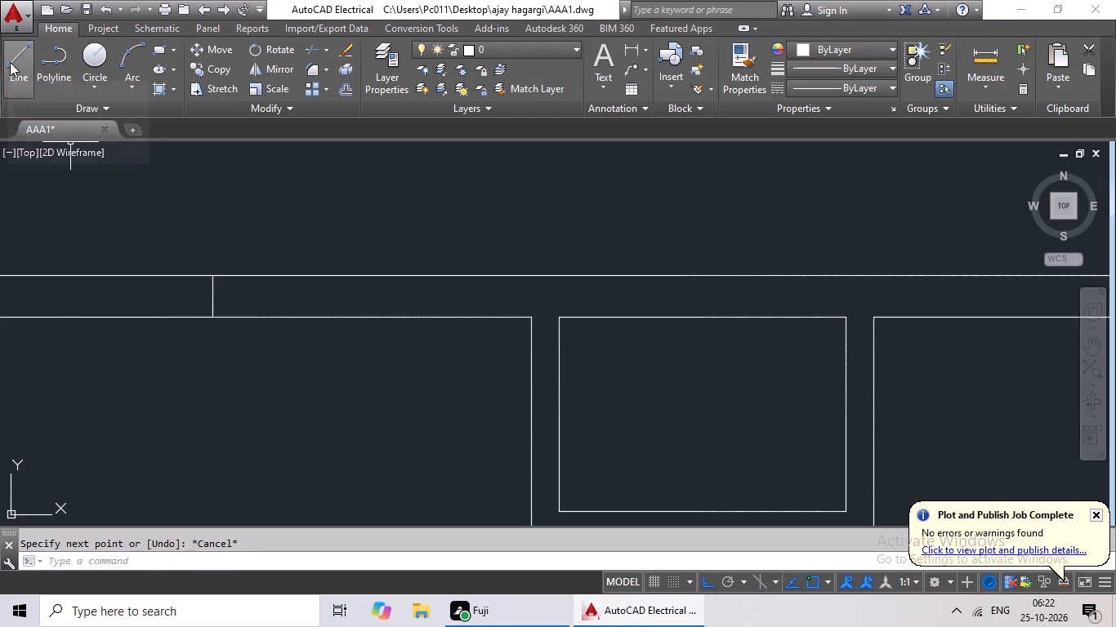
# Draw a vertical line across the top outer wall at the midpoint of the small top-middle room's upper side.
pyautogui.click(10, 61)
pyautogui.scroll(-3, 324, 258)
pyautogui.moveTo(352, 315); pyautogui.dragTo(287, 318, button='middle')
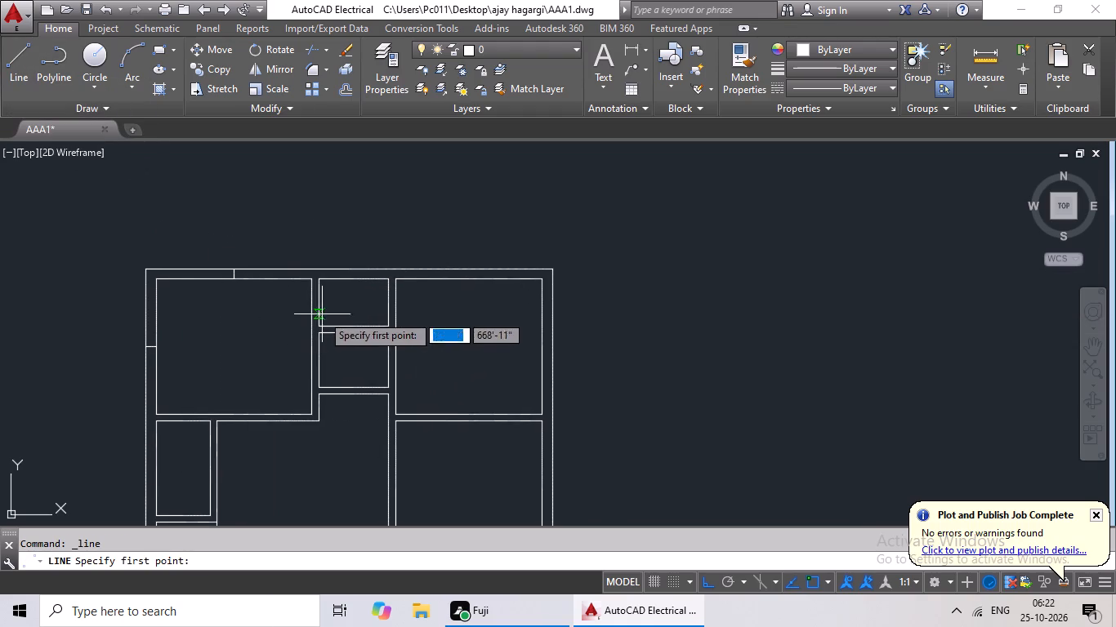
pyautogui.scroll(1, 368, 289)
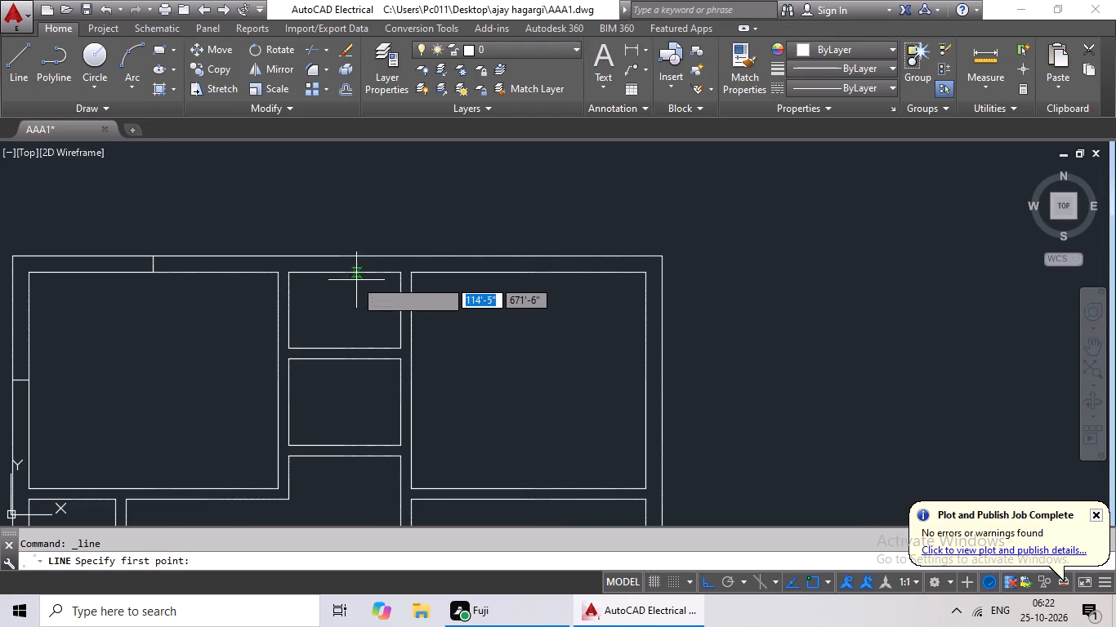
pyautogui.click(344, 270)
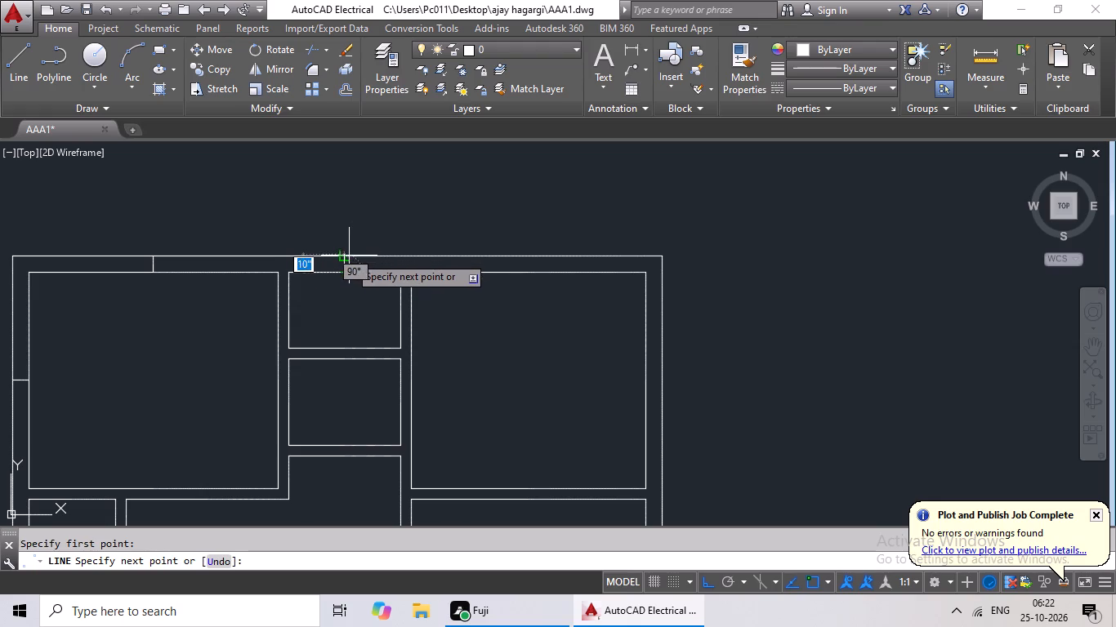
pyautogui.click(347, 255)
pyautogui.press('Escape')
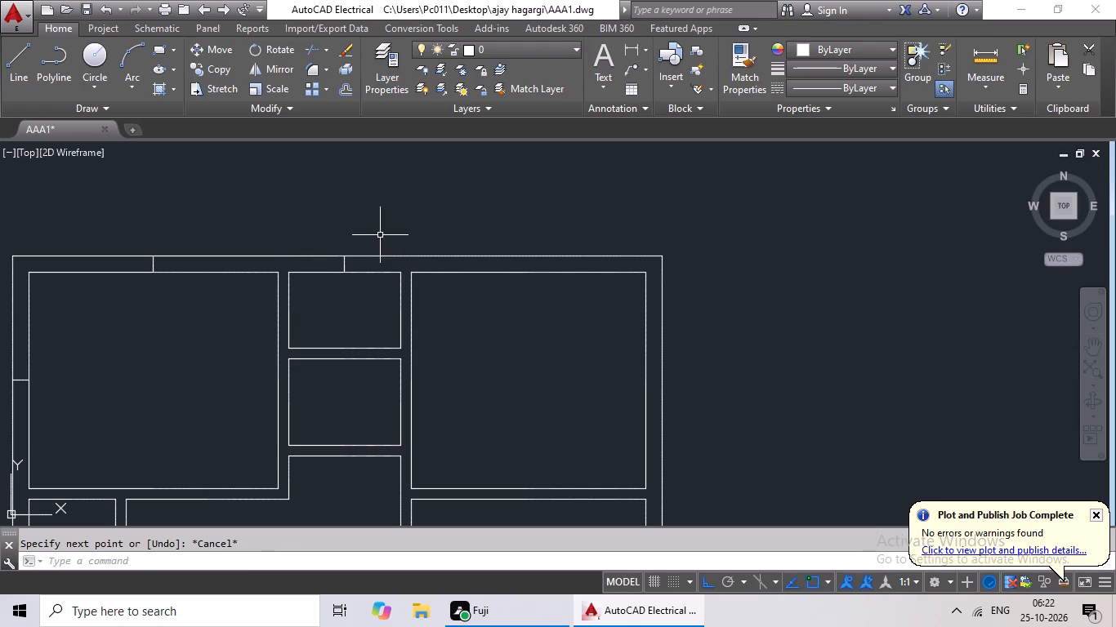
# Draw a 9" vertical line across the top outer wall at the midpoint of the top-right room's upper side.
pyautogui.click(27, 68)
pyautogui.moveTo(485, 306); pyautogui.dragTo(404, 327, button='middle')
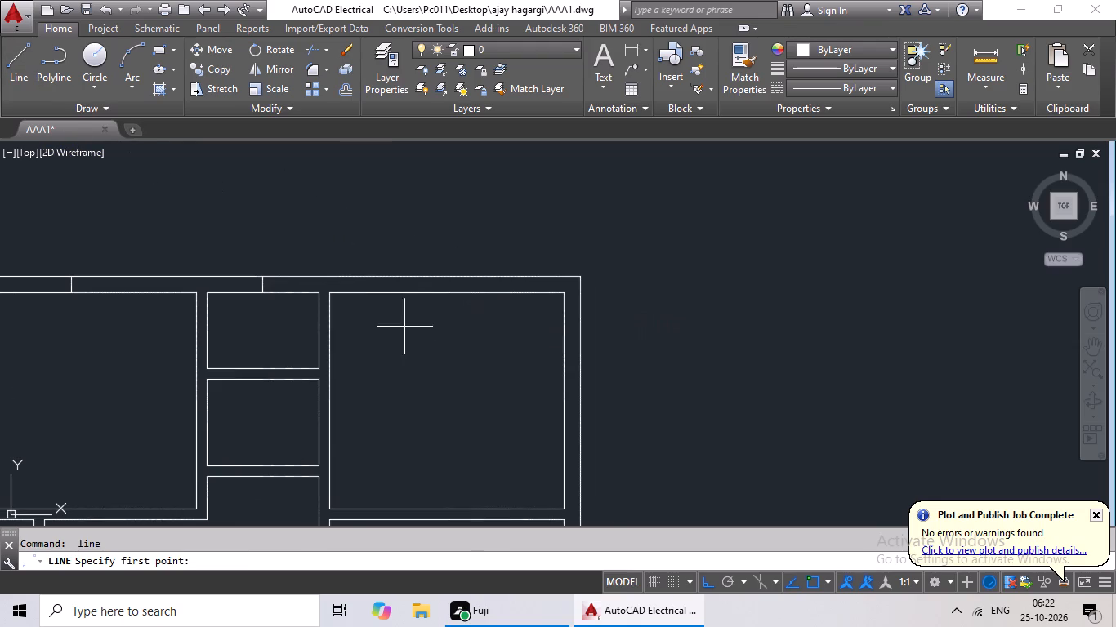
pyautogui.click(447, 291)
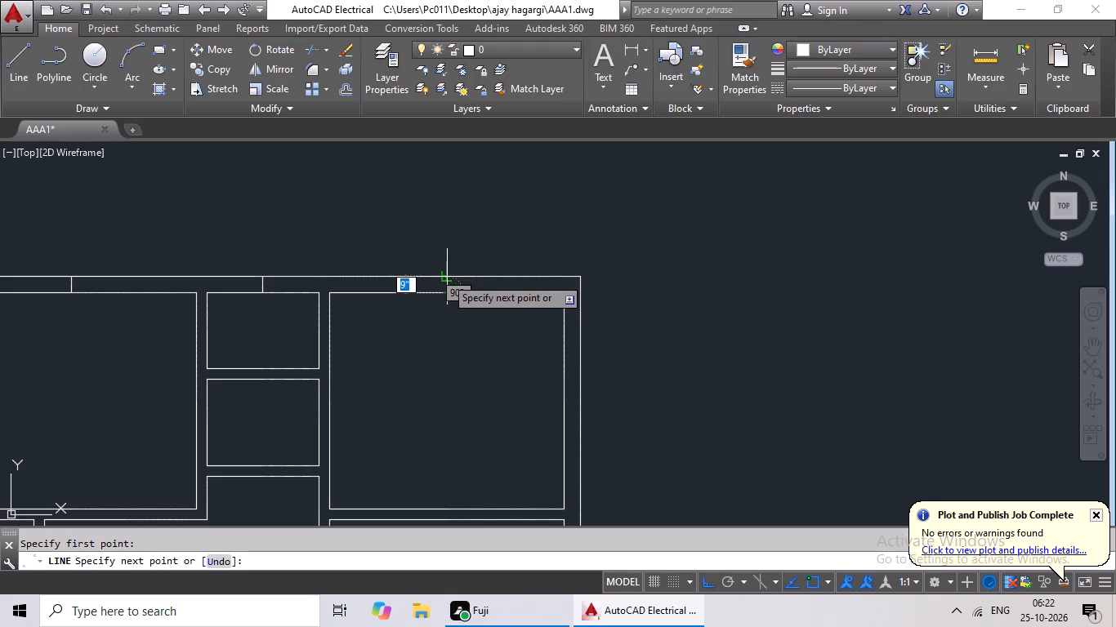
pyautogui.click(445, 277)
pyautogui.press('Escape')
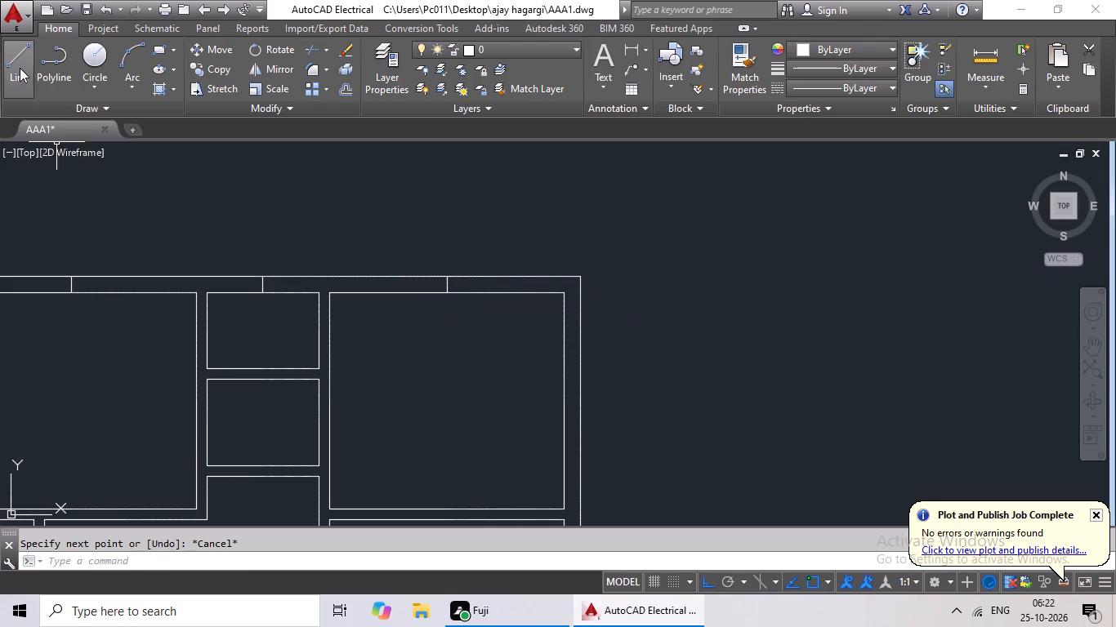
# Draw a horizontal line across the right outer wall at the midpoint of the top-right room's side.
pyautogui.click(20, 66)
pyautogui.moveTo(590, 389); pyautogui.dragTo(511, 323, button='middle')
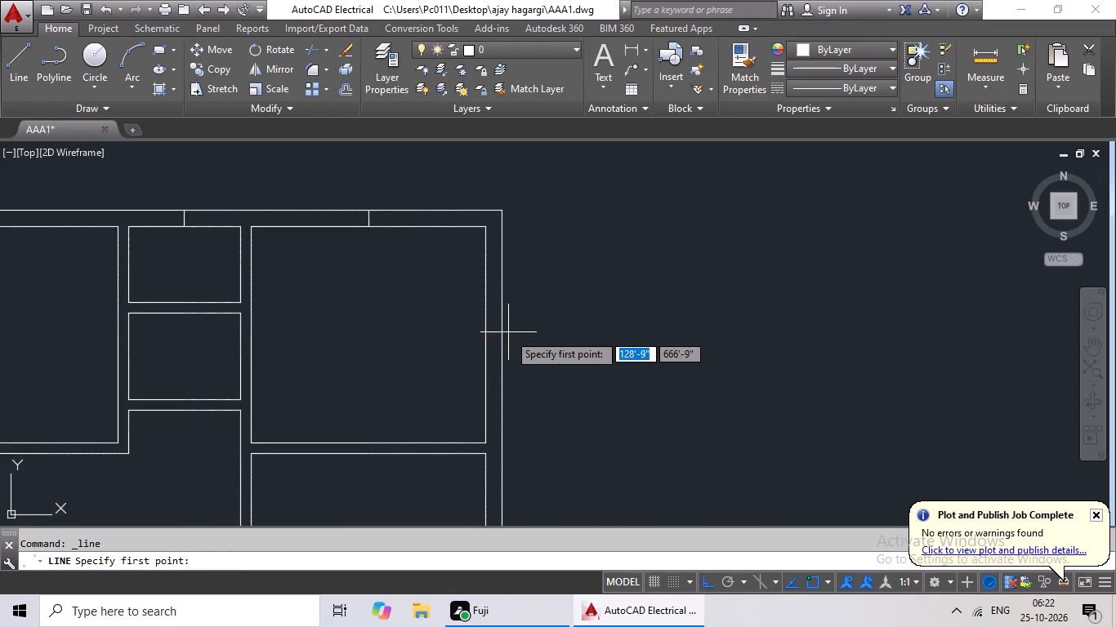
pyautogui.click(486, 334)
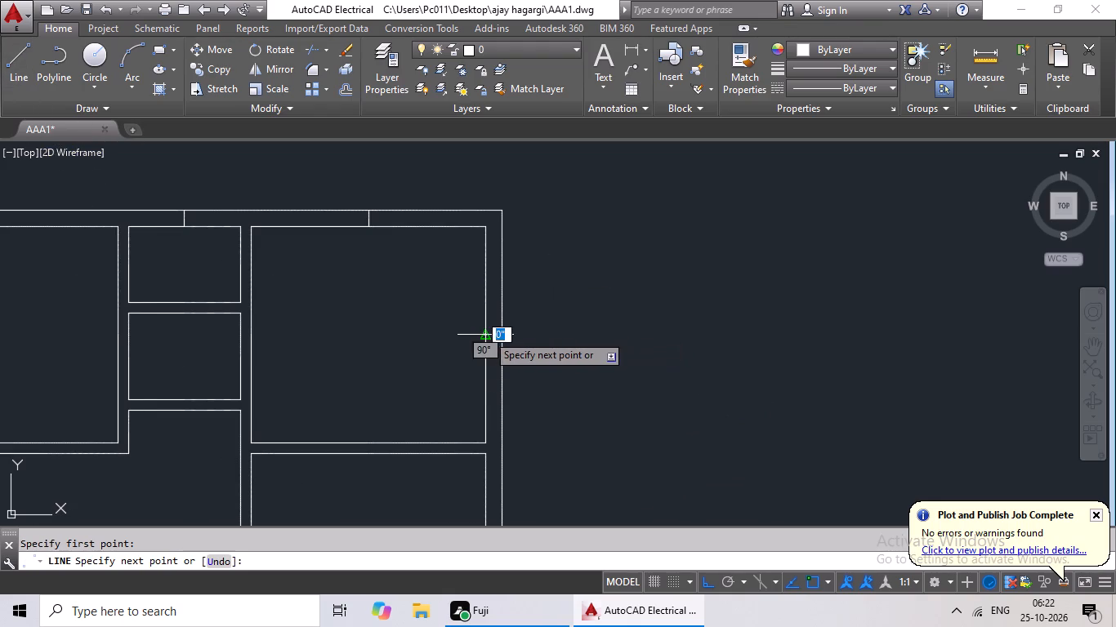
pyautogui.click(504, 331)
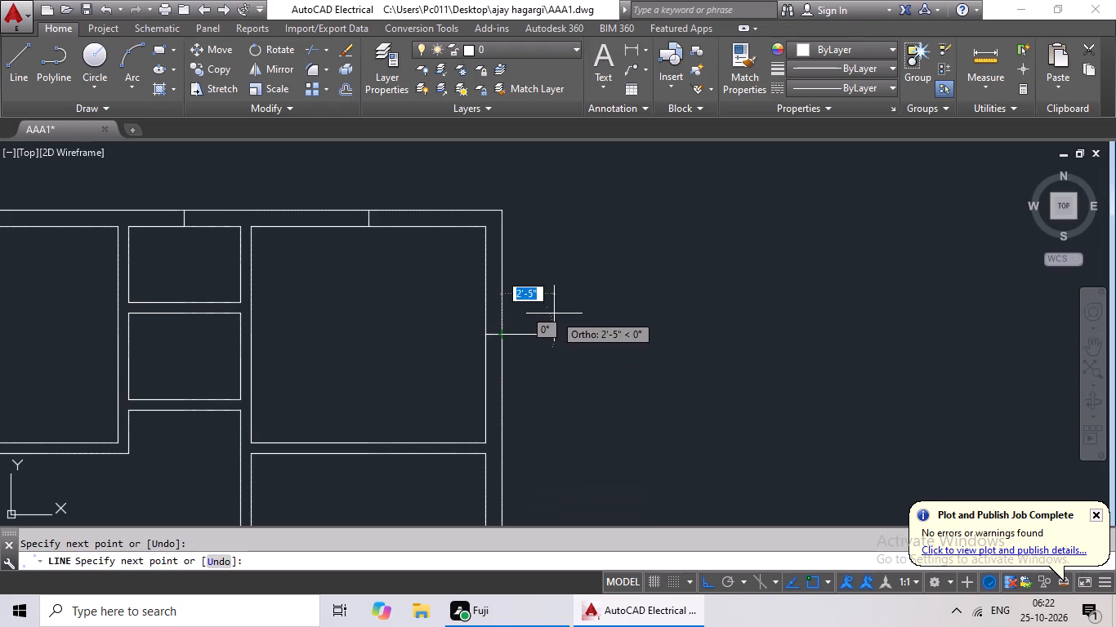
pyautogui.press('Escape')
# Draw a horizontal line across the right outer wall at the midpoint of the side of the room directly below the top-right room.
pyautogui.click(24, 68)
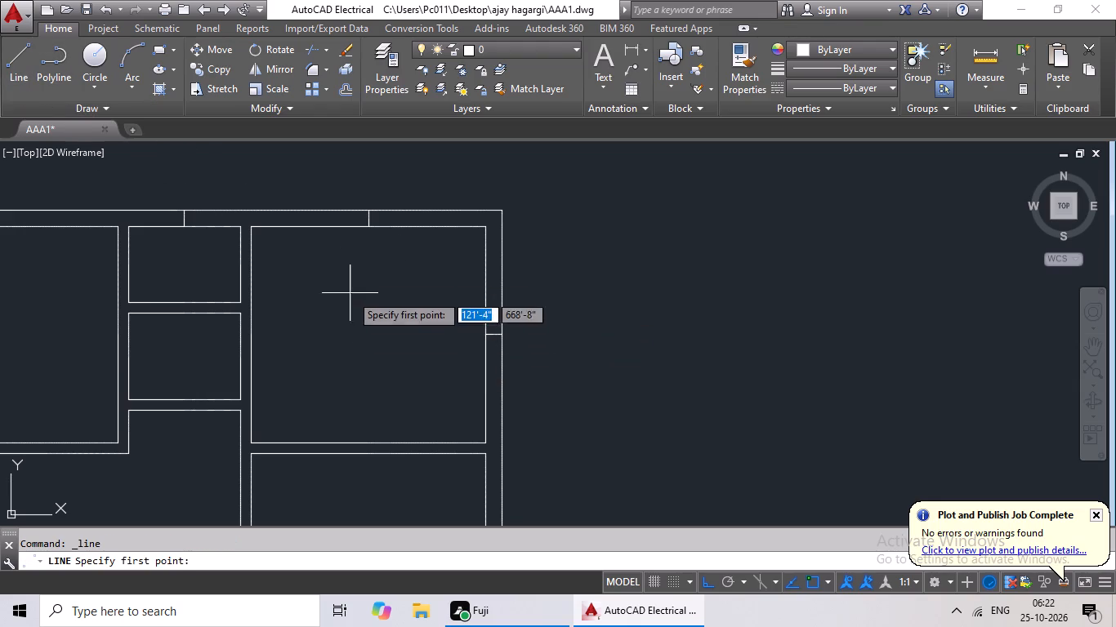
pyautogui.moveTo(365, 384); pyautogui.dragTo(379, 271, button='middle')
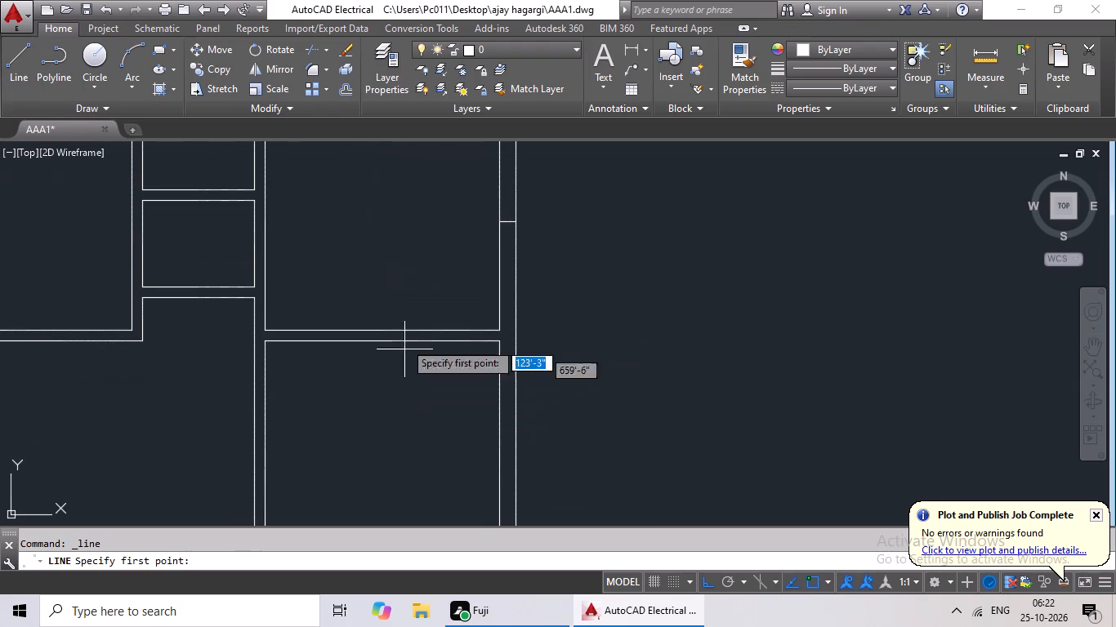
pyautogui.moveTo(408, 303); pyautogui.dragTo(419, 105, button='middle')
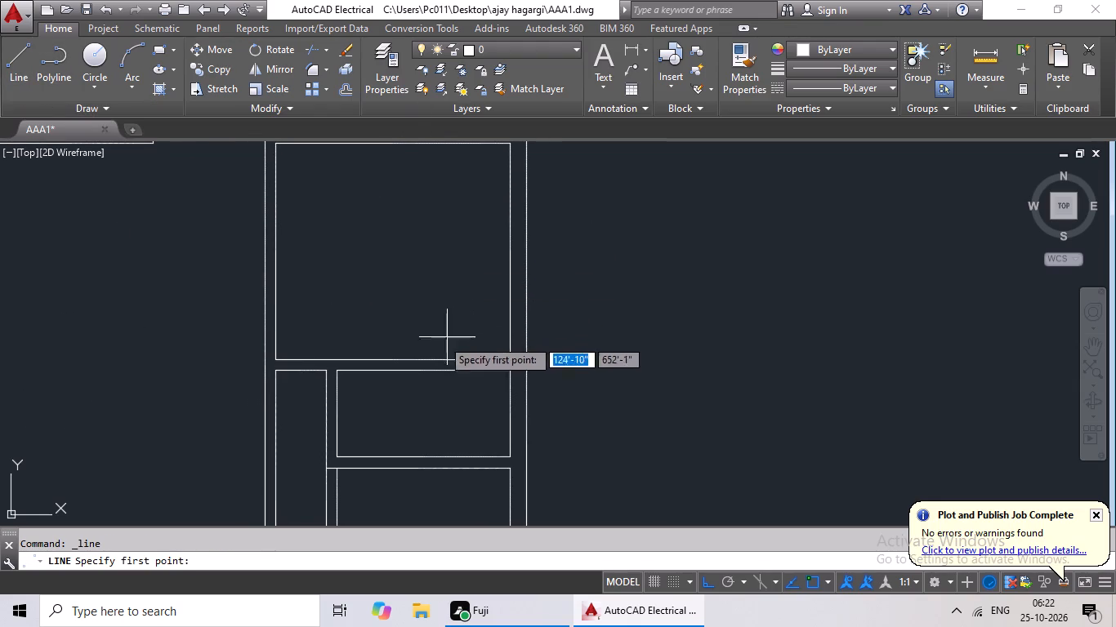
pyautogui.click(507, 255)
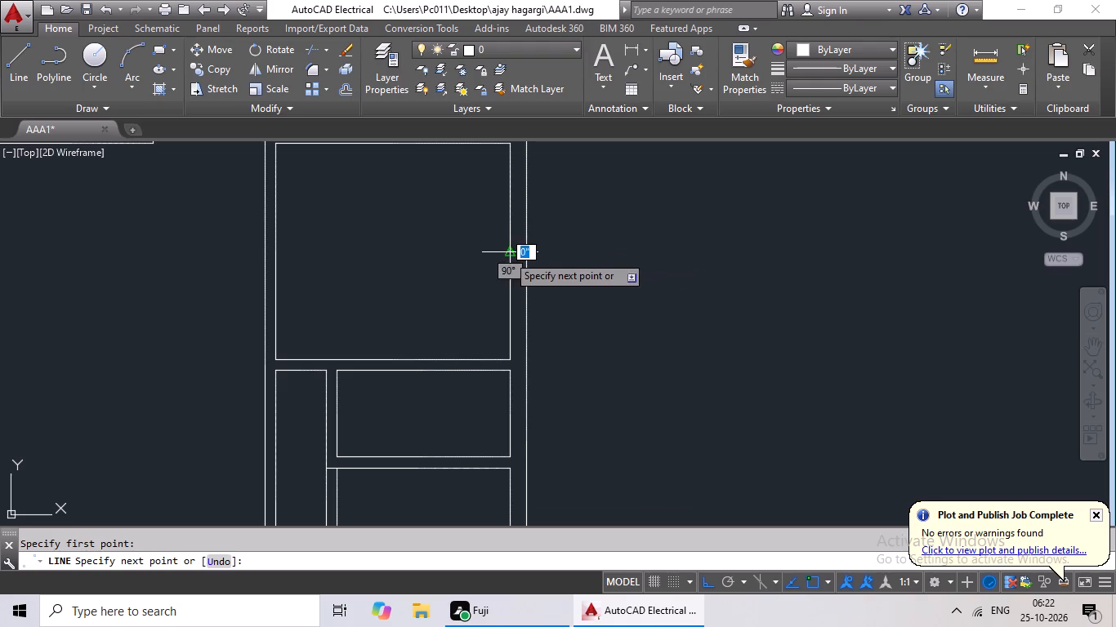
pyautogui.click(526, 253)
pyautogui.press('Escape')
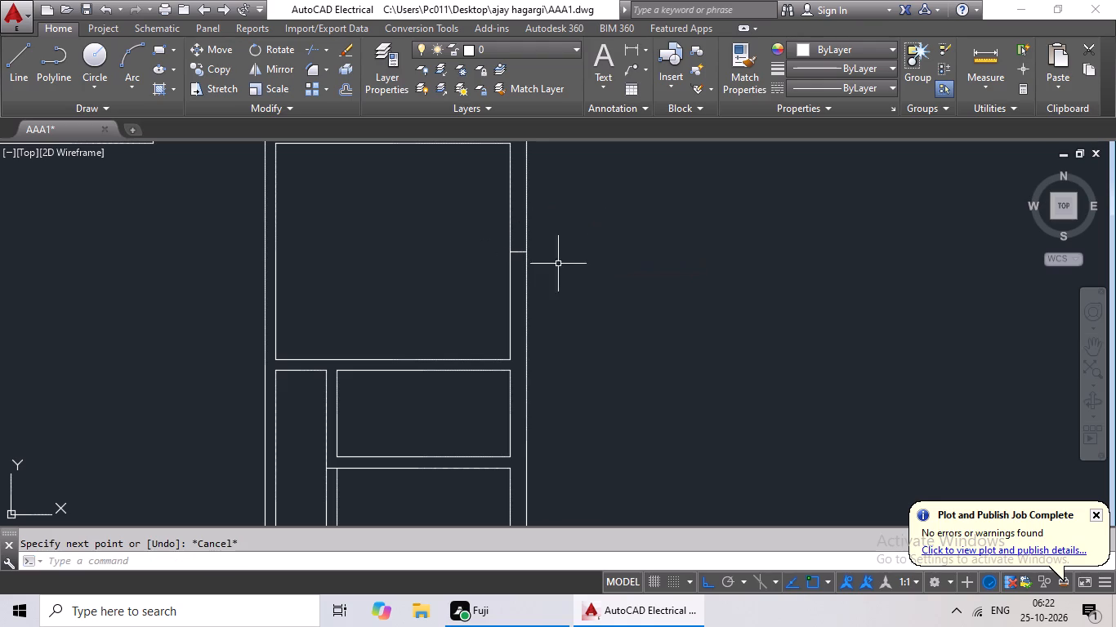
# Draw a 9" horizontal line across the right outer wall at the midpoint of the small third room's side.
pyautogui.click(27, 79)
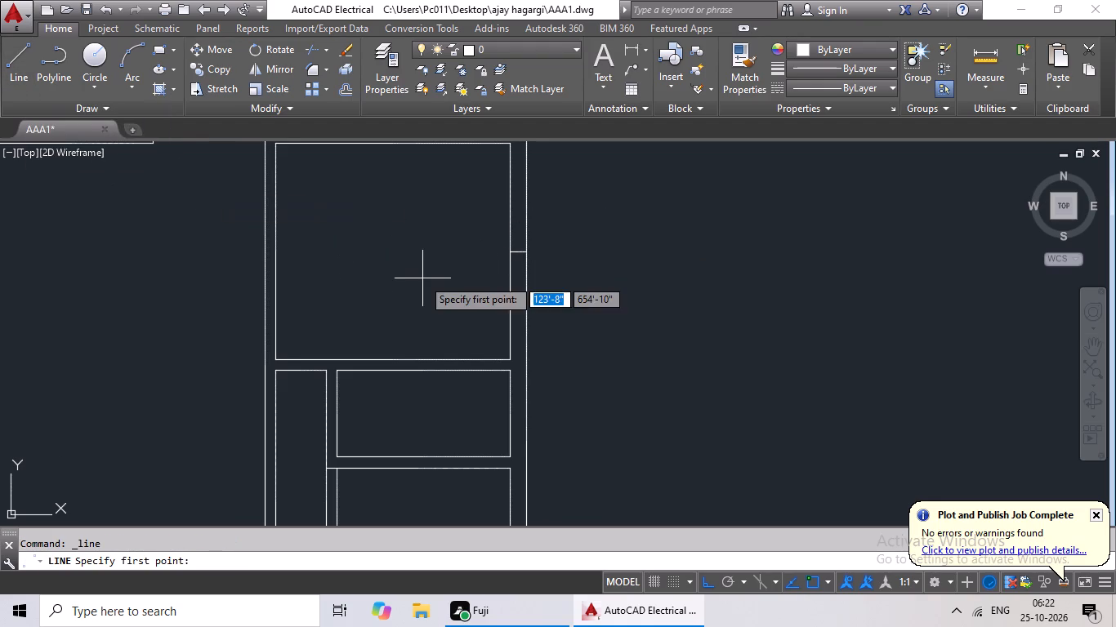
pyautogui.scroll(-1, 419, 276)
pyautogui.moveTo(408, 269); pyautogui.dragTo(392, 344, button='middle')
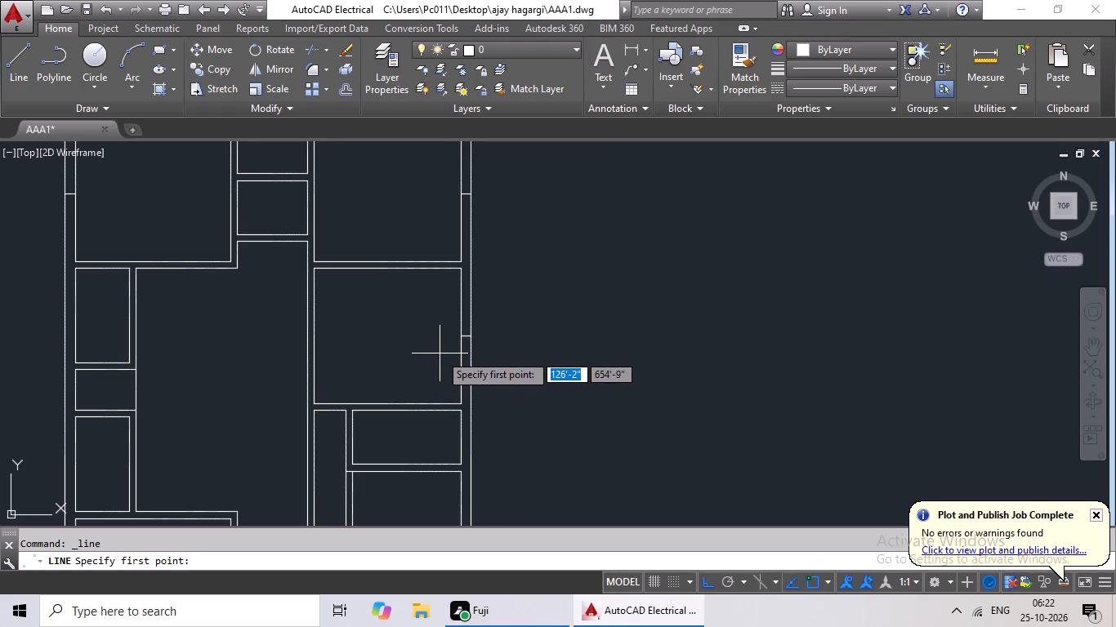
pyautogui.moveTo(440, 349); pyautogui.dragTo(450, 289, button='middle')
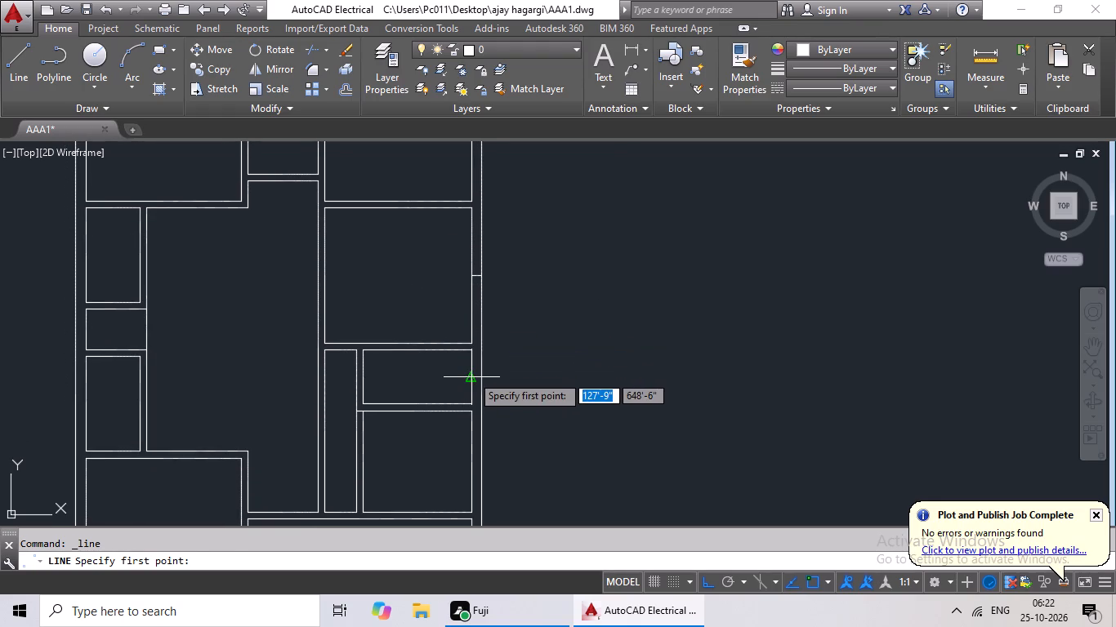
pyautogui.click(471, 374)
pyautogui.scroll(4, 476, 376)
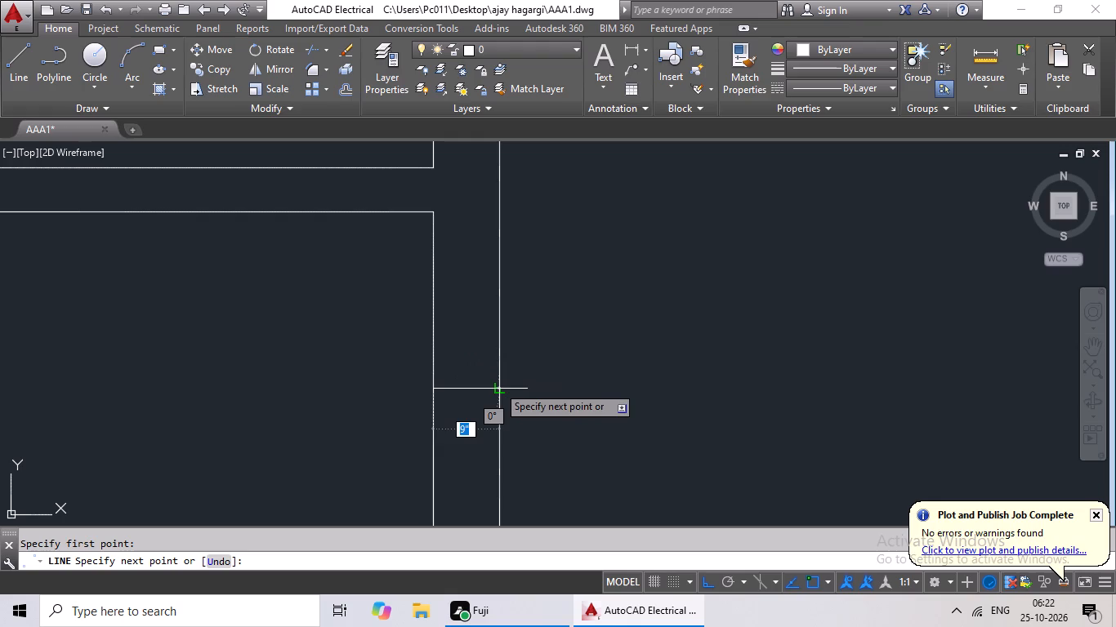
pyautogui.click(499, 386)
pyautogui.press('Escape')
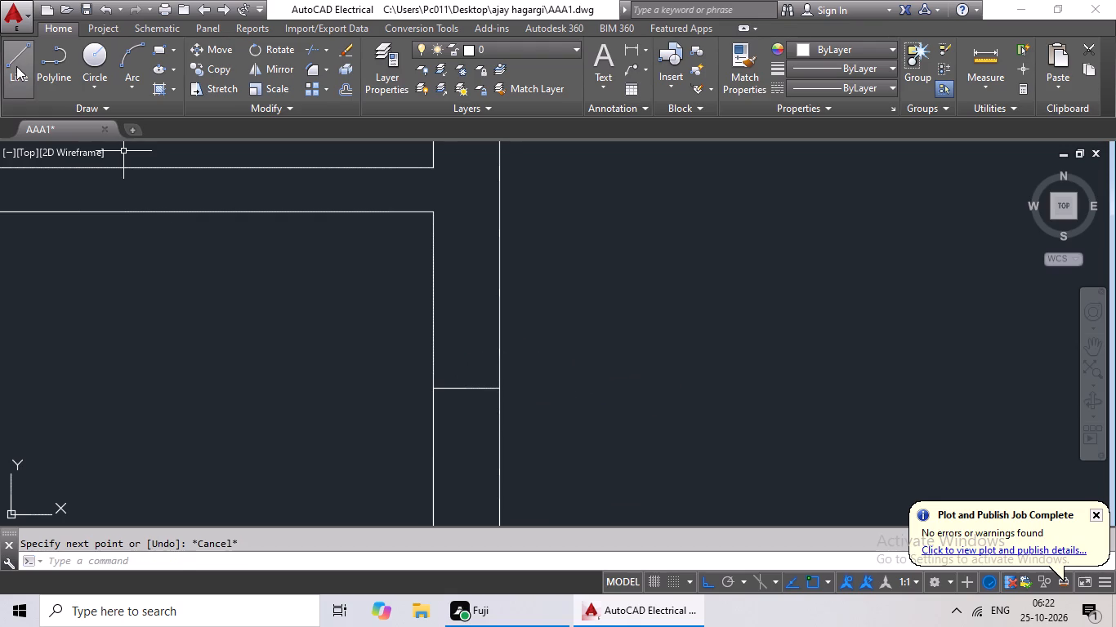
# Draw a horizontal line across the right outer wall at the side midpoint of the room just above the large bottom-right room.
pyautogui.click(17, 66)
pyautogui.scroll(-2, 215, 234)
pyautogui.moveTo(218, 241); pyautogui.dragTo(238, 160, button='middle')
pyautogui.scroll(-2, 328, 278)
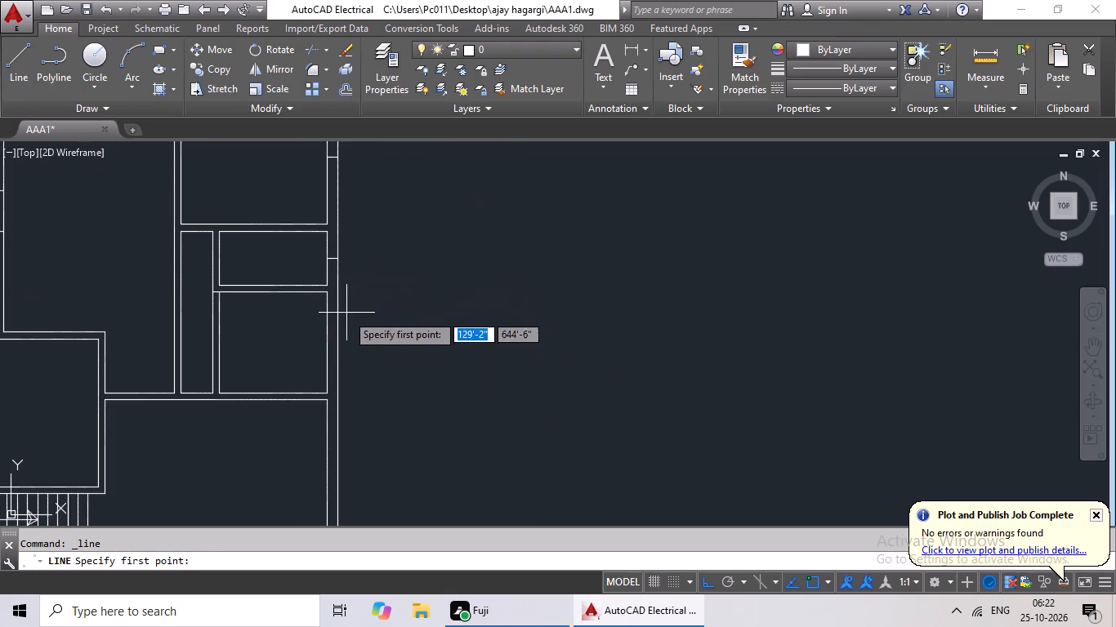
pyautogui.scroll(2, 328, 337)
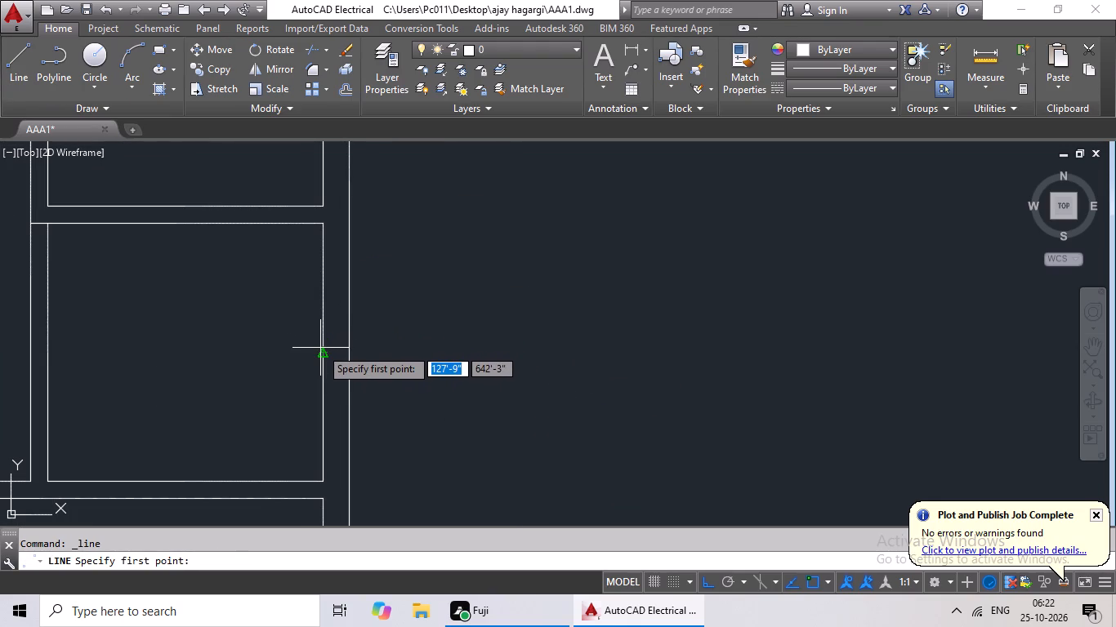
pyautogui.click(320, 349)
pyautogui.click(351, 355)
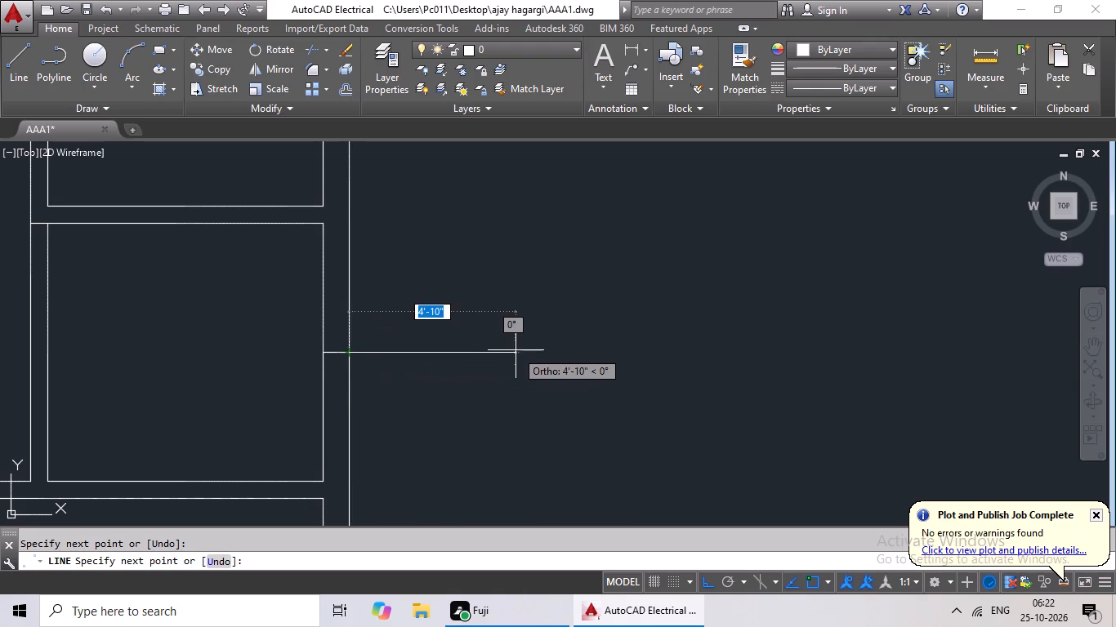
pyautogui.press('Escape')
# Draw a vertical line through the bottom-right room, from its upper partition in line with the passage wall to the bottom wall's inner face.
pyautogui.click(14, 72)
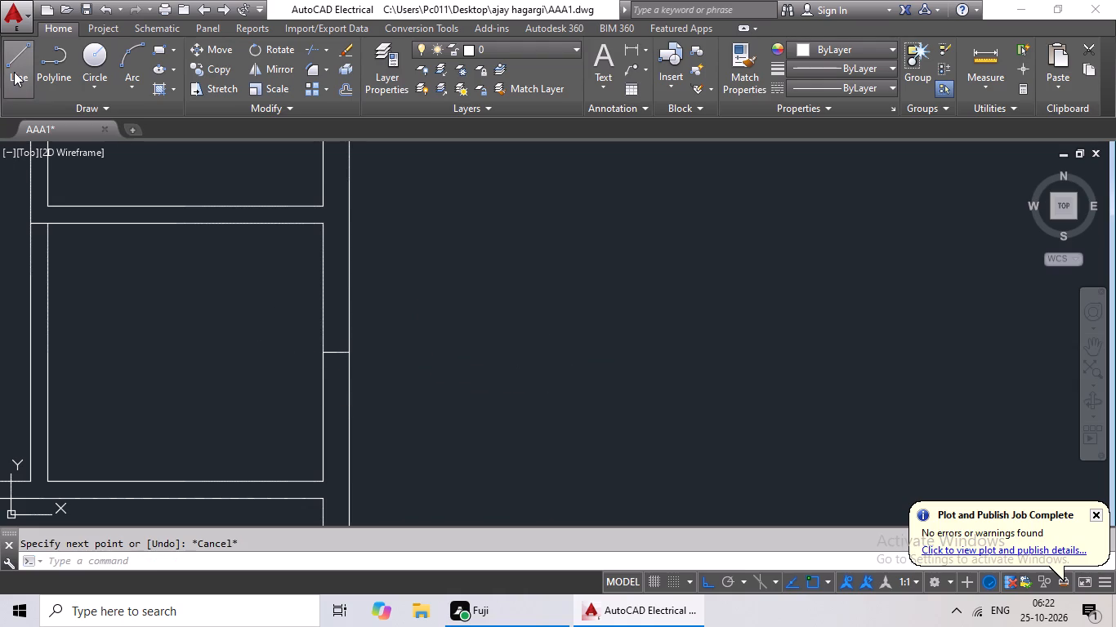
pyautogui.scroll(-2, 215, 267)
pyautogui.moveTo(209, 290); pyautogui.dragTo(296, 247, button='middle')
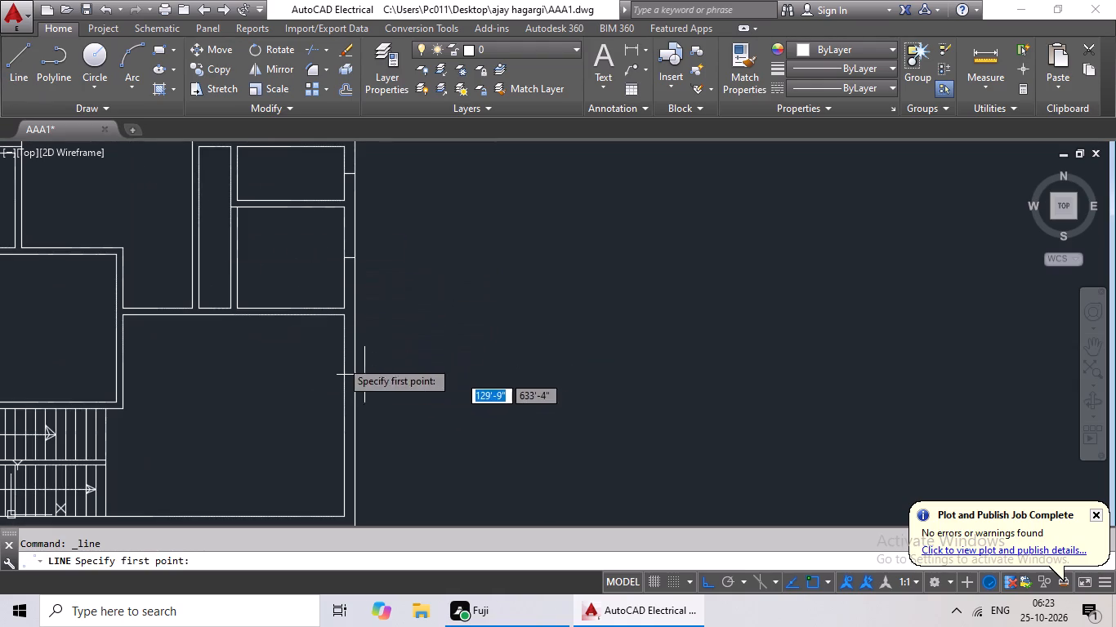
pyautogui.moveTo(249, 306); pyautogui.dragTo(285, 255, button='middle')
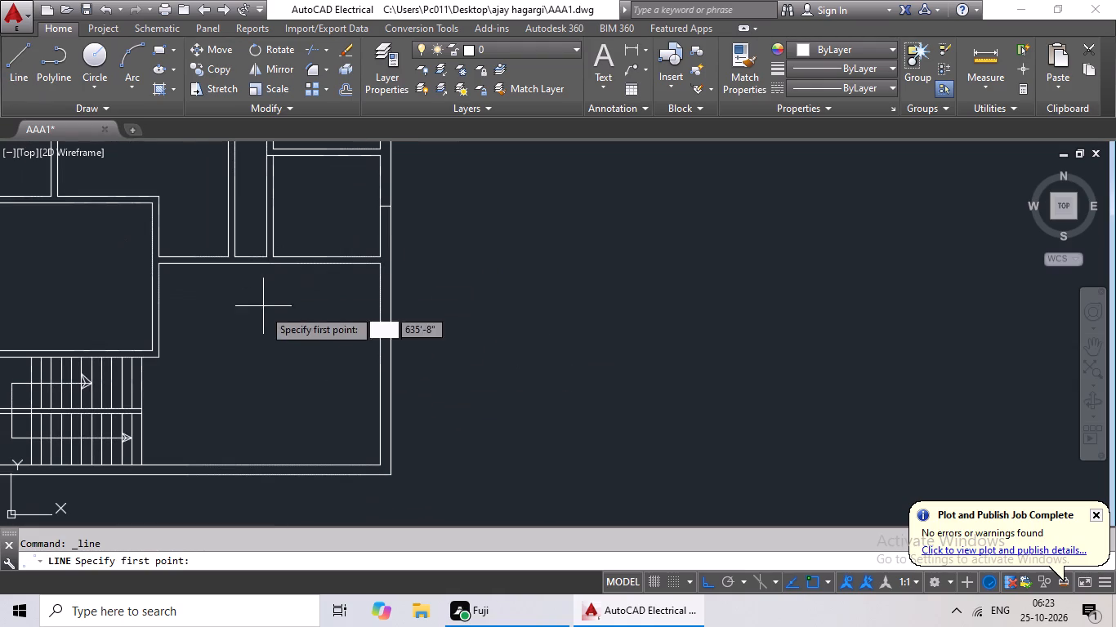
pyautogui.moveTo(256, 322); pyautogui.dragTo(278, 288, button='middle')
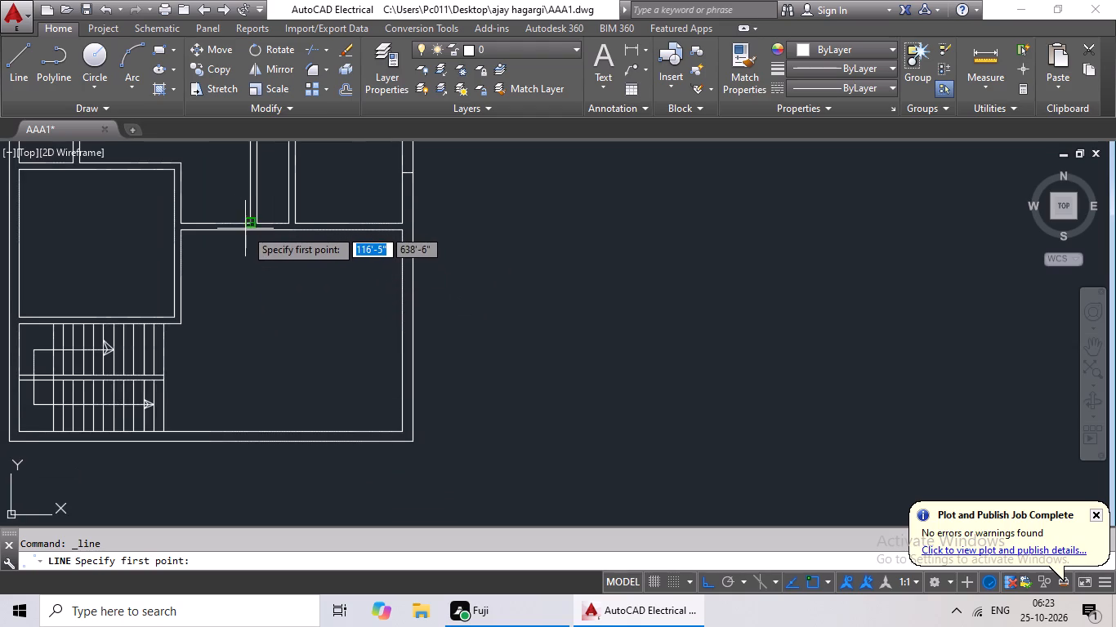
pyautogui.scroll(3, 250, 231)
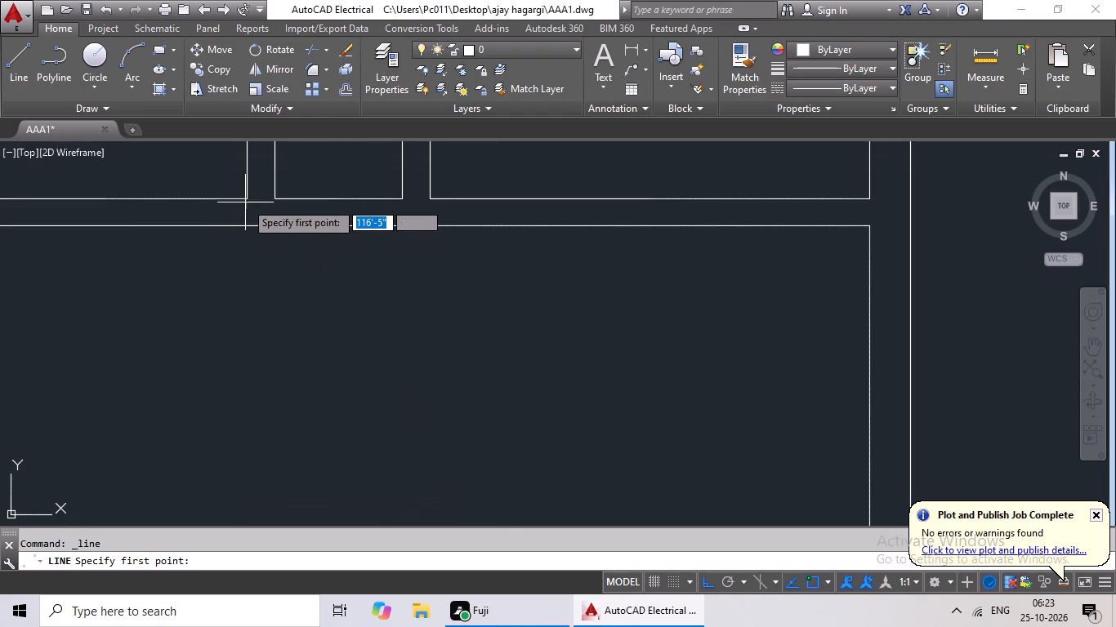
pyautogui.click(243, 224)
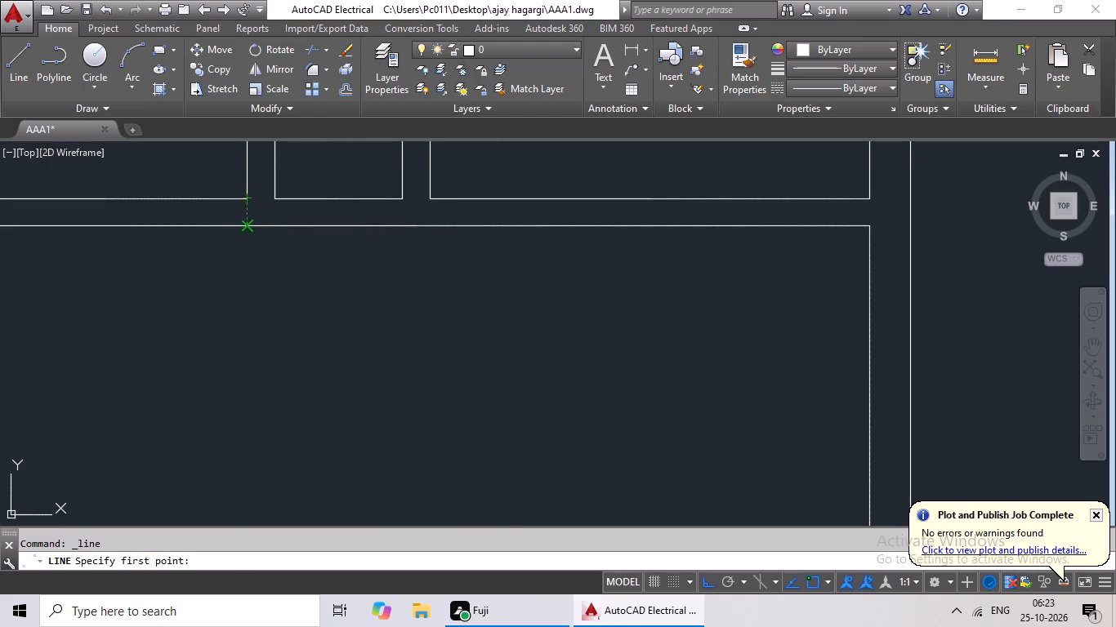
pyautogui.moveTo(242, 306); pyautogui.dragTo(268, 212, button='middle')
pyautogui.scroll(-2, 268, 217)
pyautogui.moveTo(270, 314); pyautogui.dragTo(292, 265, button='middle')
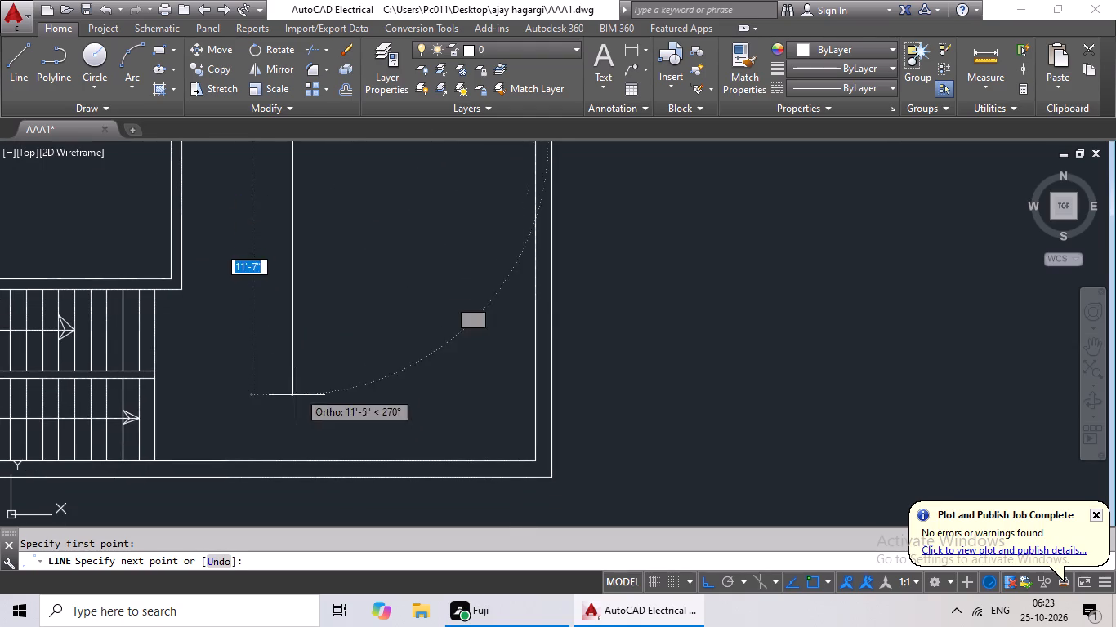
pyautogui.moveTo(293, 463); pyautogui.dragTo(303, 460)
pyautogui.press('Escape')
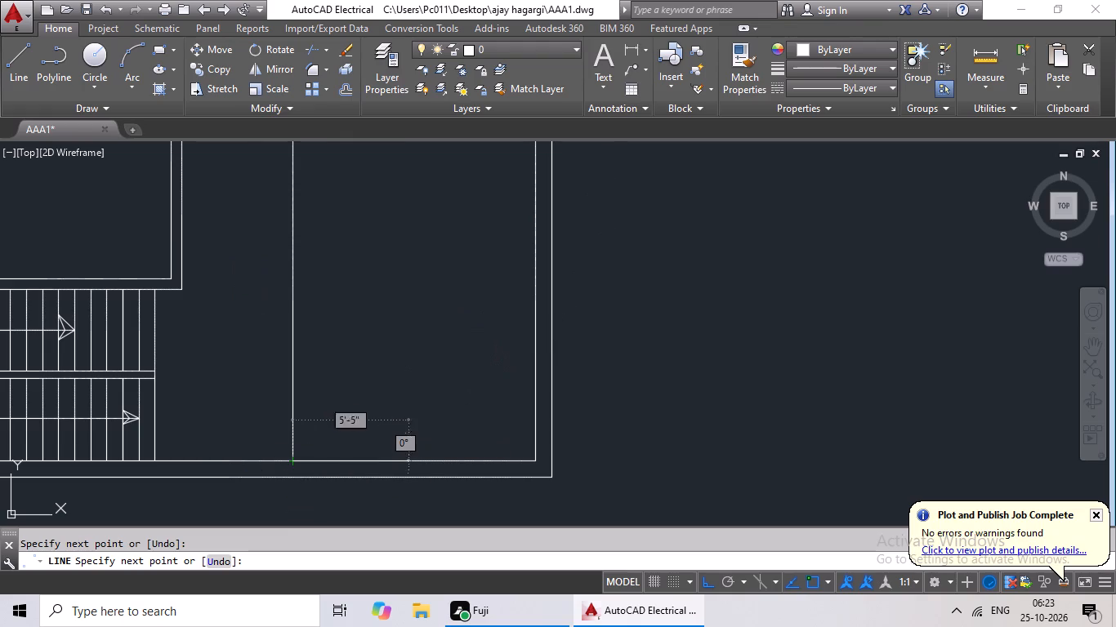
pyautogui.press('Escape')
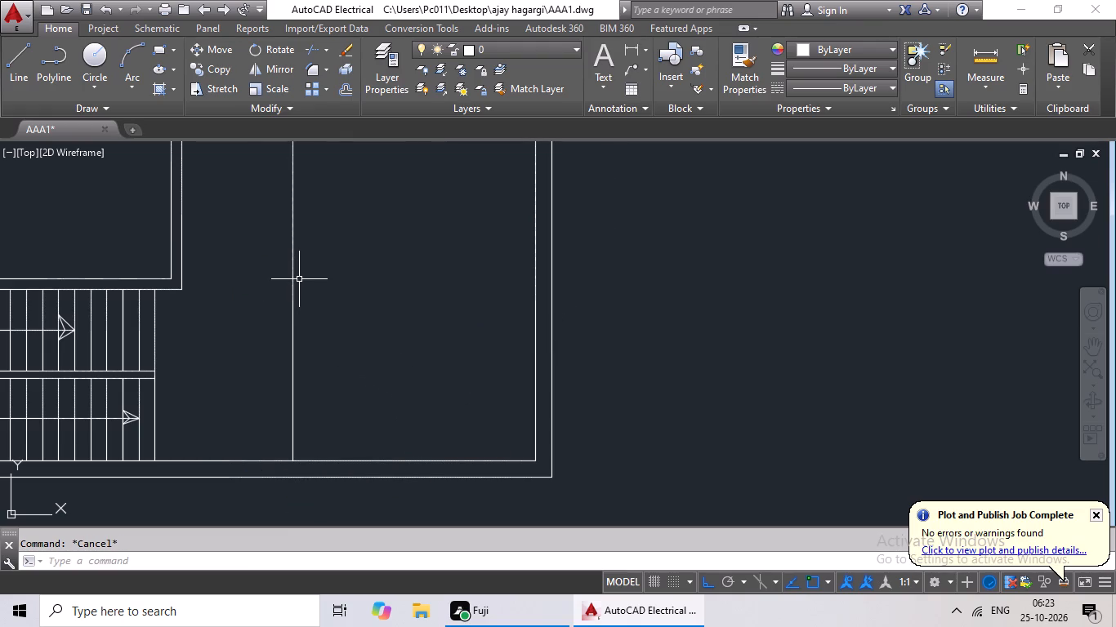
# Change the linetype of the vertical line through the bottom-right room to dashed.
pyautogui.scroll(-1, 301, 273)
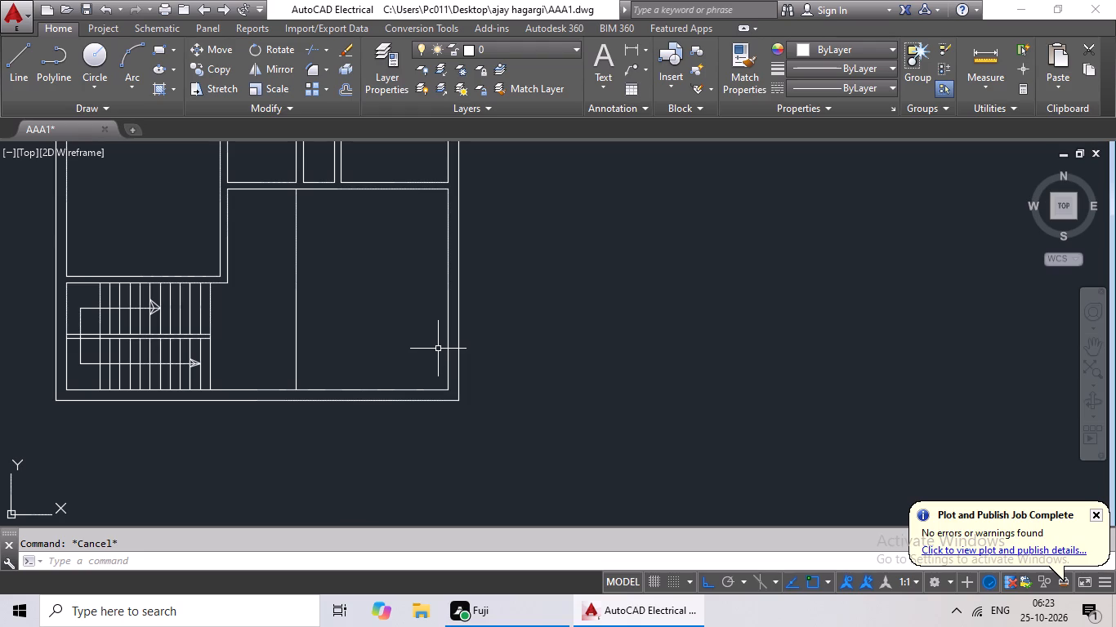
pyautogui.click(295, 330)
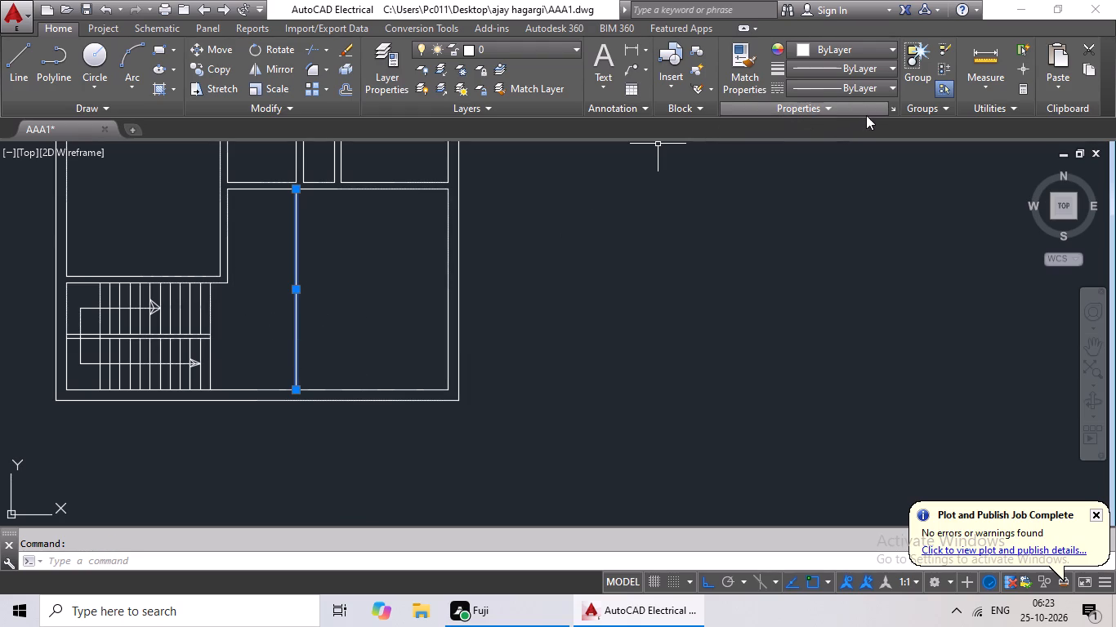
pyautogui.click(883, 62)
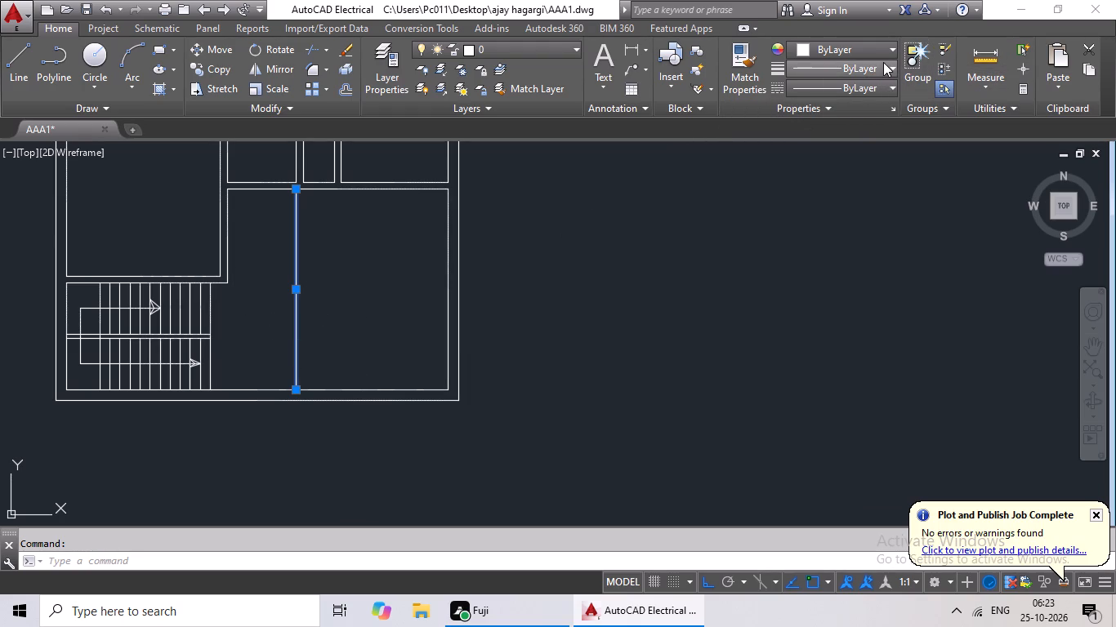
pyautogui.click(890, 64)
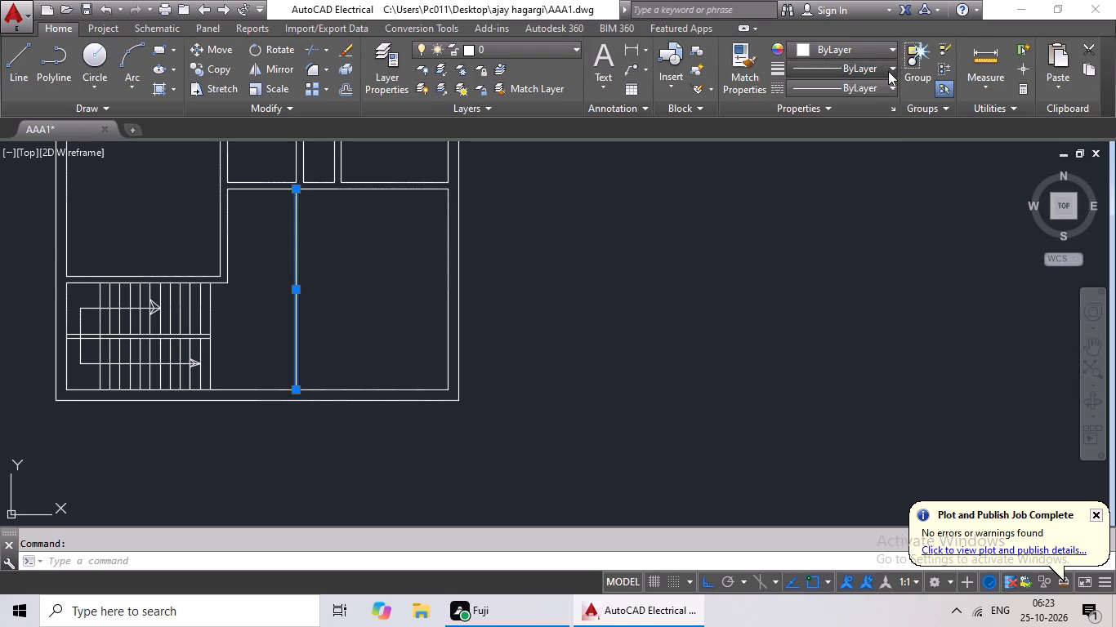
pyautogui.click(891, 85)
pyautogui.click(862, 146)
pyautogui.scroll(-1, 786, 174)
pyautogui.press('Escape')
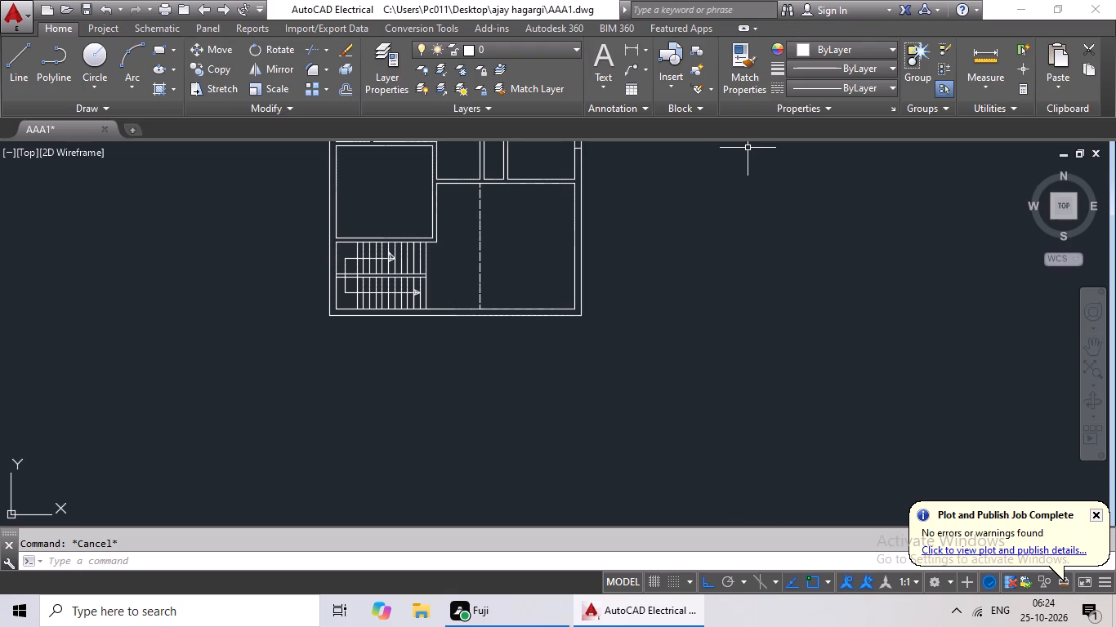
# Draw a short line across the bottom outer wall from the lower end of the dashed line to the outer face.
pyautogui.scroll(2, 517, 298)
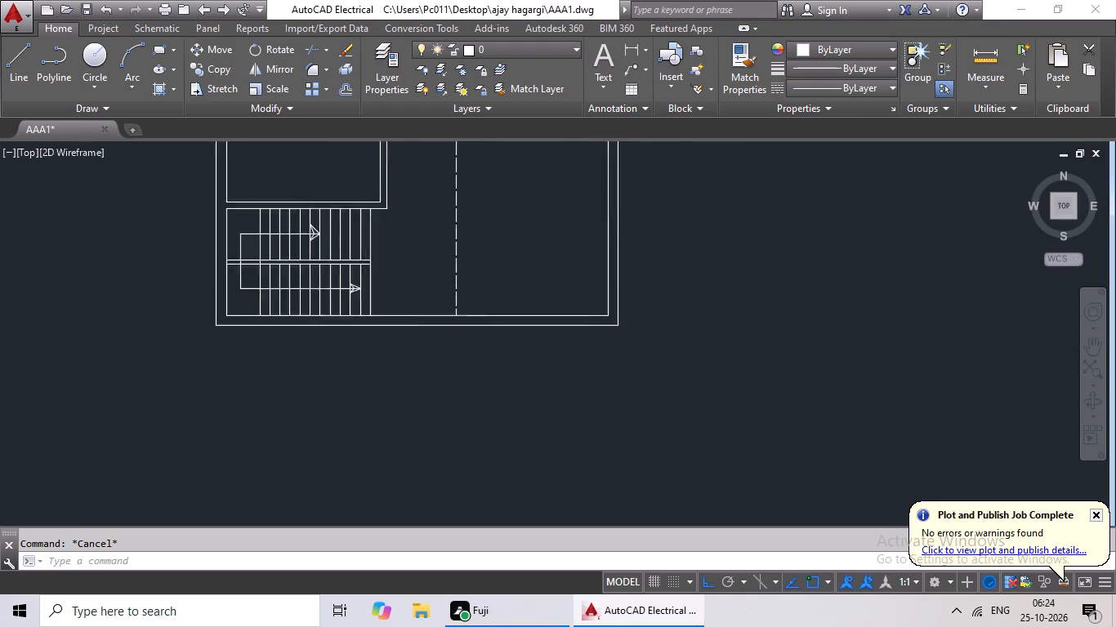
pyautogui.scroll(1, 517, 299)
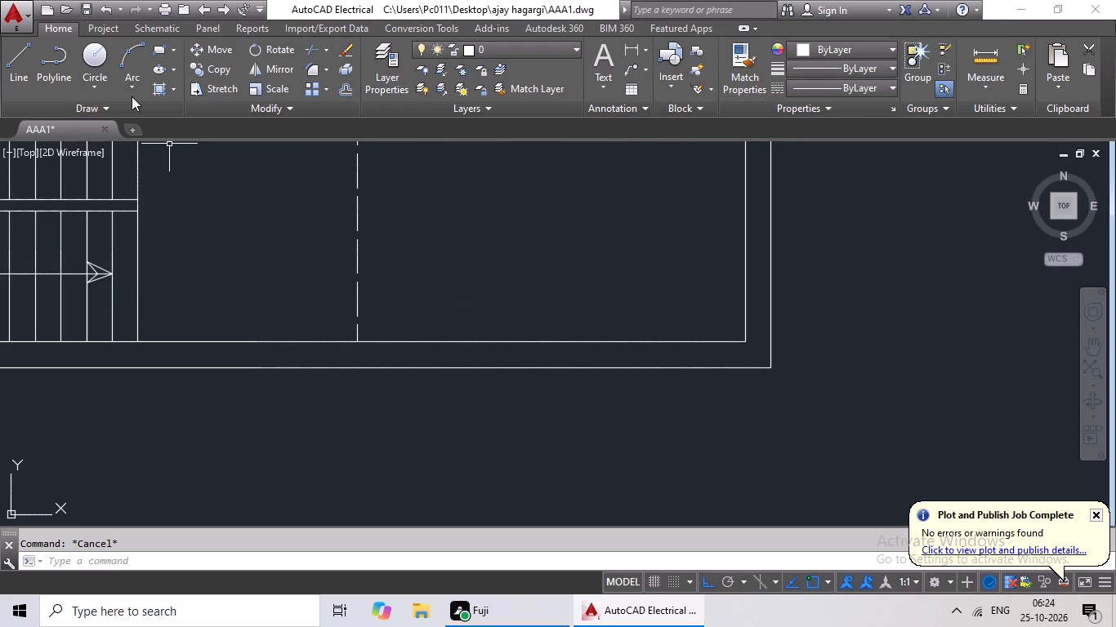
pyautogui.click(17, 77)
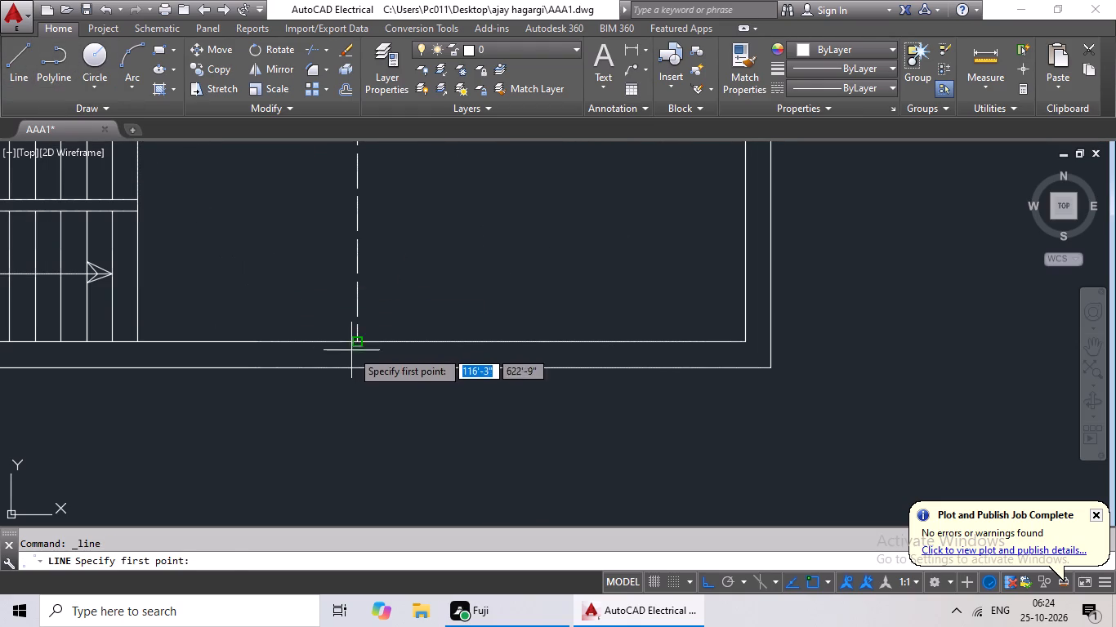
pyautogui.click(356, 340)
pyautogui.click(348, 376)
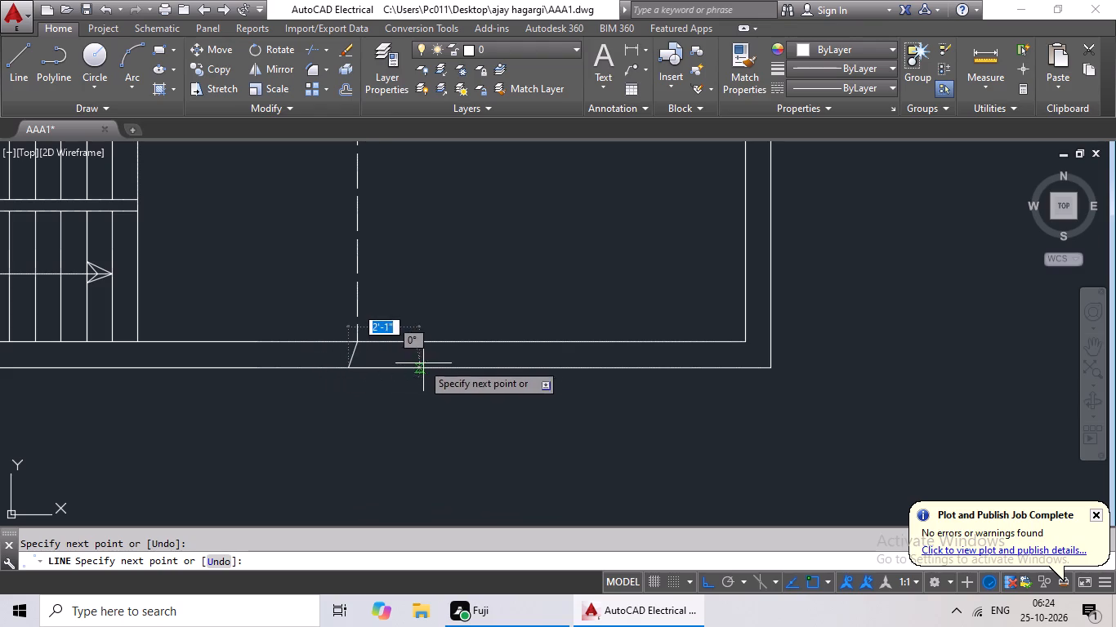
pyautogui.press('Escape')
# Replace the slanted short line across the bottom outer wall with a vertical 9" line from the dashed line's lower end.
pyautogui.click(353, 352)
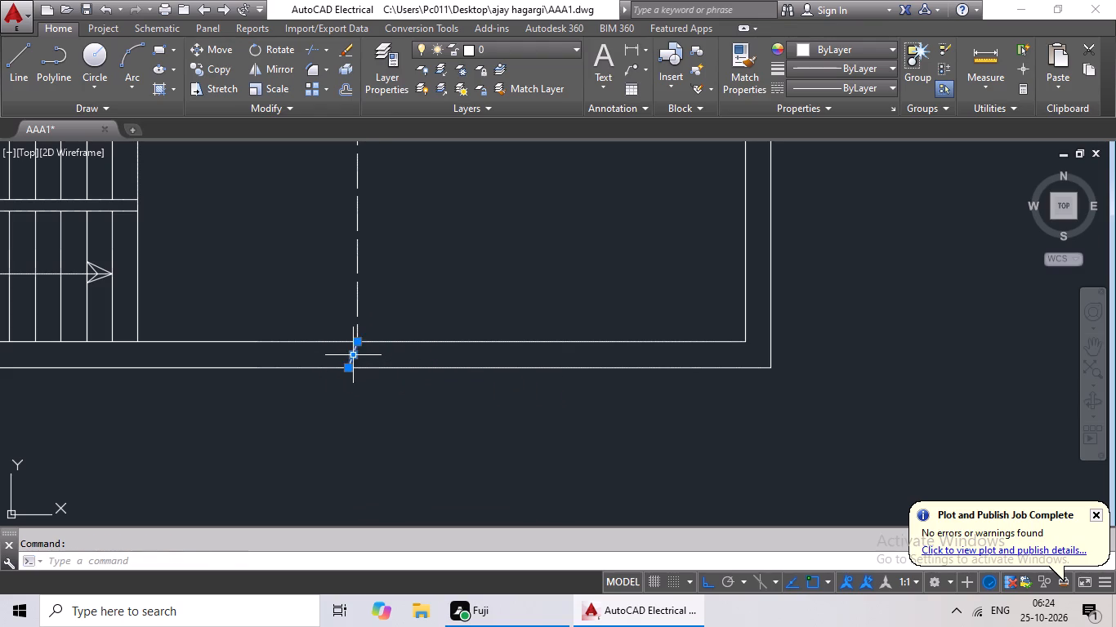
pyautogui.press('Delete')
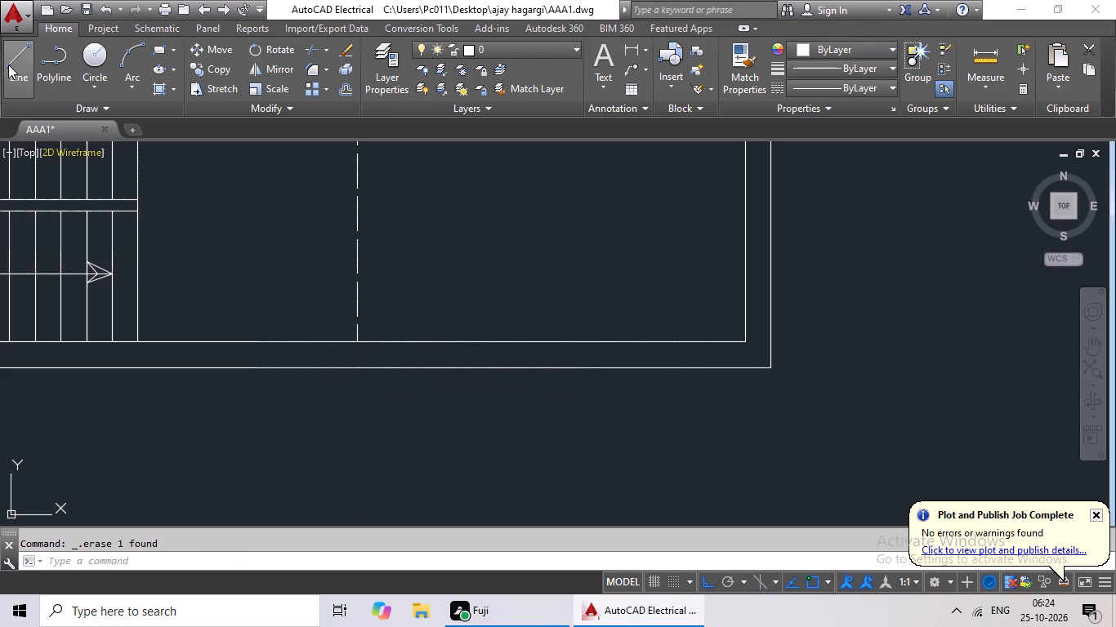
pyautogui.click(8, 64)
pyautogui.click(355, 340)
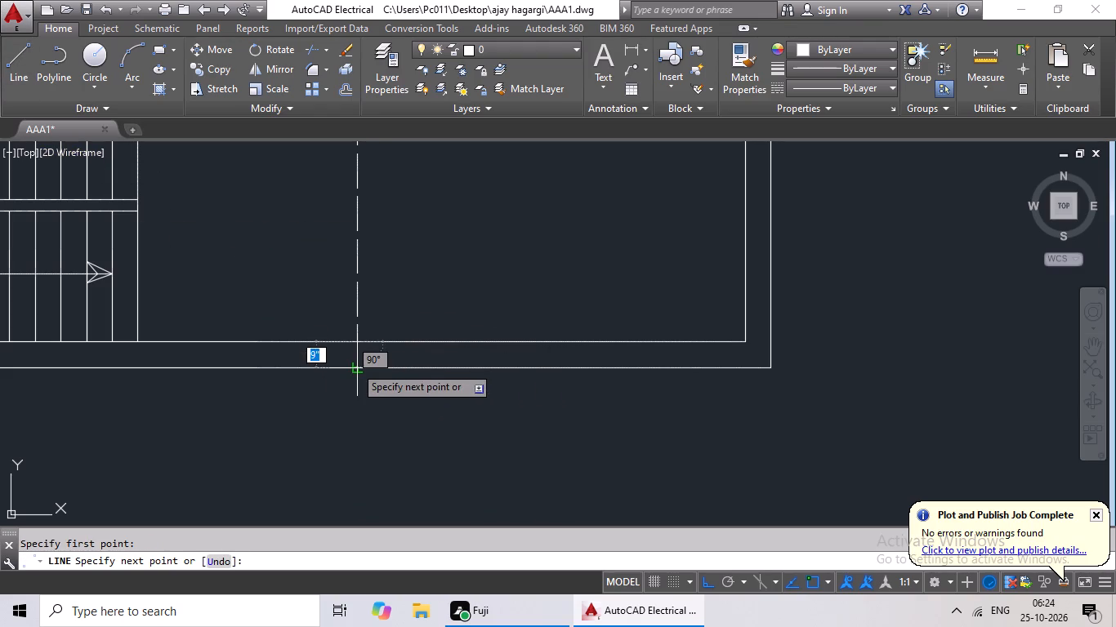
pyautogui.scroll(4, 355, 367)
pyautogui.moveTo(365, 374); pyautogui.dragTo(374, 371)
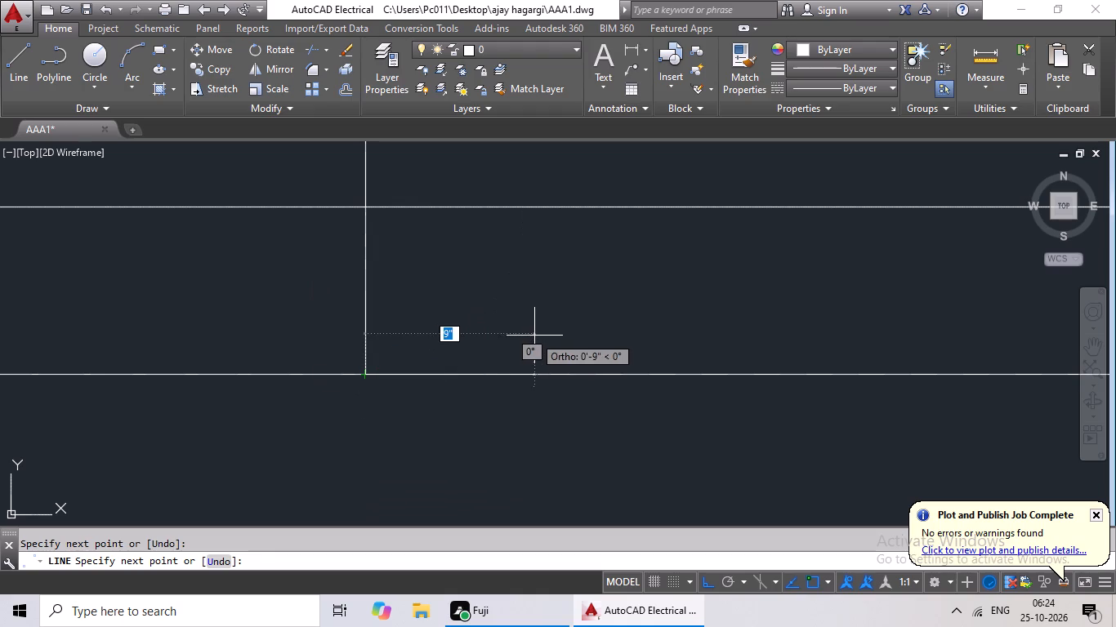
pyautogui.press('Escape')
pyautogui.scroll(-4, 536, 333)
pyautogui.moveTo(547, 327); pyautogui.dragTo(453, 358, button='middle')
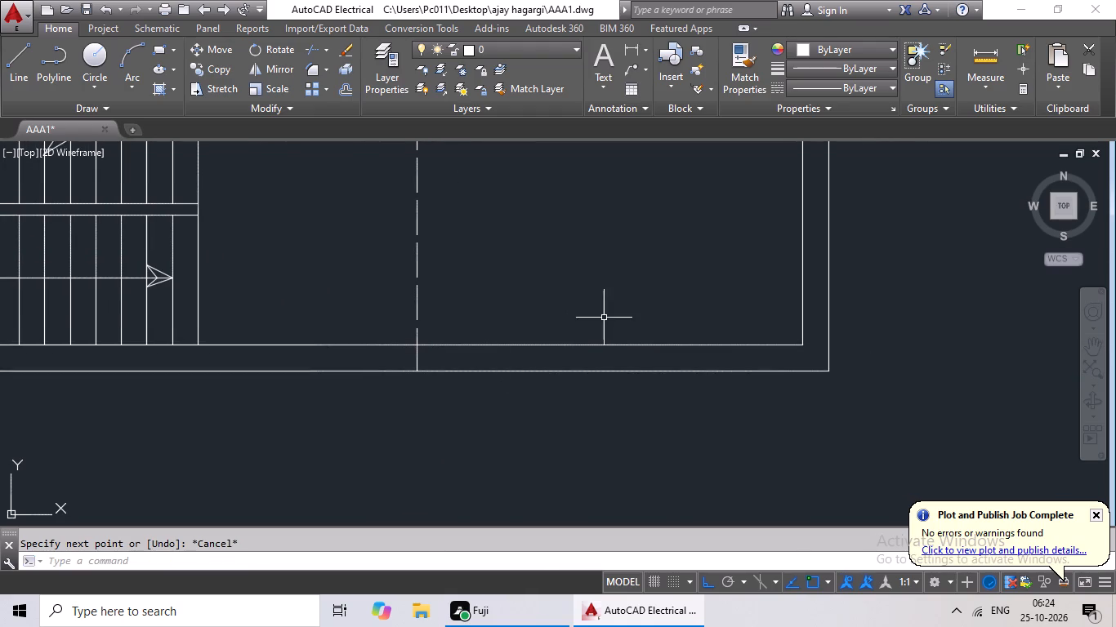
# Extend the right outer wall's inner face down to the bottom wall's outer face.
pyautogui.write('ex')
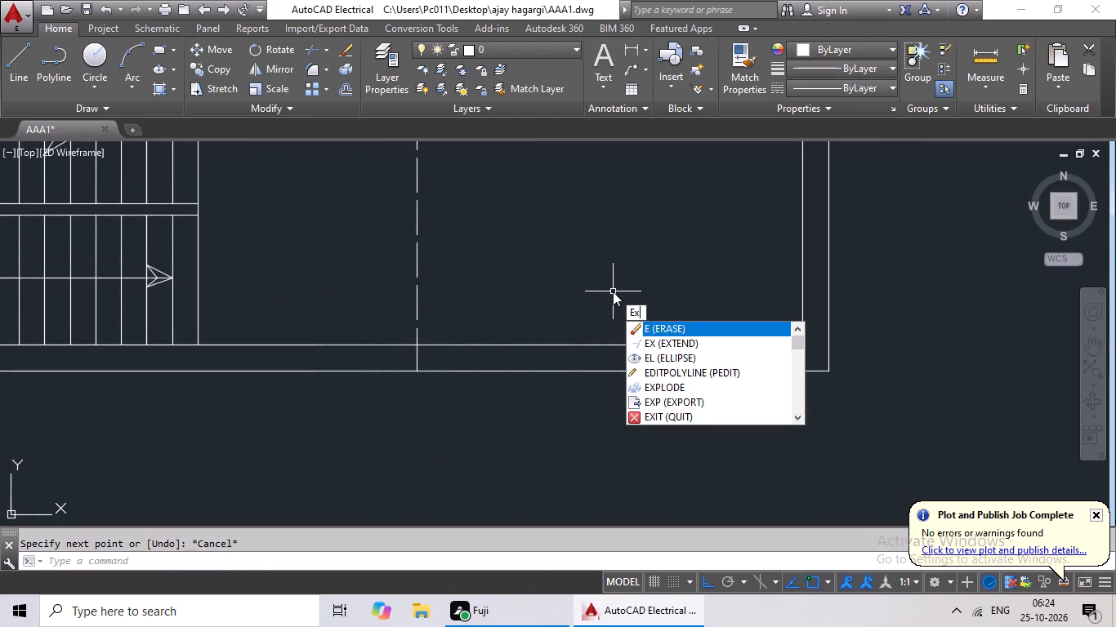
pyautogui.press('space')
pyautogui.press('space')
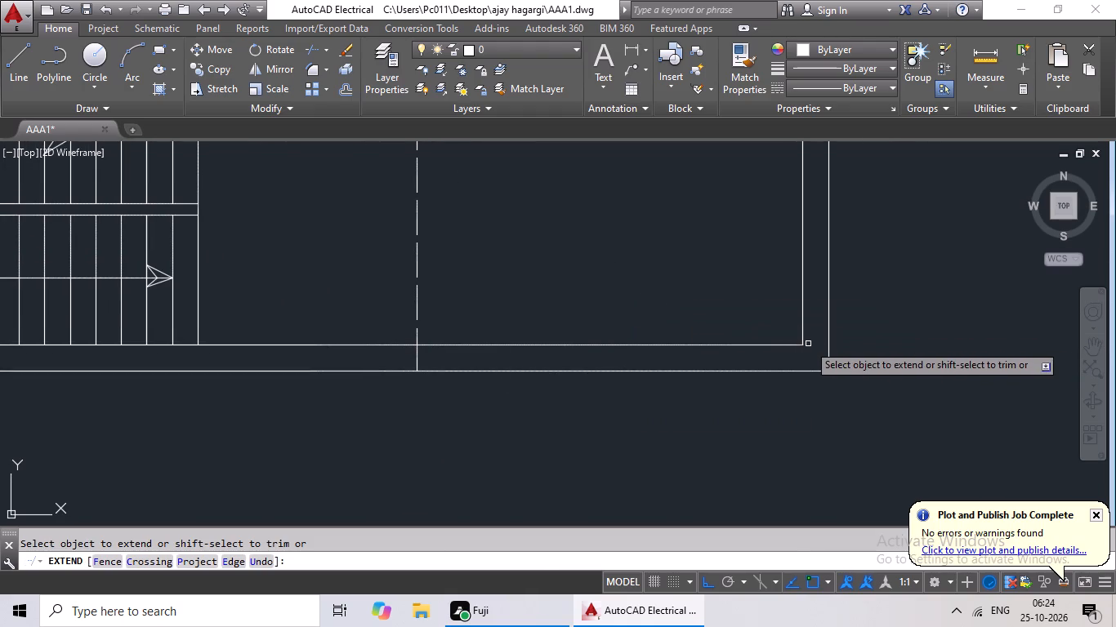
pyautogui.click(803, 337)
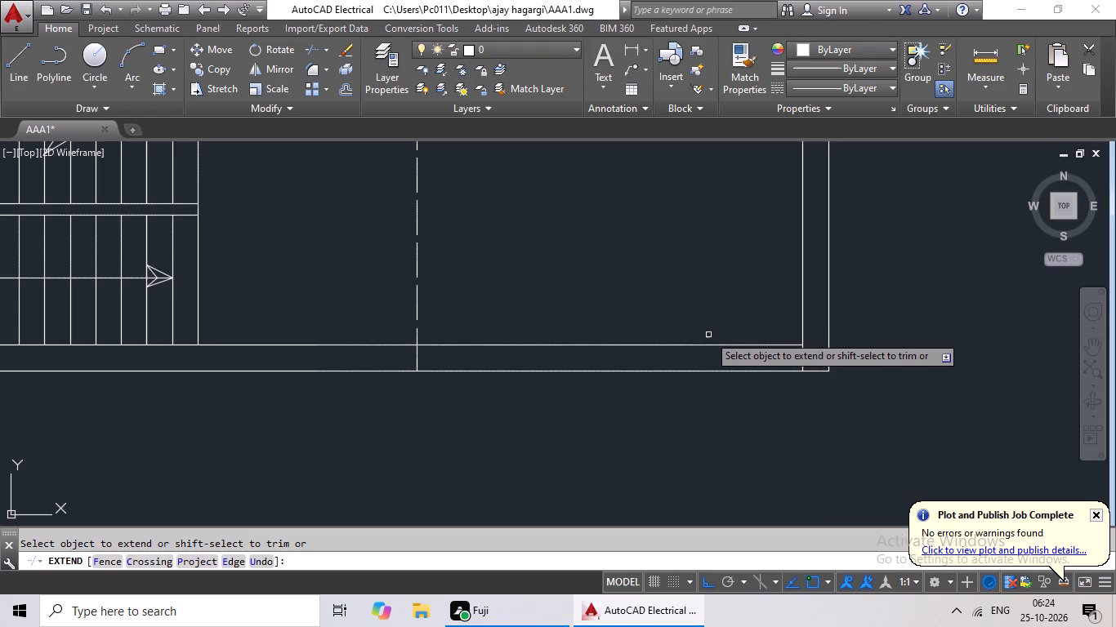
pyautogui.press('Escape')
pyautogui.press('Escape')
# Trim away the bottom wall's inner face between the dashed line and the right outer wall.
pyautogui.press('t')
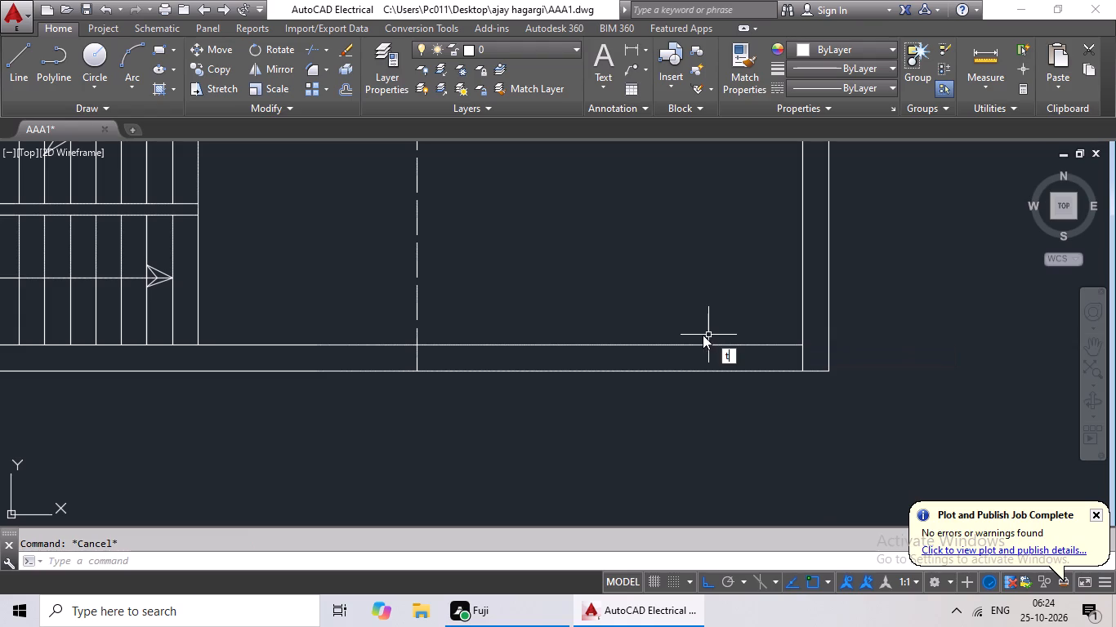
pyautogui.press('r')
pyautogui.press('space')
pyautogui.press('space')
pyautogui.click(664, 347)
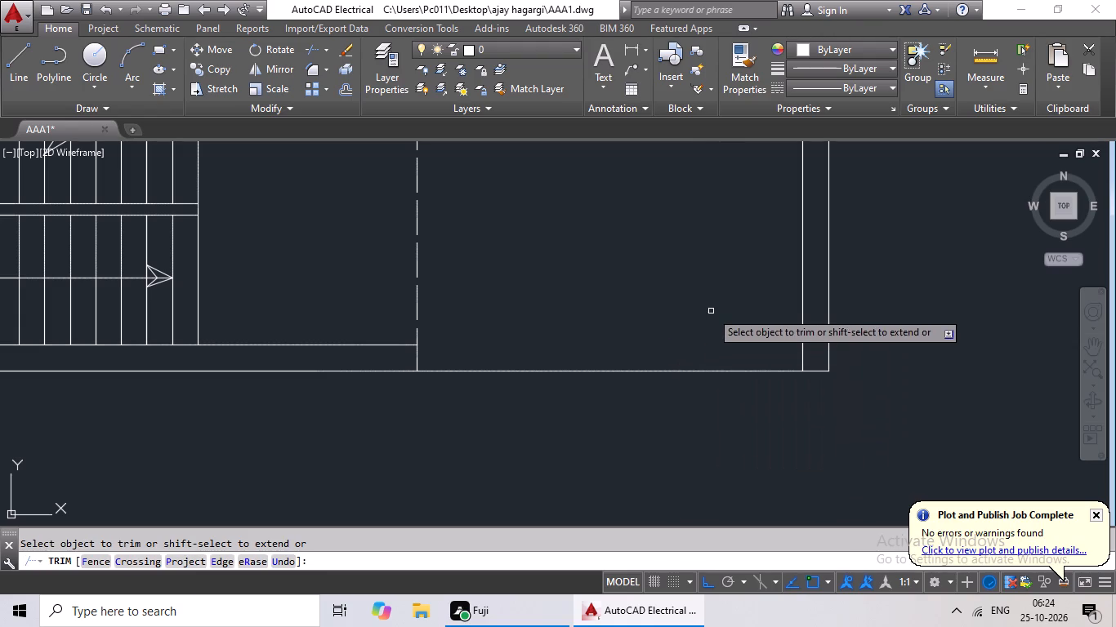
pyautogui.moveTo(712, 302); pyautogui.dragTo(716, 353, button='middle')
pyautogui.press('Escape')
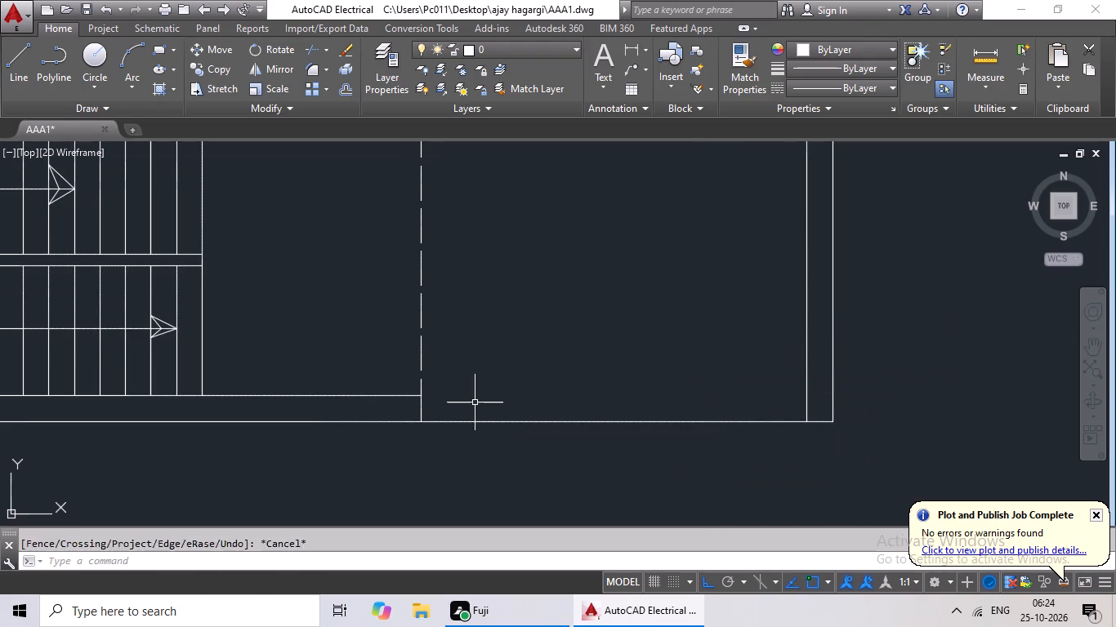
pyautogui.press('Escape')
# Change the linetype of the short vertical line across the bottom outer wall to the dashed ACAD_ISO02W100.
pyautogui.click(422, 407)
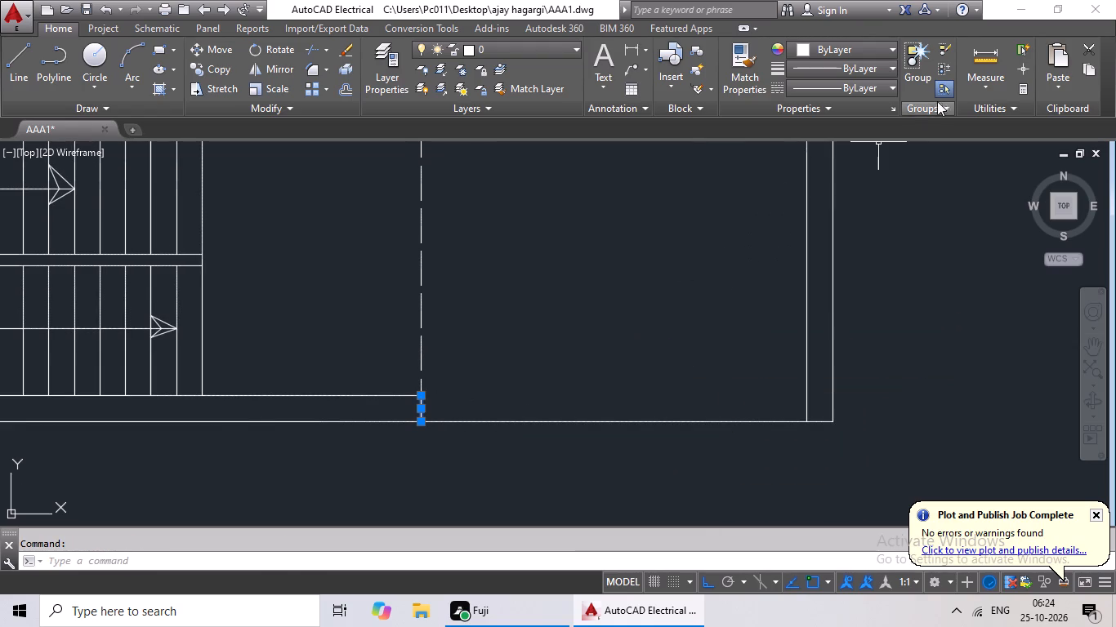
pyautogui.click(895, 87)
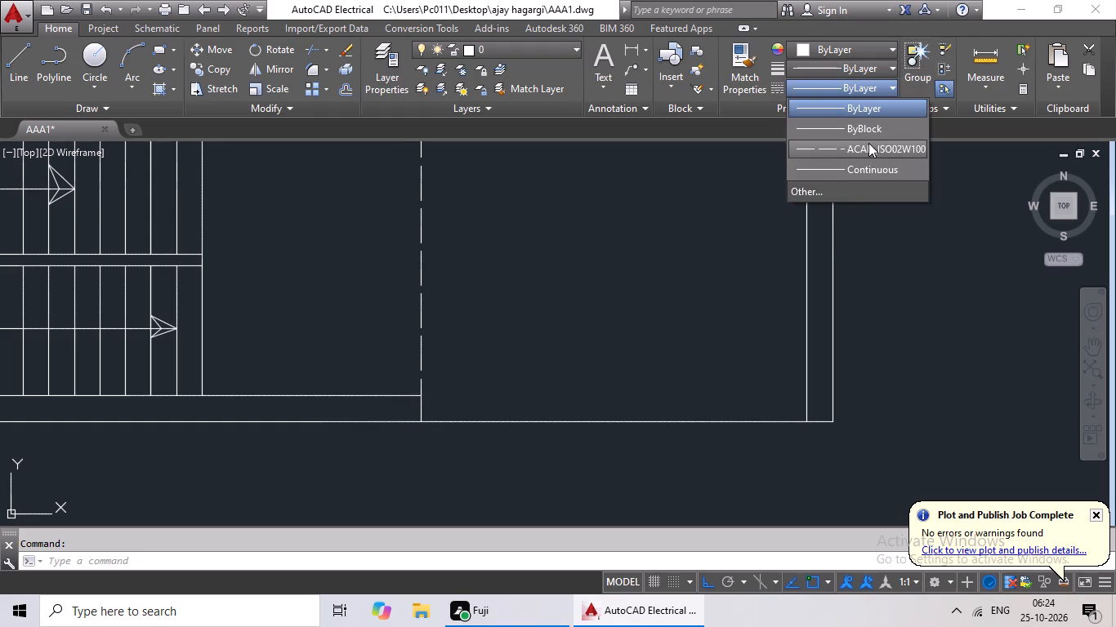
pyautogui.click(868, 143)
pyautogui.press('Escape')
# Draw a horizontal line across the left outer wall at the side midpoint of the room just above the staircase.
pyautogui.scroll(-1, 648, 252)
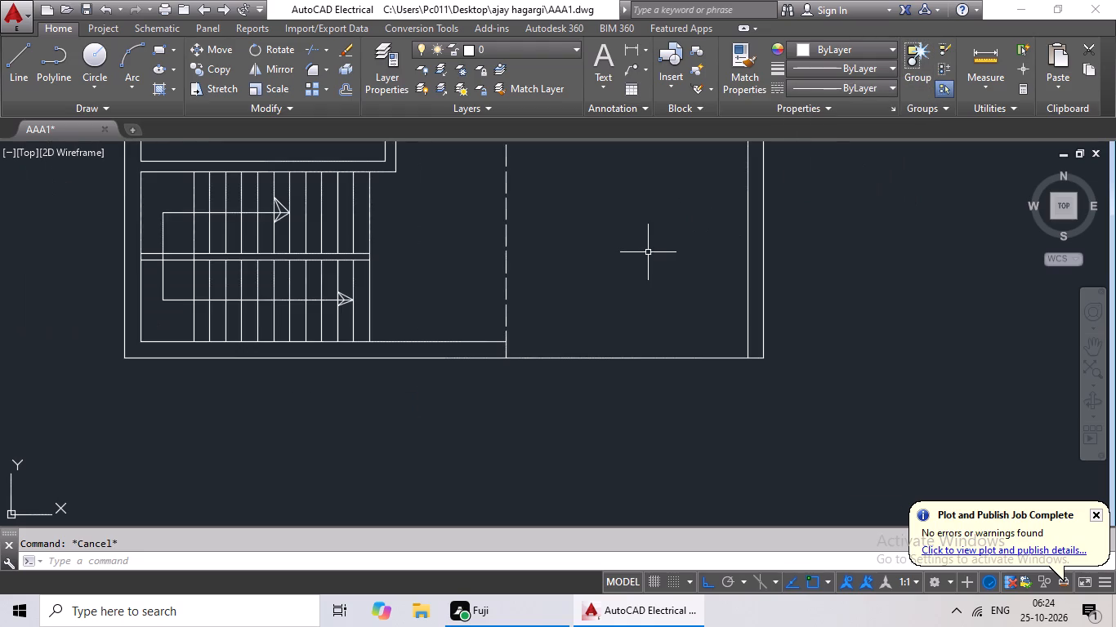
pyautogui.moveTo(647, 253); pyautogui.dragTo(553, 364, button='middle')
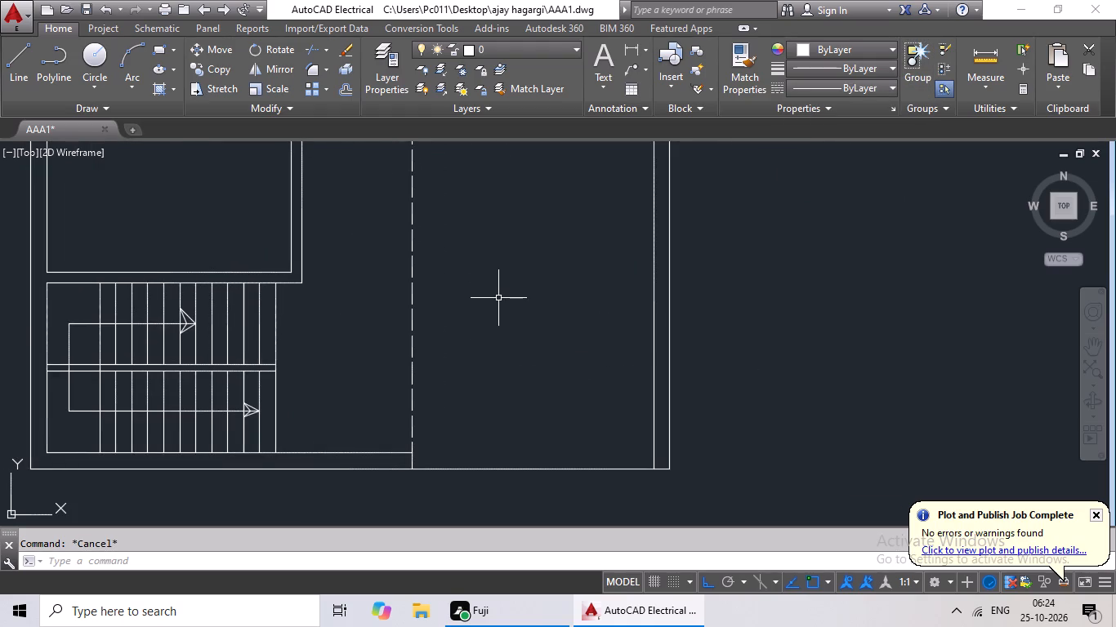
pyautogui.scroll(-3, 529, 264)
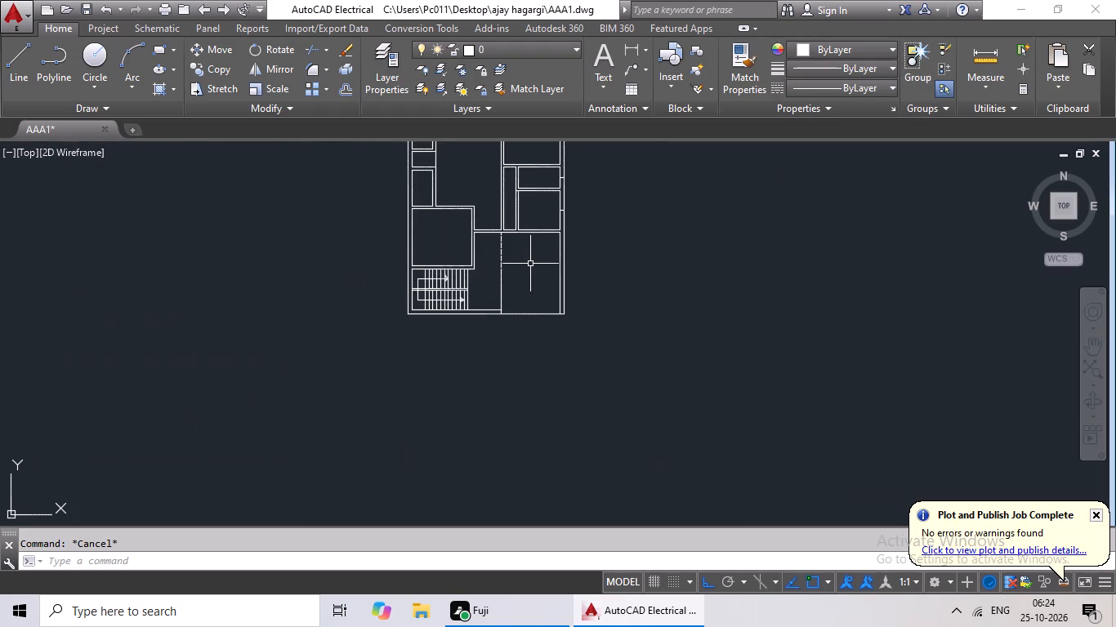
pyautogui.moveTo(532, 252); pyautogui.dragTo(496, 348, button='middle')
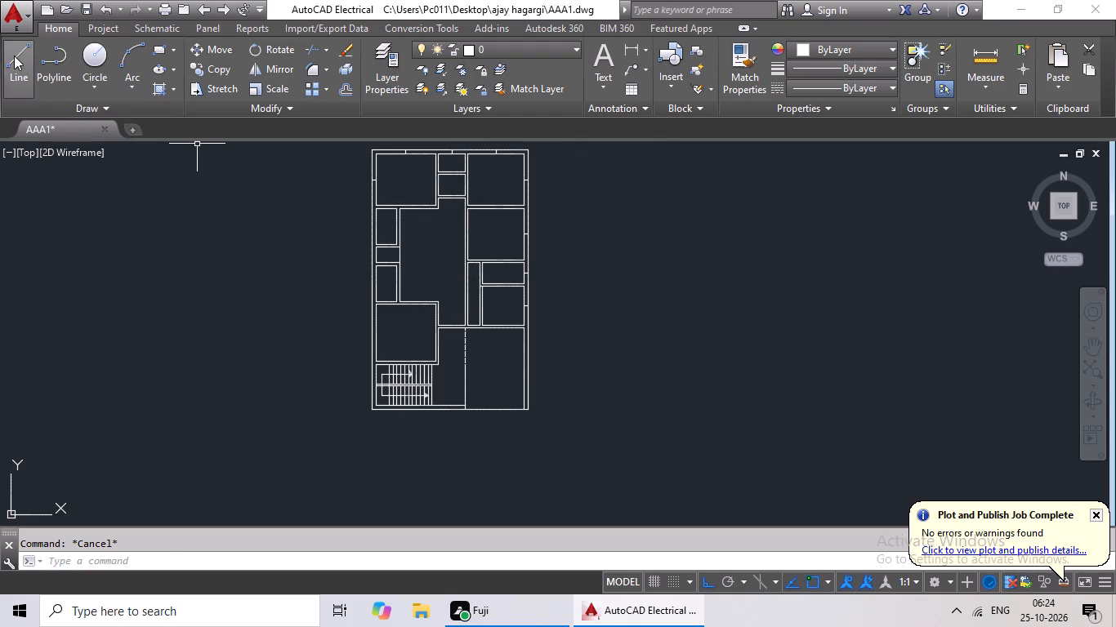
pyautogui.click(14, 55)
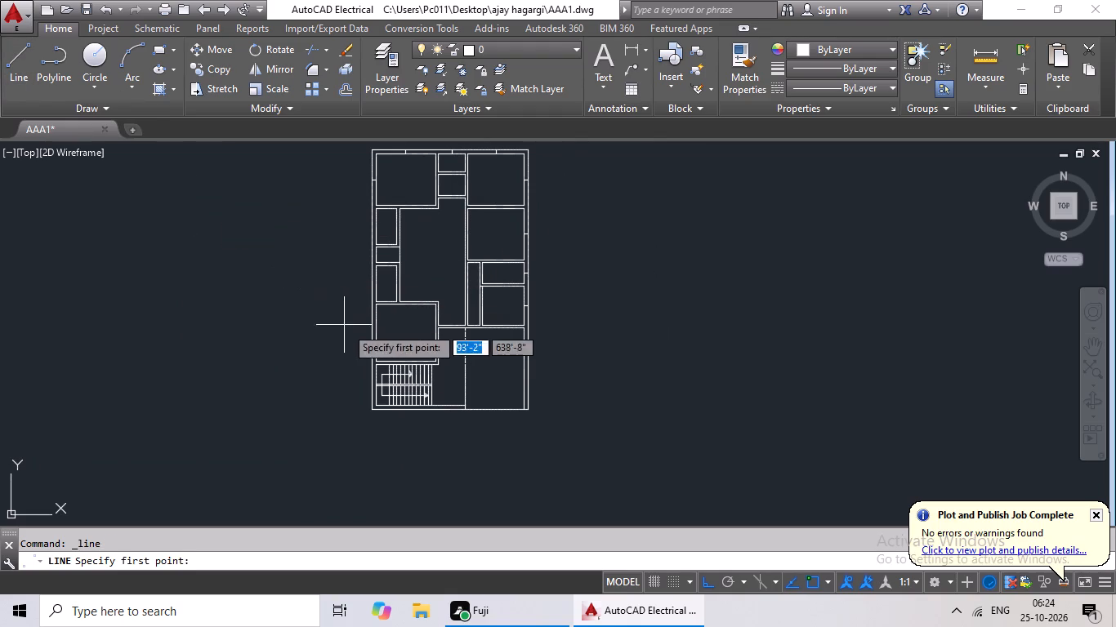
pyautogui.scroll(3, 398, 355)
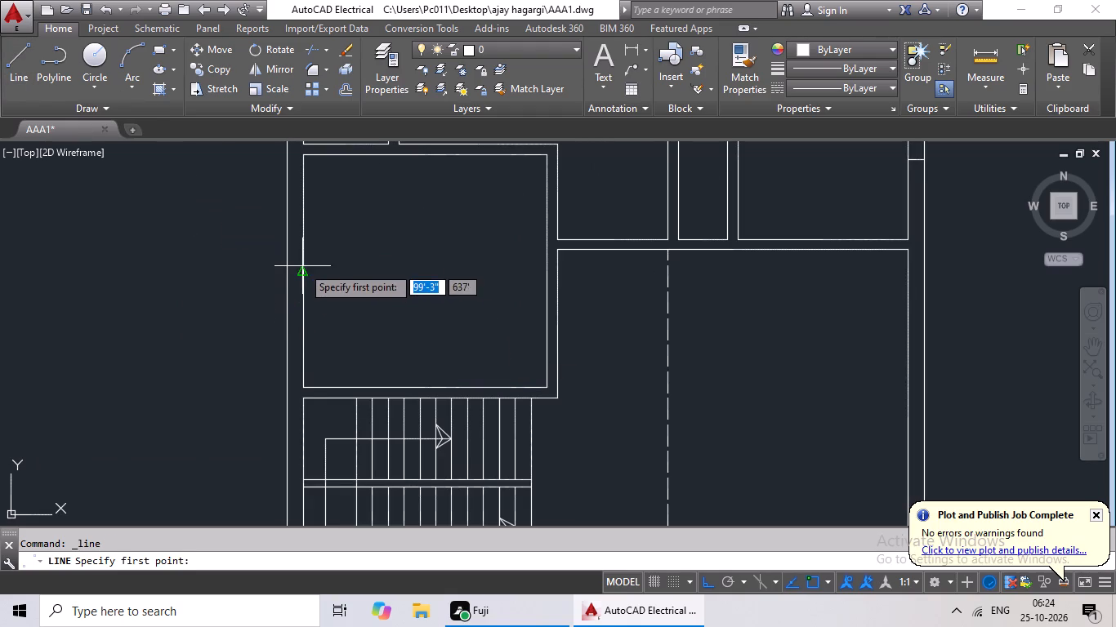
pyautogui.click(301, 273)
pyautogui.click(284, 274)
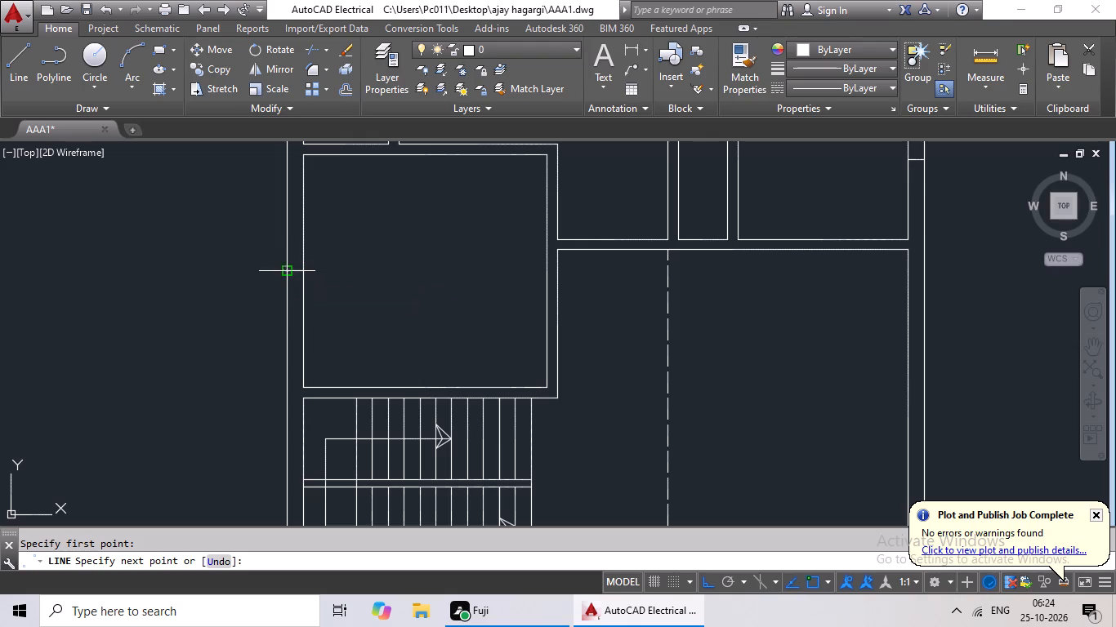
pyautogui.press('Escape')
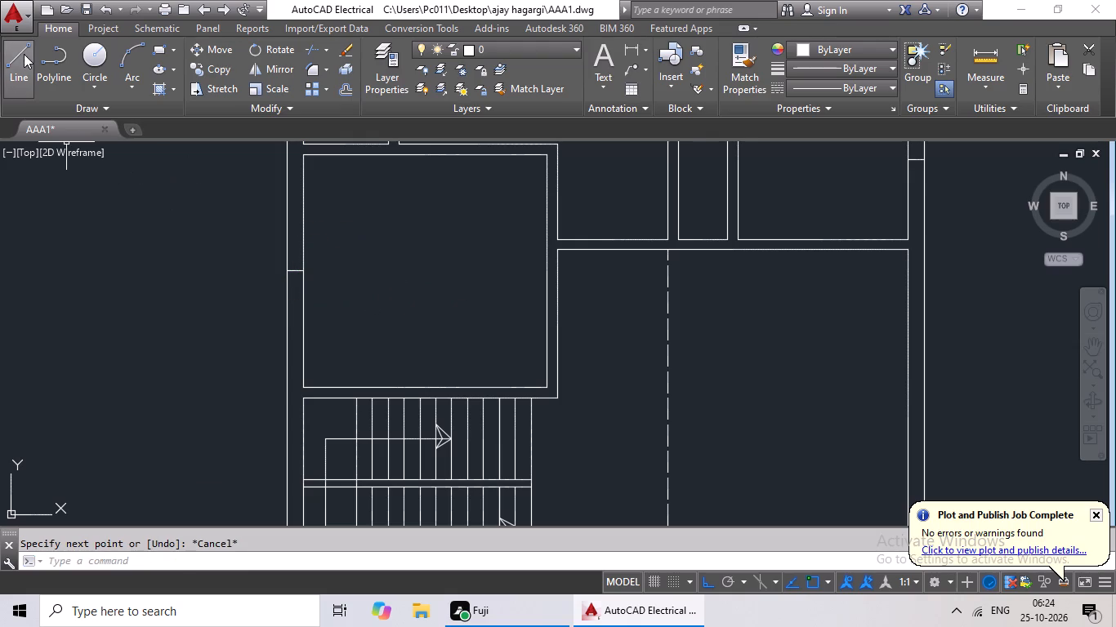
# Draw a 9" horizontal line across the left outer wall at the side midpoint of the lower narrow room.
pyautogui.click(23, 56)
pyautogui.scroll(-1, 254, 251)
pyautogui.moveTo(316, 257); pyautogui.dragTo(305, 351, button='middle')
pyautogui.moveTo(337, 322); pyautogui.dragTo(327, 364, button='middle')
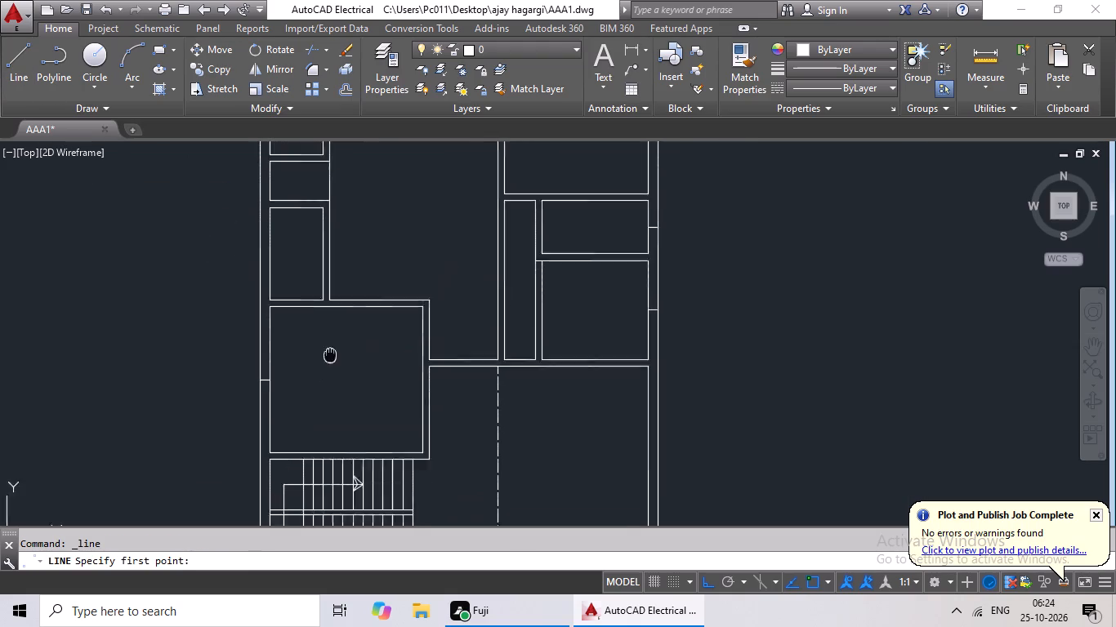
pyautogui.moveTo(327, 364); pyautogui.dragTo(322, 389, button='middle')
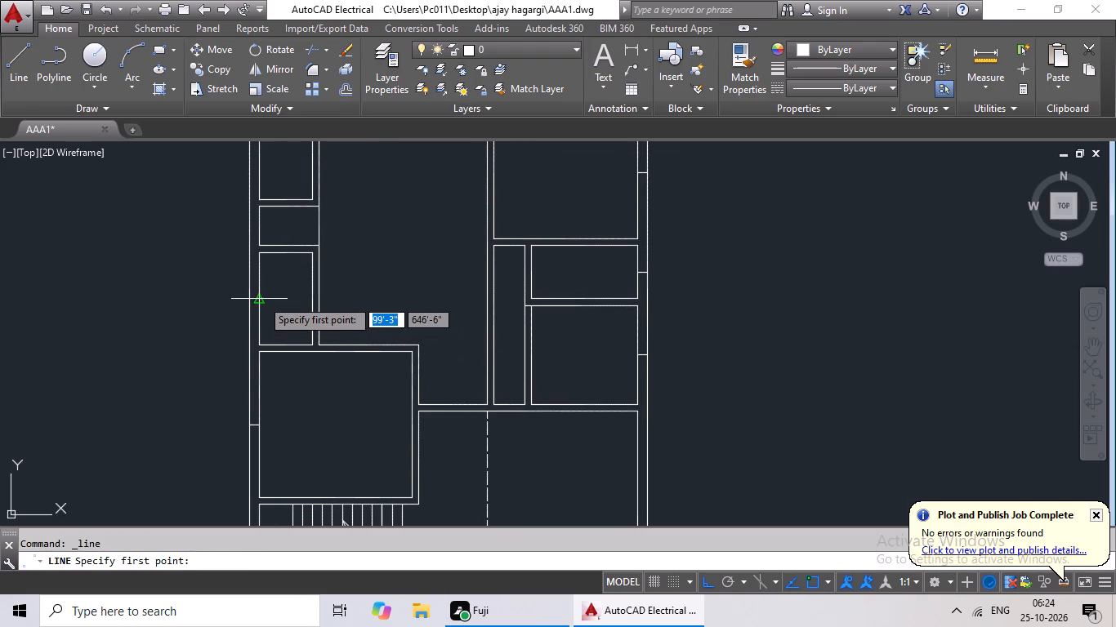
pyautogui.click(261, 298)
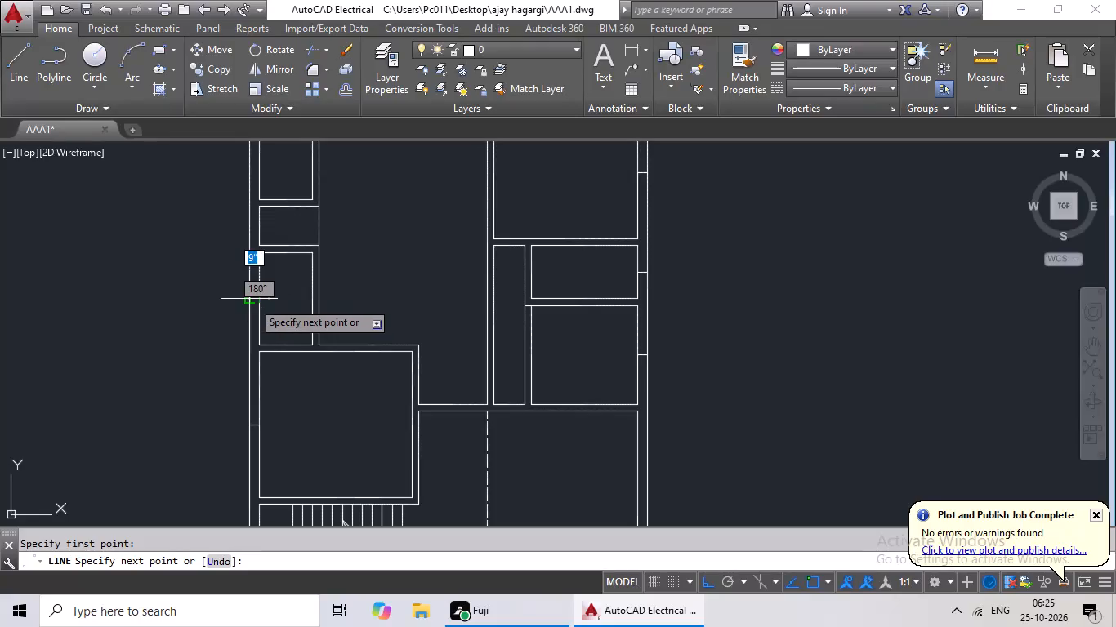
pyautogui.scroll(4, 252, 303)
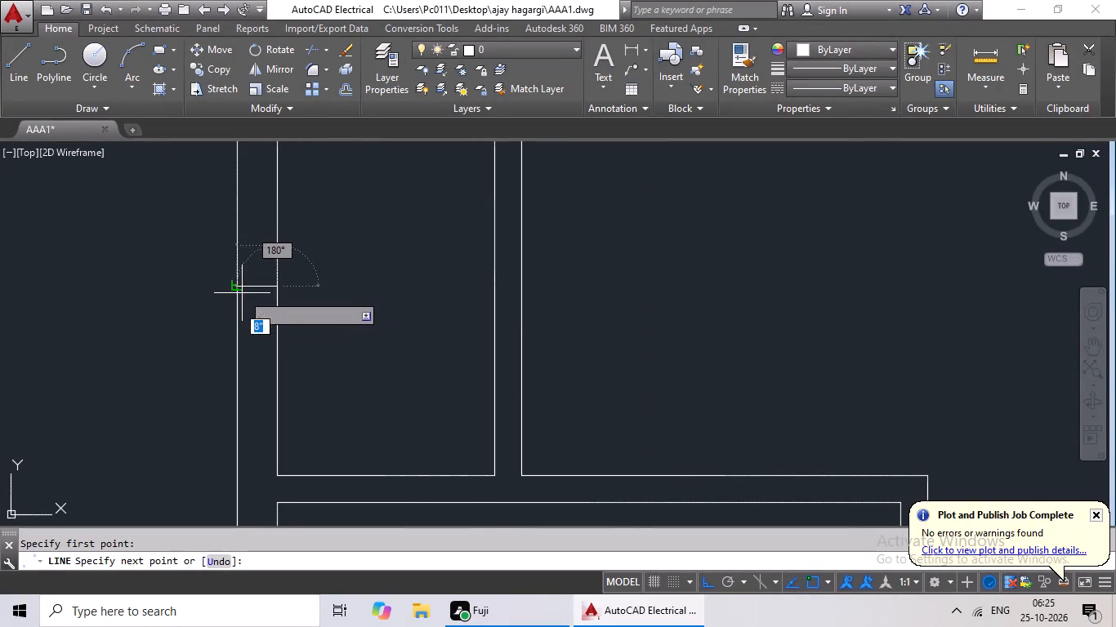
pyautogui.moveTo(237, 287); pyautogui.dragTo(250, 292)
pyautogui.press('Escape')
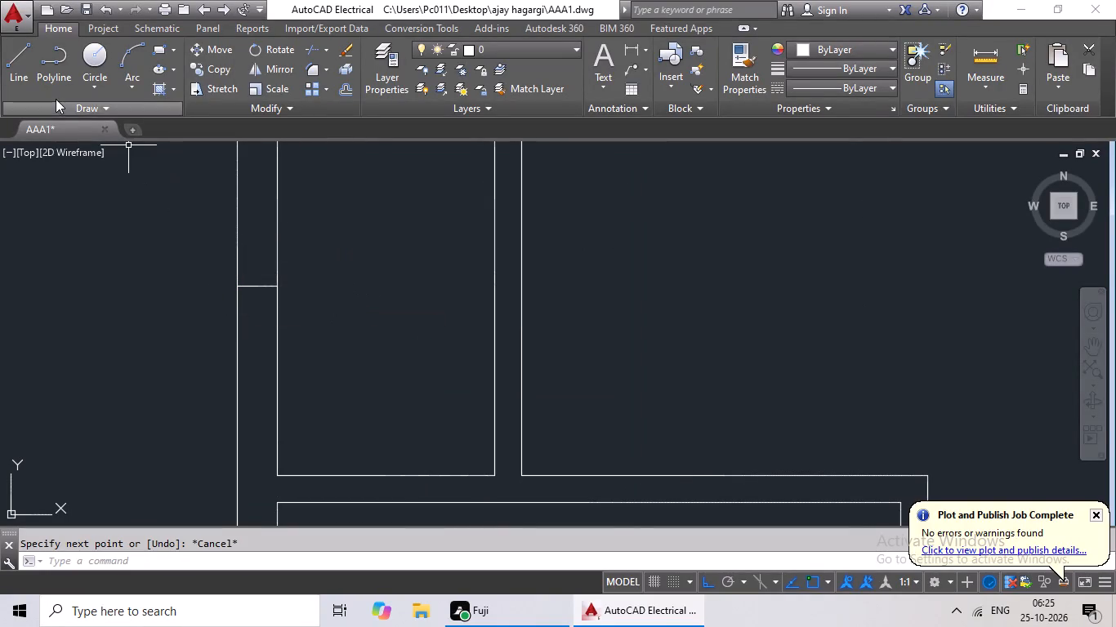
# Draw a horizontal line across the left outer wall at the side midpoint of the narrow room just below the top-left room.
pyautogui.click(20, 73)
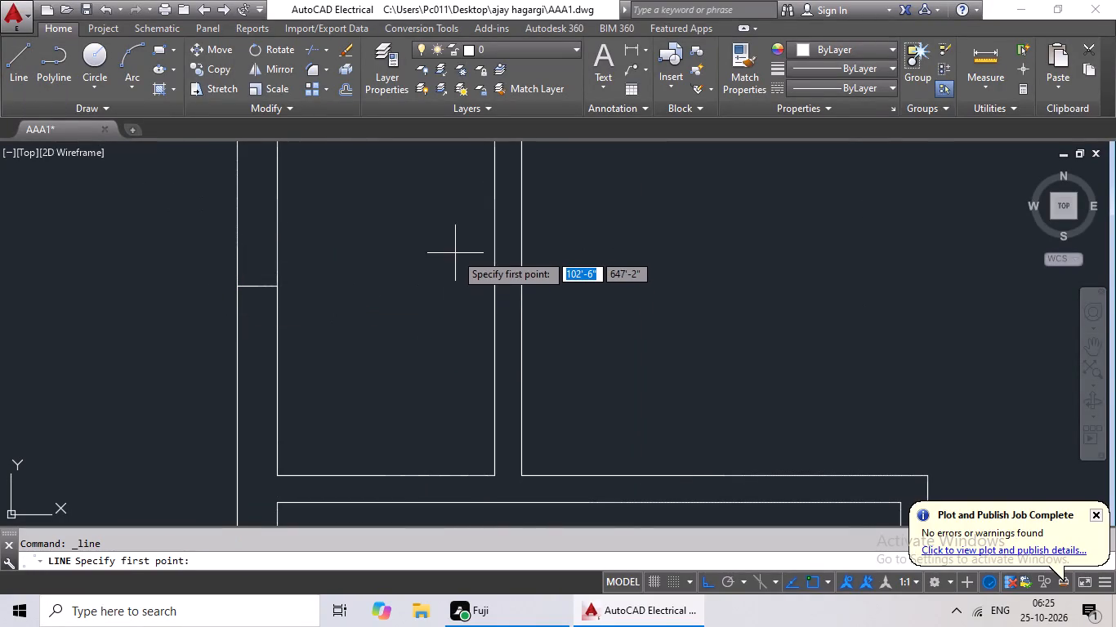
pyautogui.scroll(-1, 455, 253)
pyautogui.moveTo(411, 310); pyautogui.dragTo(368, 331, button='middle')
pyautogui.scroll(-1, 368, 332)
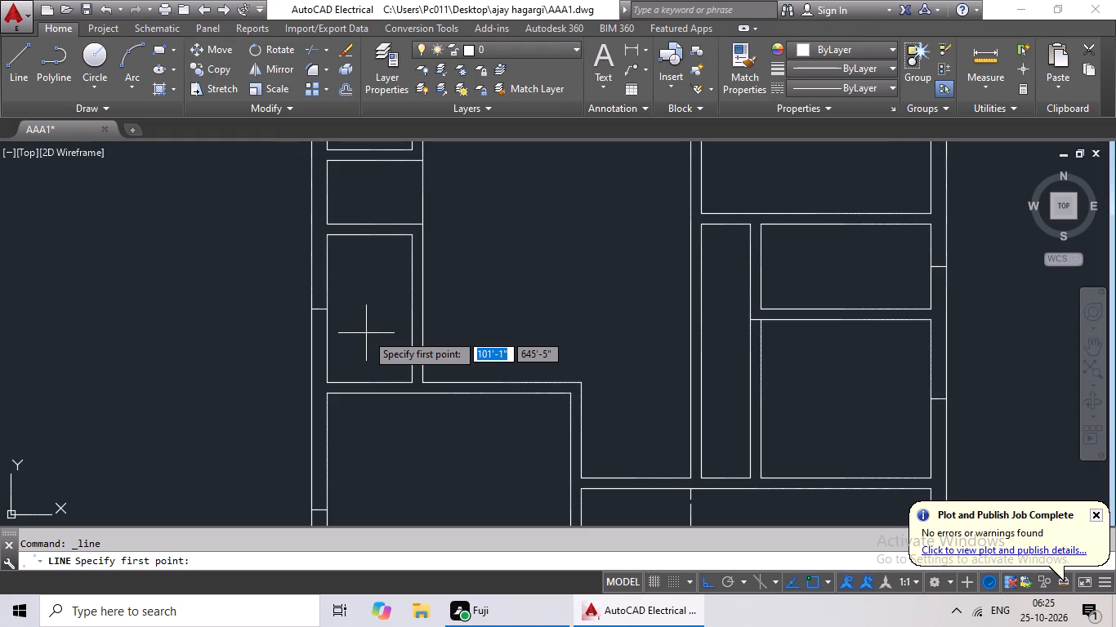
pyautogui.scroll(-2, 367, 332)
pyautogui.moveTo(359, 329); pyautogui.dragTo(326, 331, button='middle')
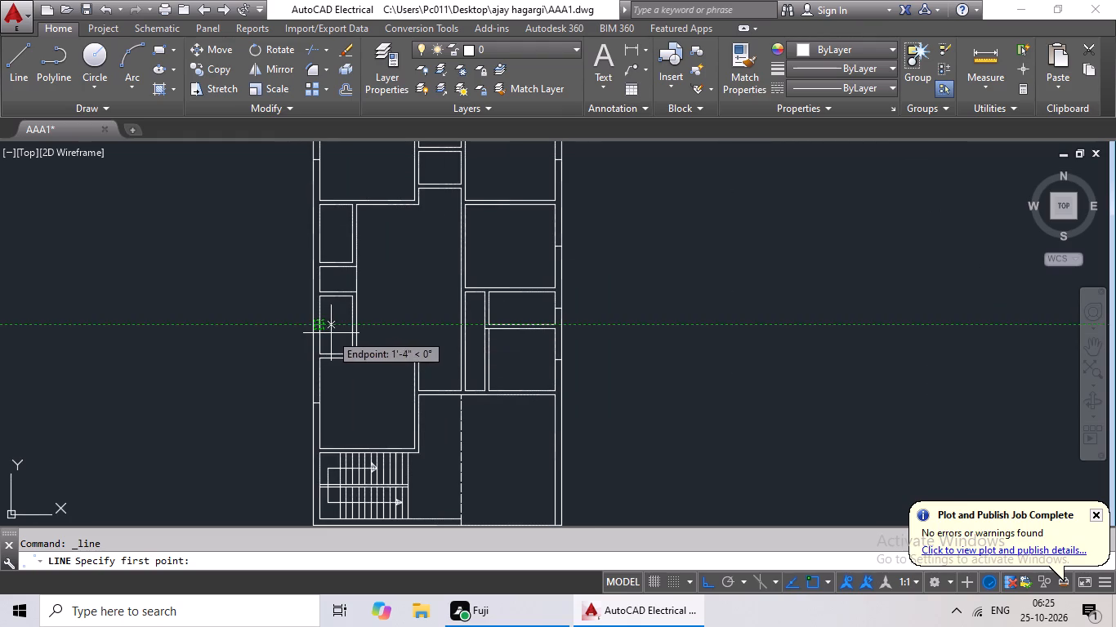
pyautogui.moveTo(367, 164); pyautogui.dragTo(359, 252, button='middle')
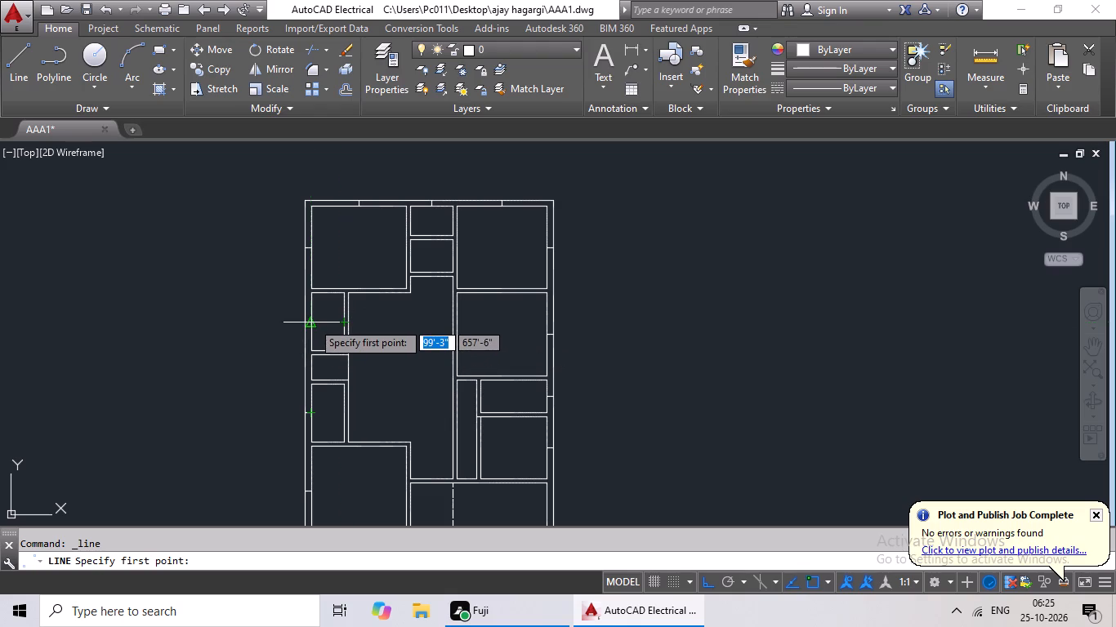
pyautogui.scroll(3, 319, 318)
pyautogui.click(283, 336)
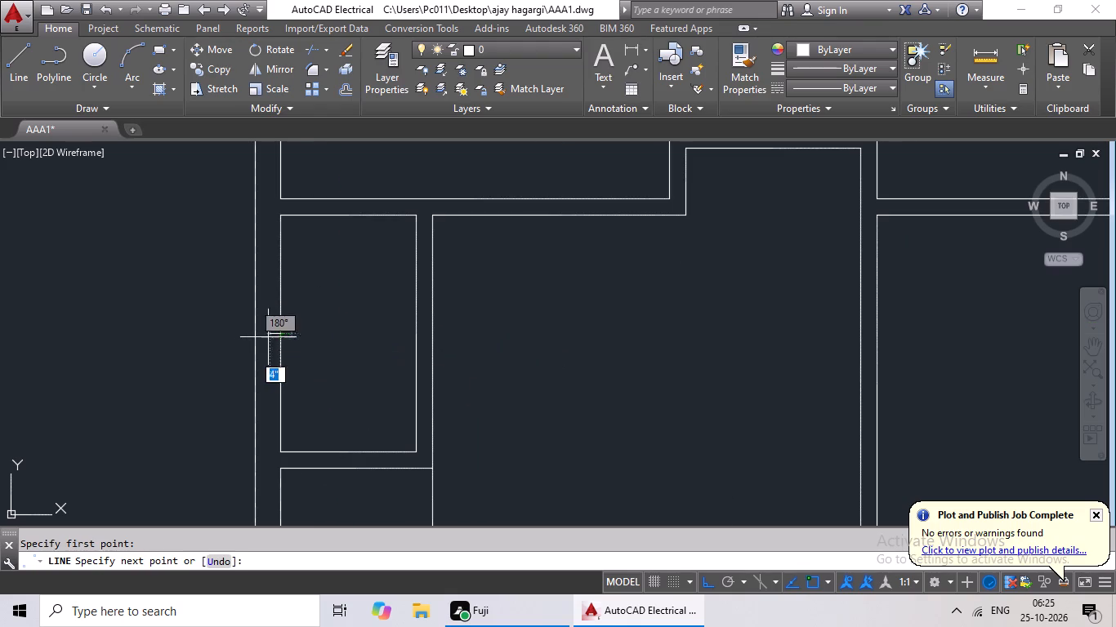
pyautogui.click(251, 337)
pyautogui.press('Escape')
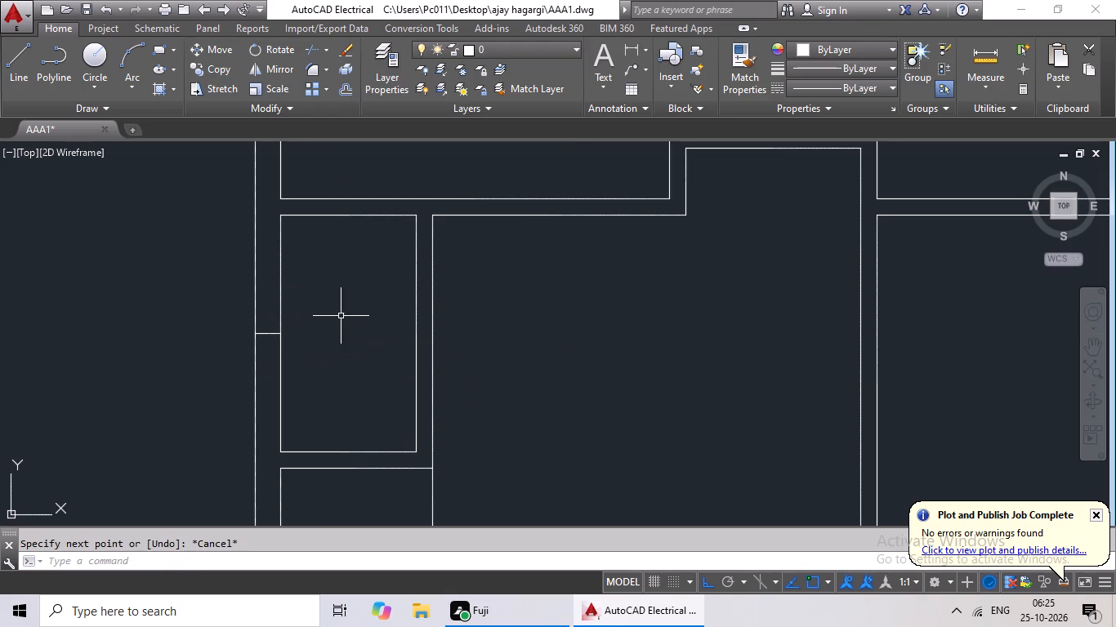
# Draw a 3' horizontal line in the empty space to the right of the floor plan.
pyautogui.scroll(-3, 366, 316)
pyautogui.moveTo(458, 322); pyautogui.dragTo(360, 326, button='middle')
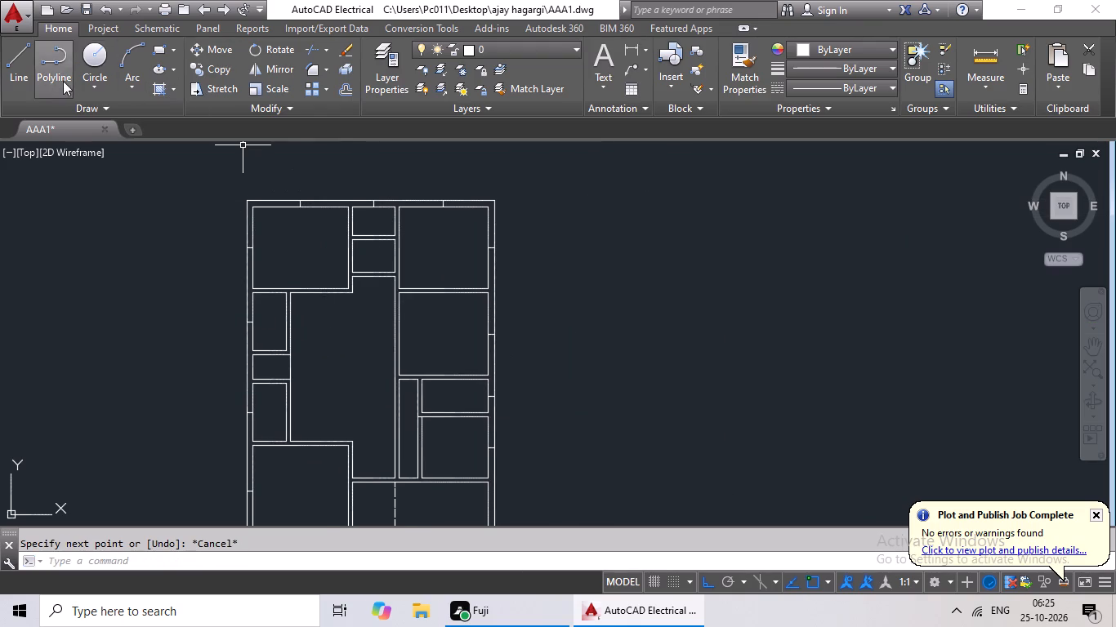
pyautogui.click(20, 66)
pyautogui.moveTo(725, 257); pyautogui.dragTo(585, 254, button='middle')
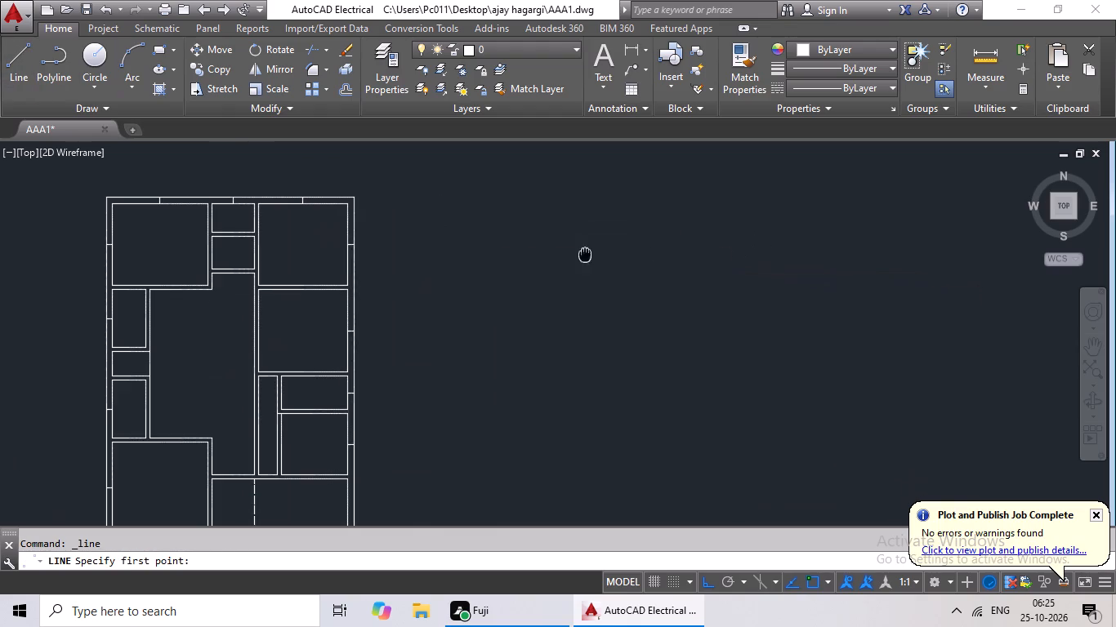
pyautogui.moveTo(596, 255); pyautogui.dragTo(636, 255)
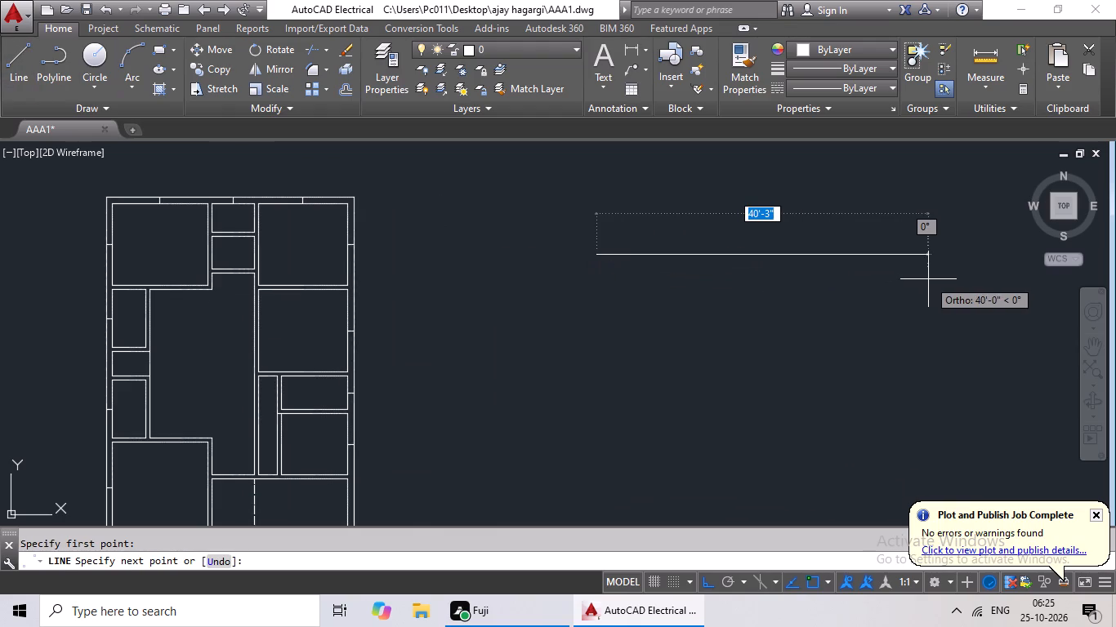
pyautogui.write("3'")
pyautogui.press('Return')
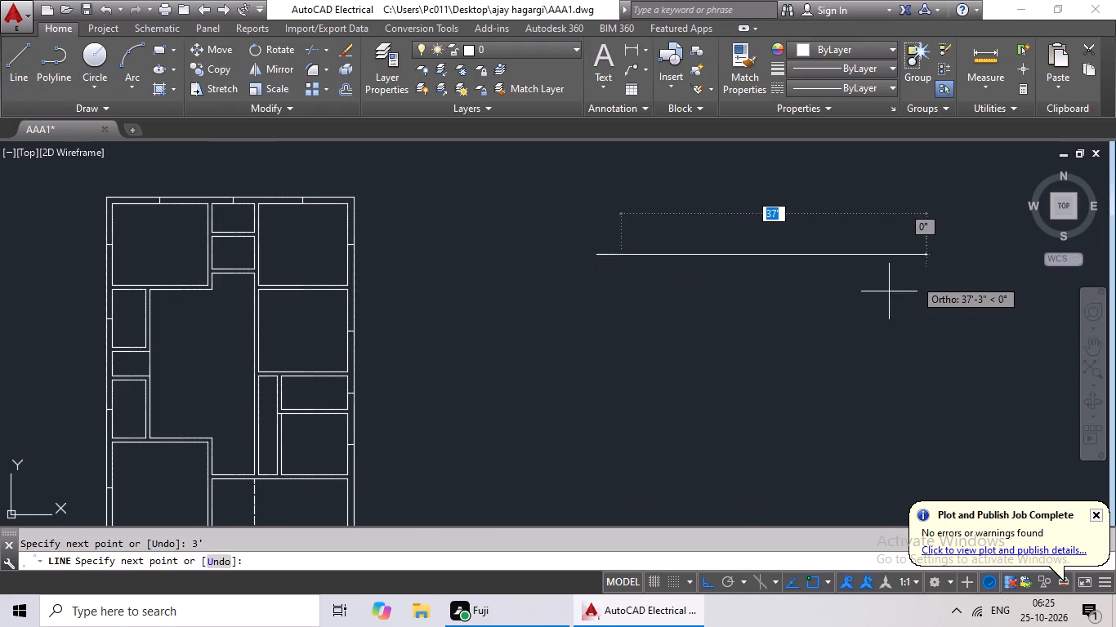
pyautogui.press('Escape')
pyautogui.press('Escape')
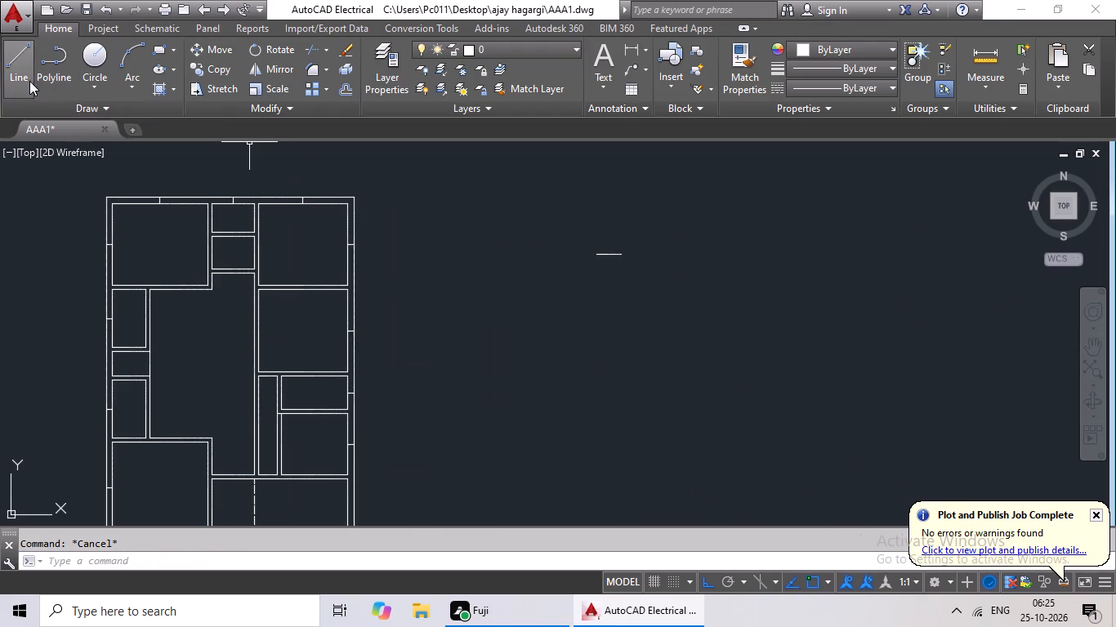
# Draw a 9" vertical line just beyond the right end of the 3' line.
pyautogui.click(16, 70)
pyautogui.scroll(3, 702, 247)
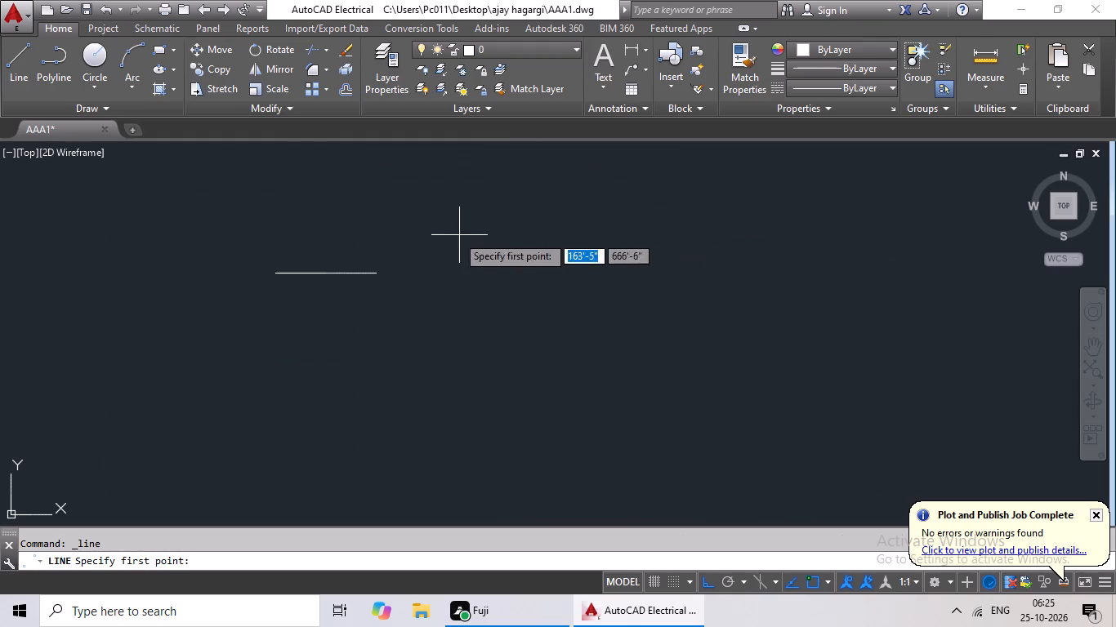
pyautogui.click(423, 225)
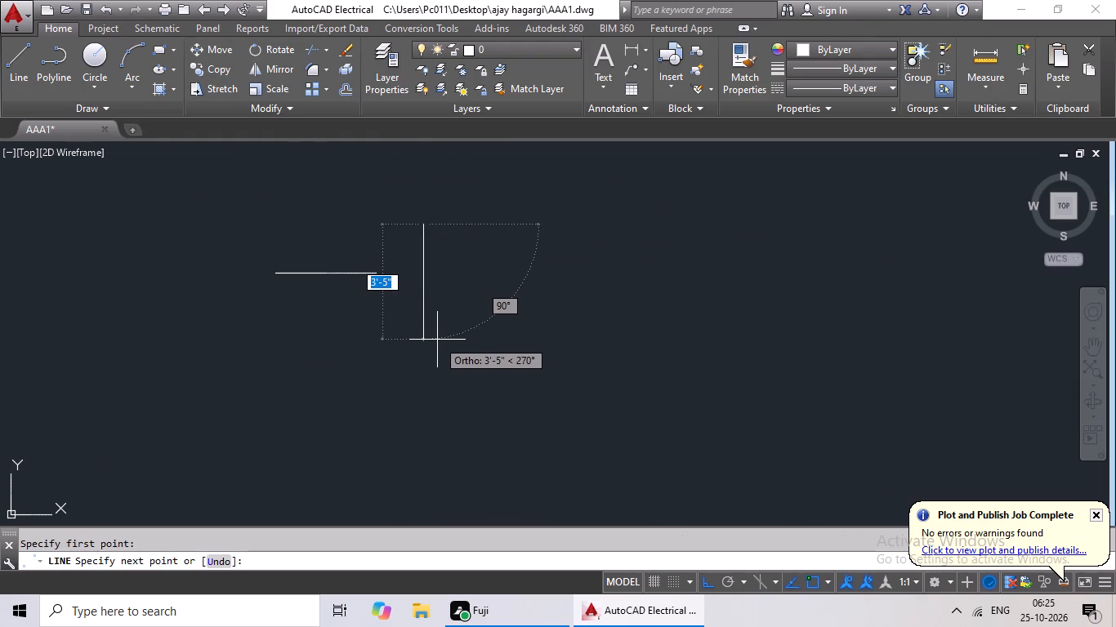
pyautogui.press('9')
pyautogui.hotkey('shift', '"')
pyautogui.press('Return')
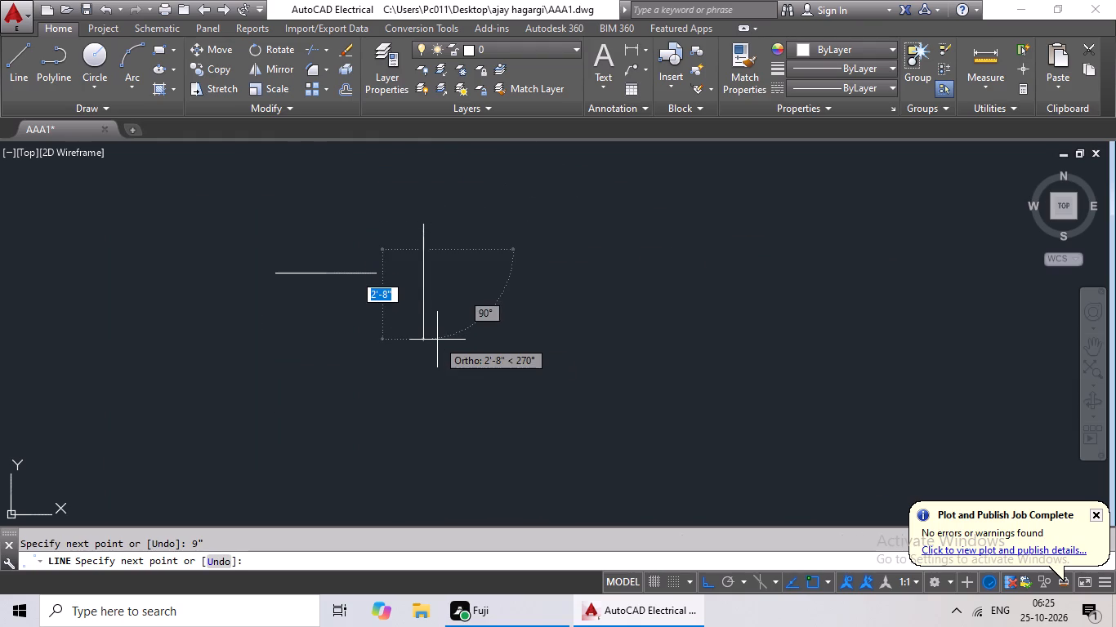
pyautogui.press('Escape')
# Copy the 9" vertical line from its midpoint to the right endpoint of the 3' line.
pyautogui.scroll(3, 419, 221)
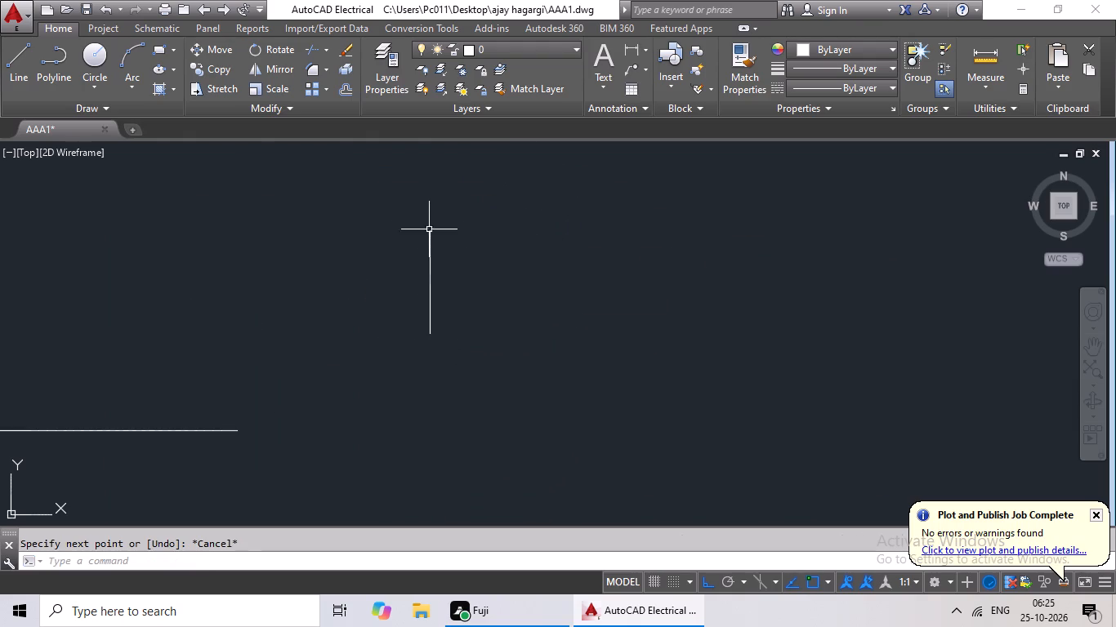
pyautogui.click(429, 258)
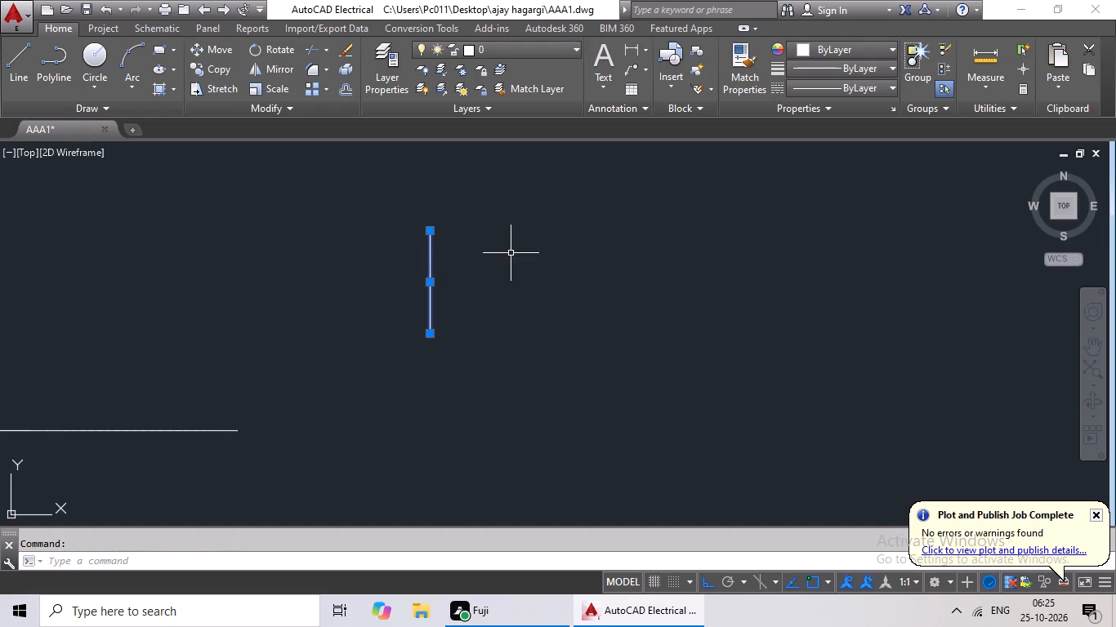
pyautogui.click(219, 69)
pyautogui.click(428, 280)
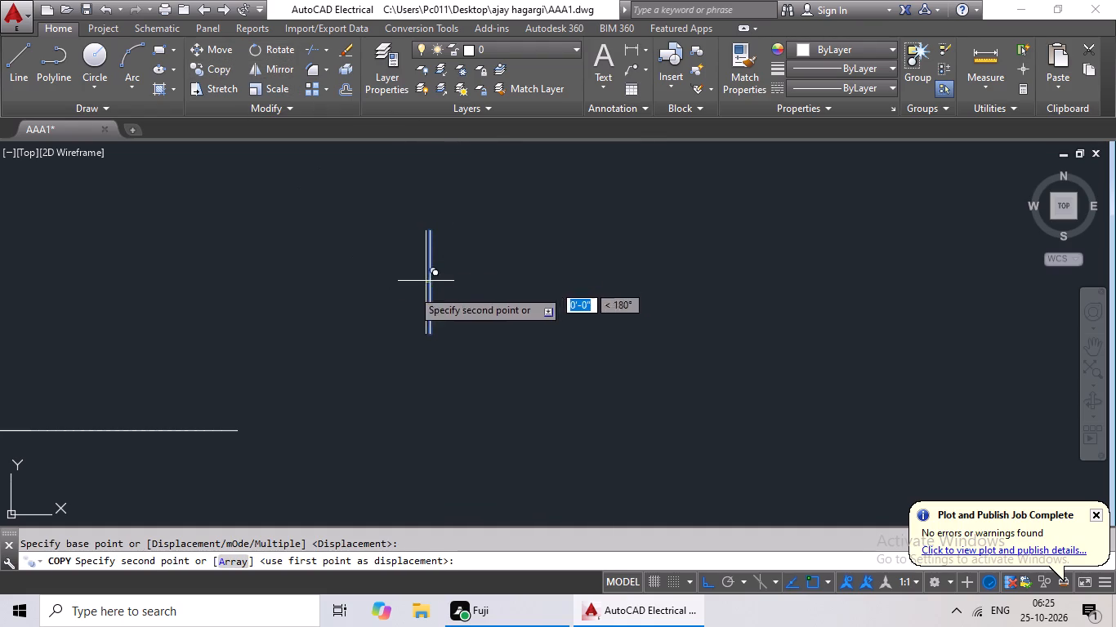
pyautogui.click(236, 430)
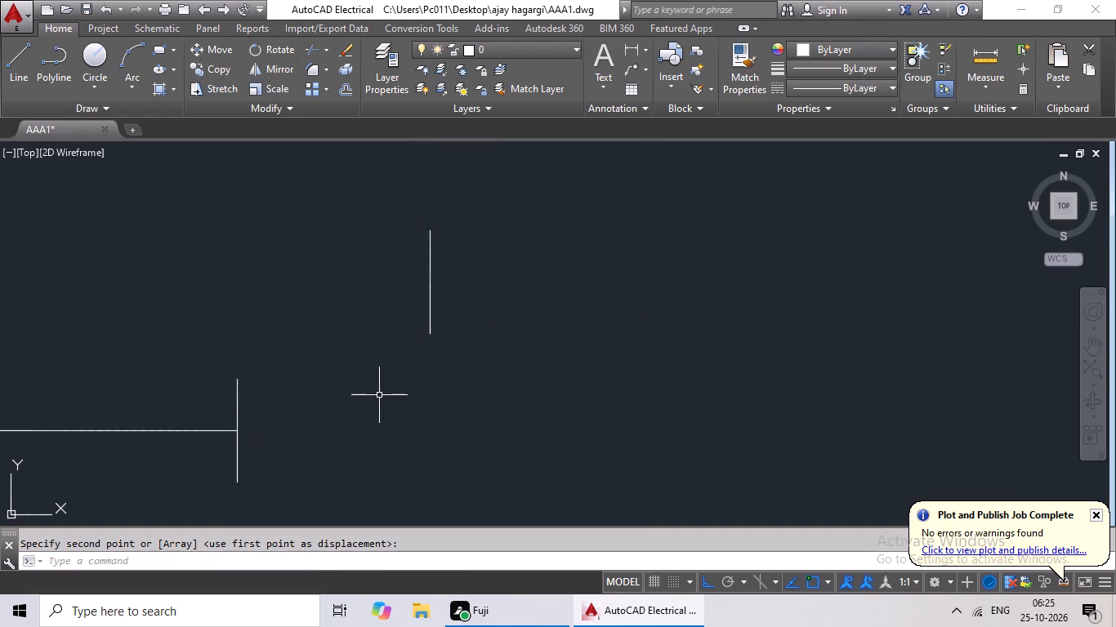
# Erase the original detached 9" vertical line.
pyautogui.moveTo(380, 393); pyautogui.dragTo(572, 313, button='middle')
pyautogui.scroll(-1, 564, 315)
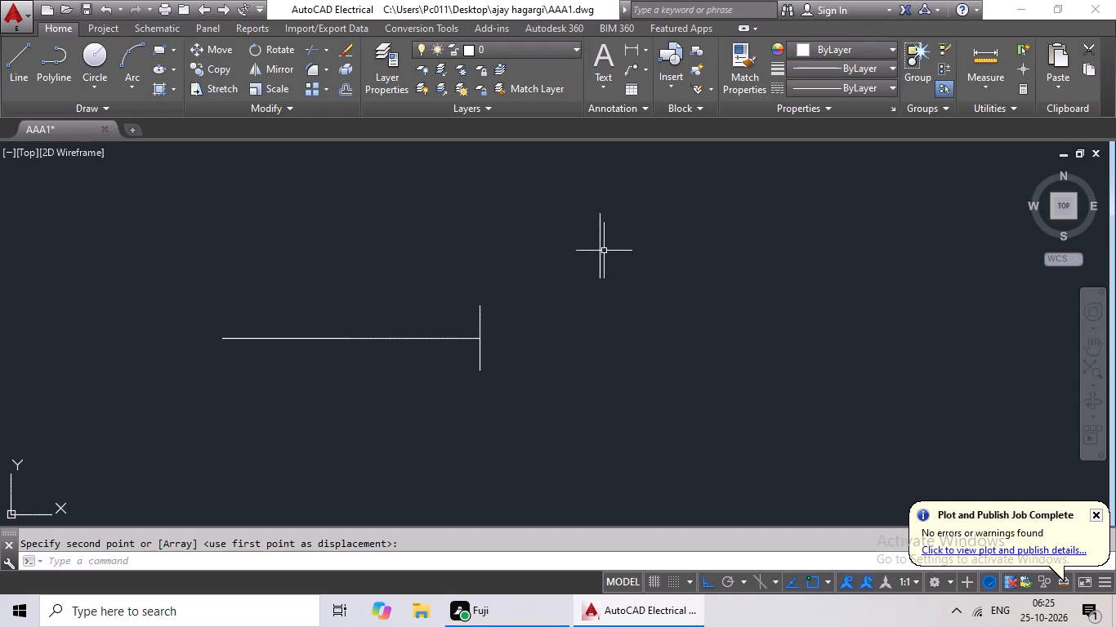
pyautogui.click(599, 240)
pyautogui.press('Delete')
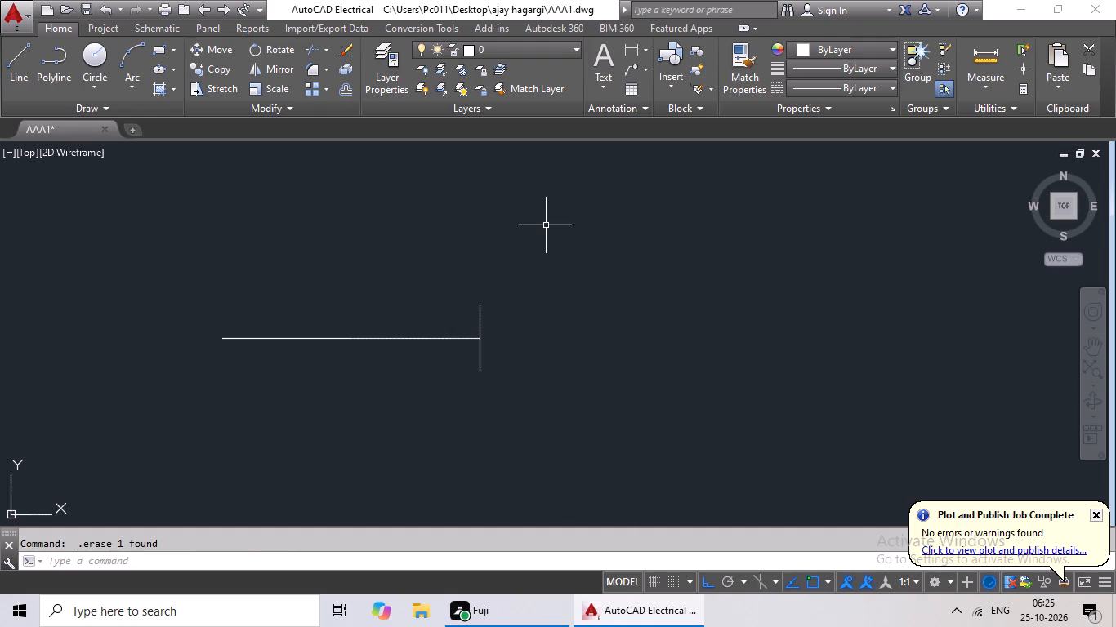
pyautogui.press('Escape')
# Offset the 9" end line 3' to the left to close the other end of the horizontal line.
pyautogui.press('o')
pyautogui.press('Return')
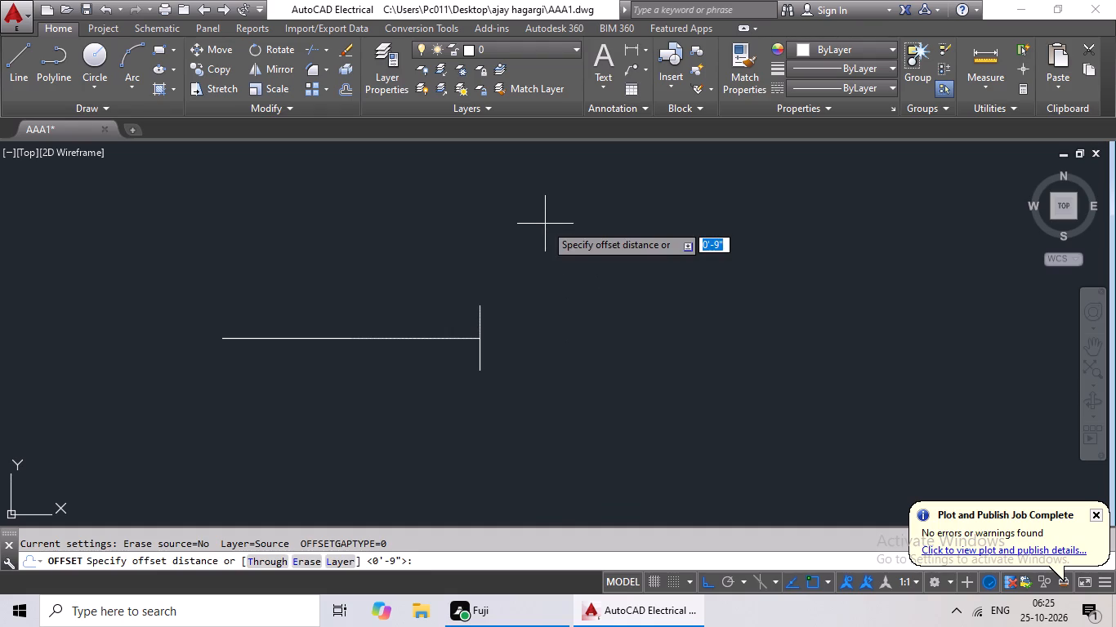
pyautogui.write("3'")
pyautogui.press('Return')
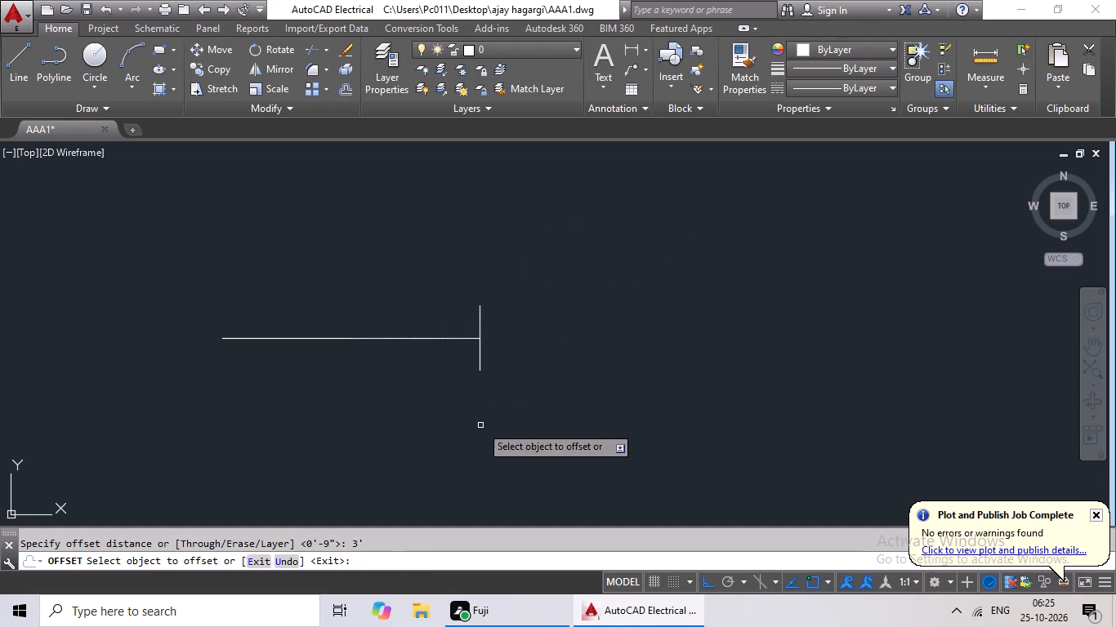
pyautogui.click(478, 305)
pyautogui.click(369, 307)
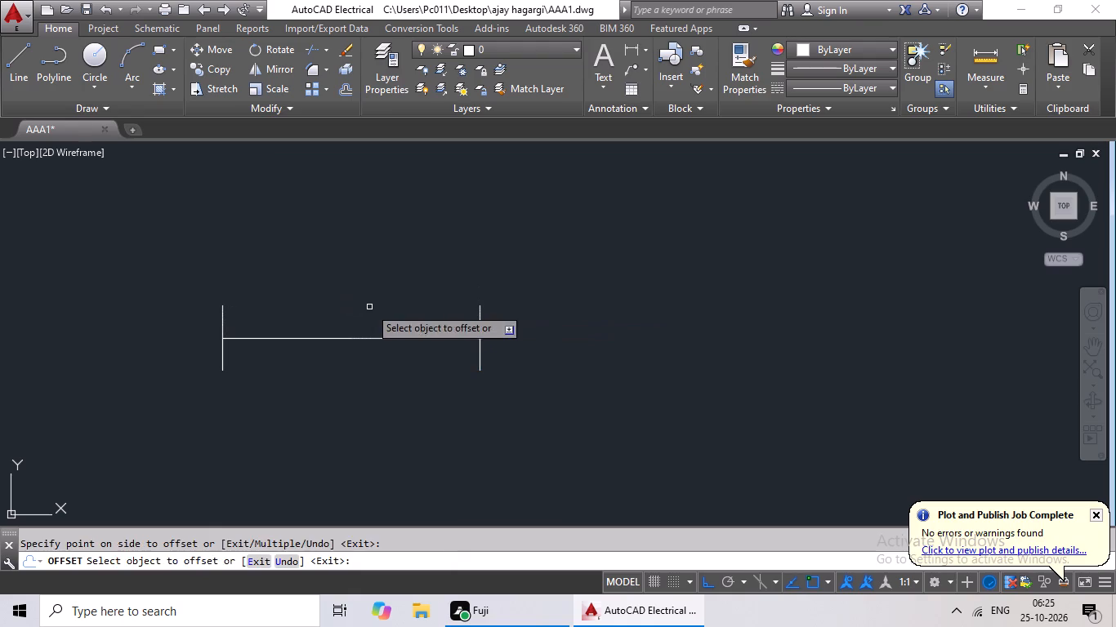
pyautogui.press('Escape')
pyautogui.press('Escape')
# Offset the 3' horizontal line 1/2" both above and below.
pyautogui.press('o')
pyautogui.press('Return')
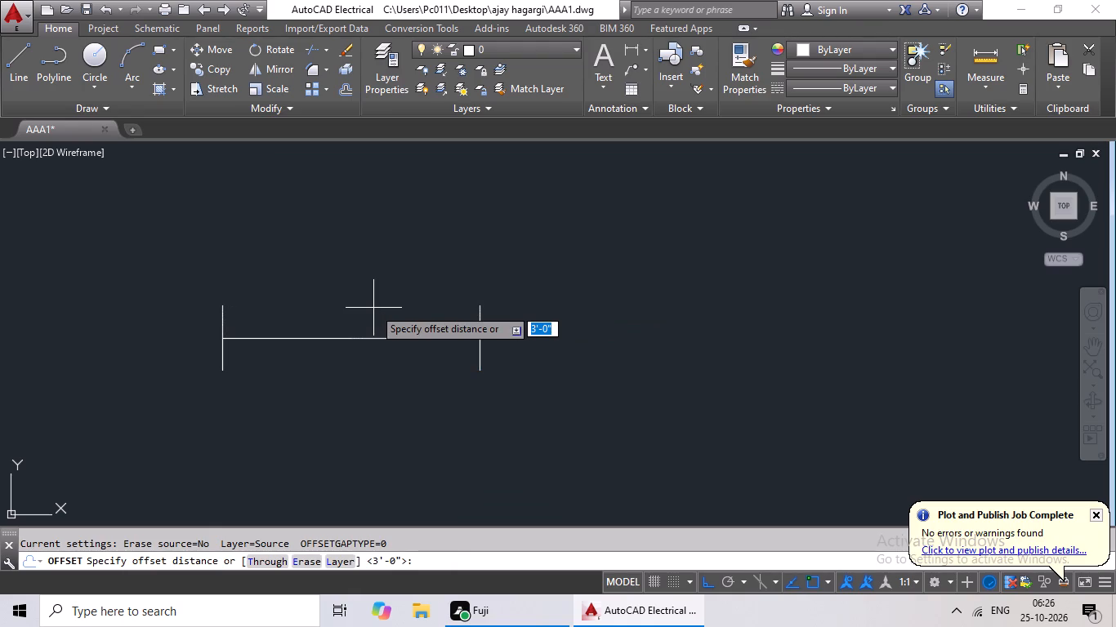
pyautogui.press('3')
pyautogui.press("'")
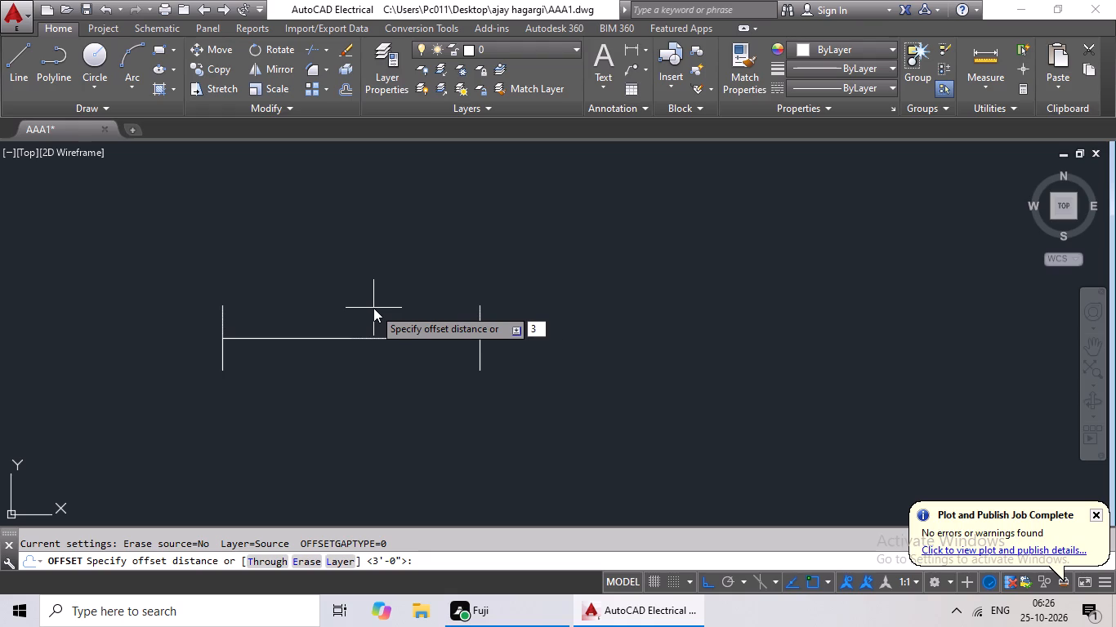
pyautogui.press('BackSpace')
pyautogui.press('BackSpace')
pyautogui.write('1/2')
pyautogui.hotkey('shift', '"')
pyautogui.press('Return')
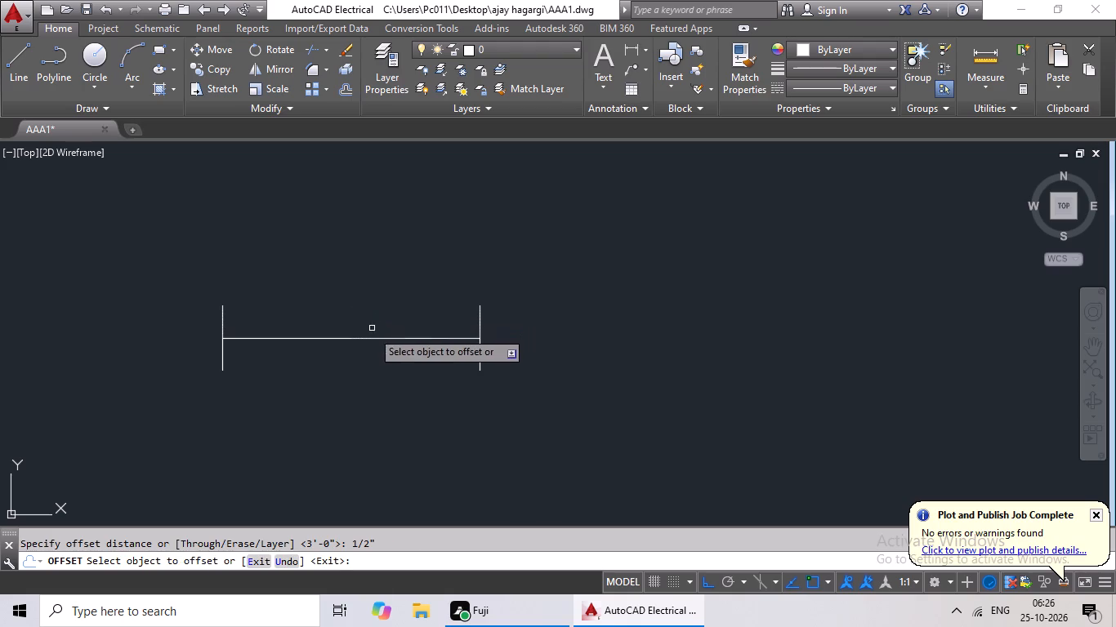
pyautogui.click(370, 339)
pyautogui.click(375, 315)
pyautogui.scroll(3, 370, 349)
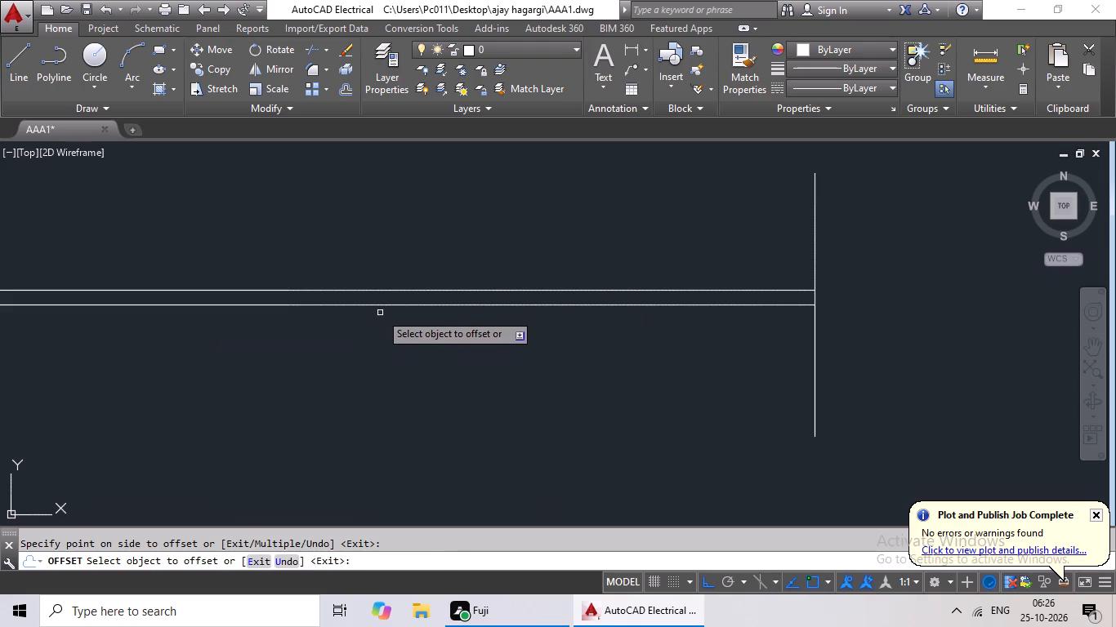
pyautogui.moveTo(386, 305); pyautogui.dragTo(376, 321)
pyautogui.click(358, 364)
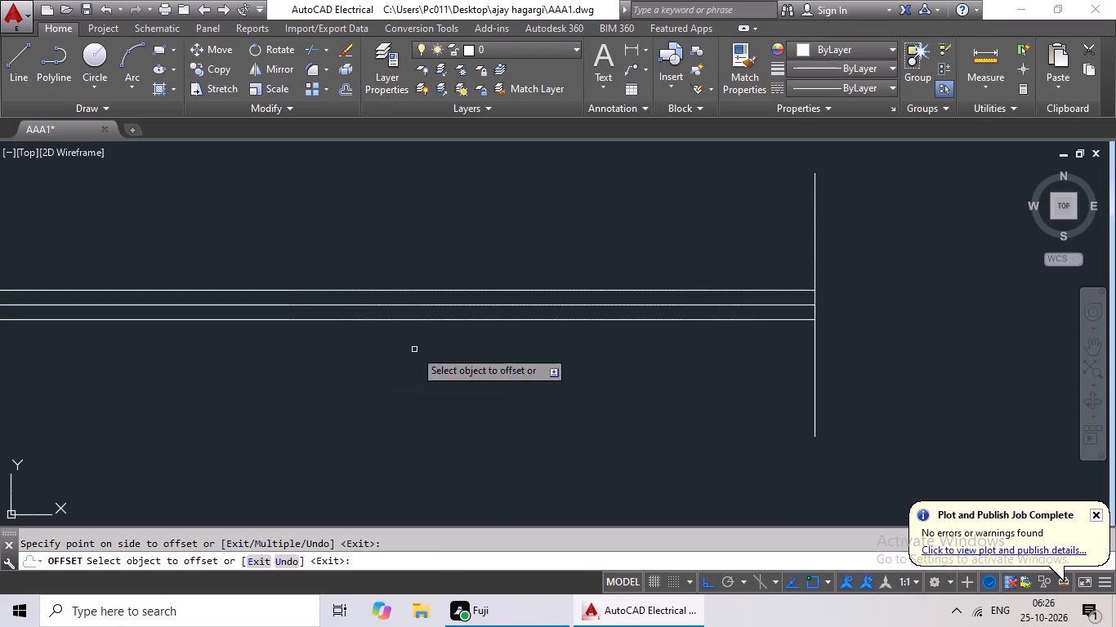
pyautogui.scroll(-2, 502, 263)
pyautogui.press('Escape')
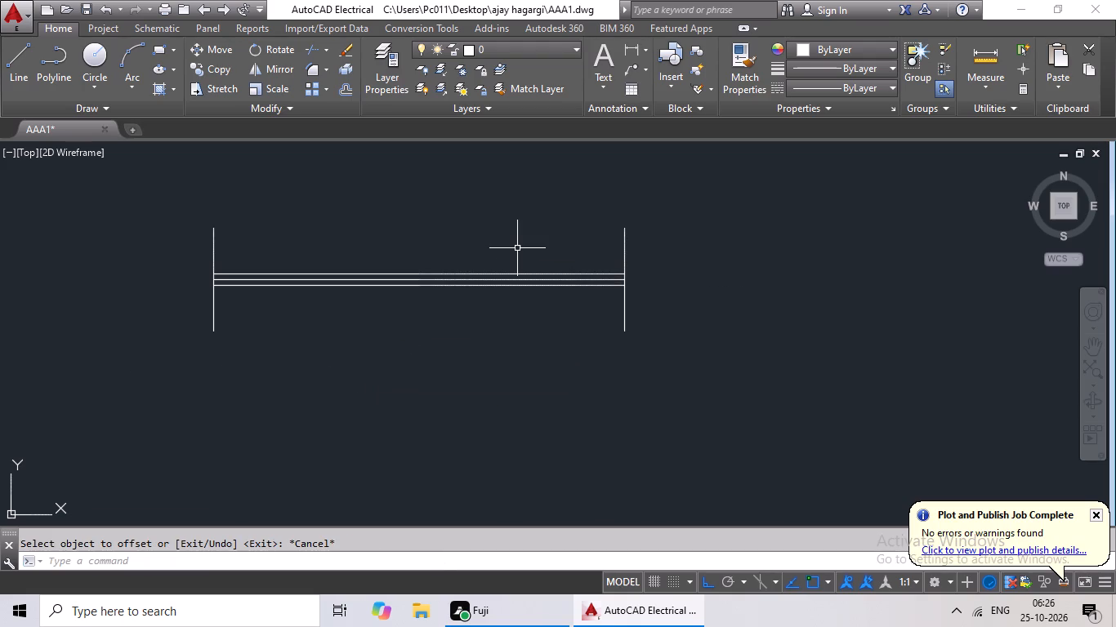
pyautogui.press('Escape')
# Offset both 9" end lines 1" outward, away from the horizontal lines.
pyautogui.press('o')
pyautogui.press('Return')
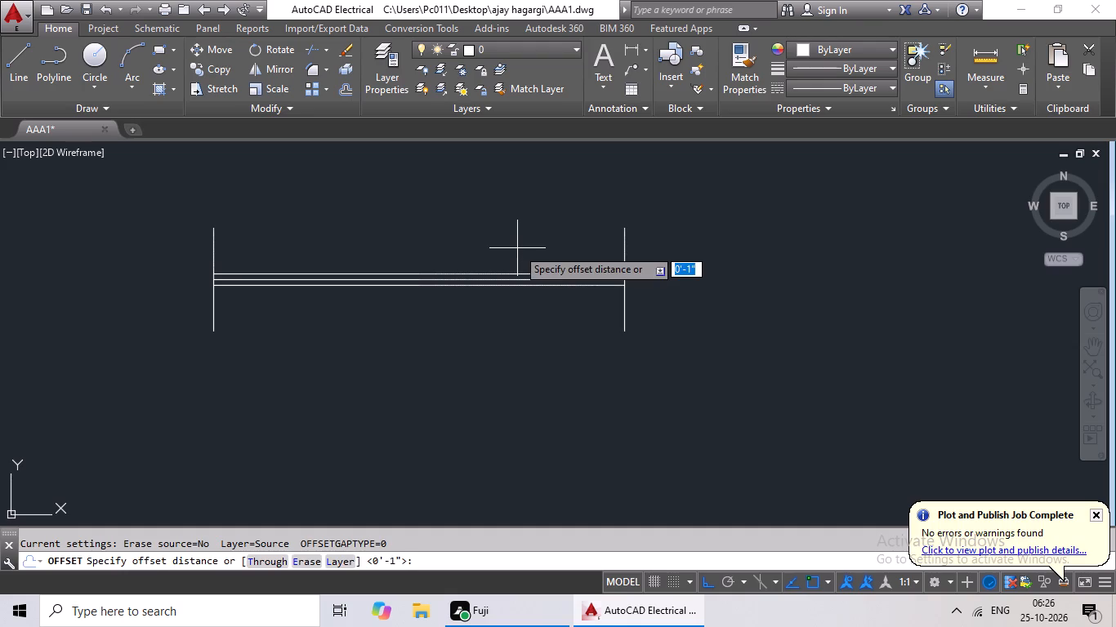
pyautogui.press('1')
pyautogui.hotkey('shift', '"')
pyautogui.press('Return')
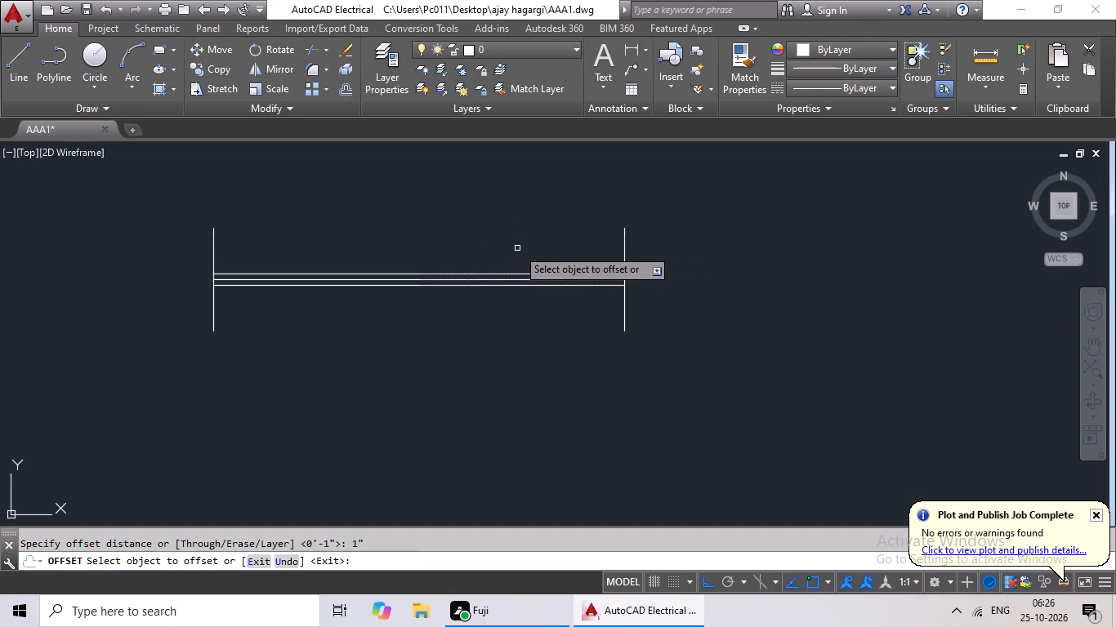
pyautogui.click(626, 248)
pyautogui.moveTo(705, 247); pyautogui.dragTo(697, 248)
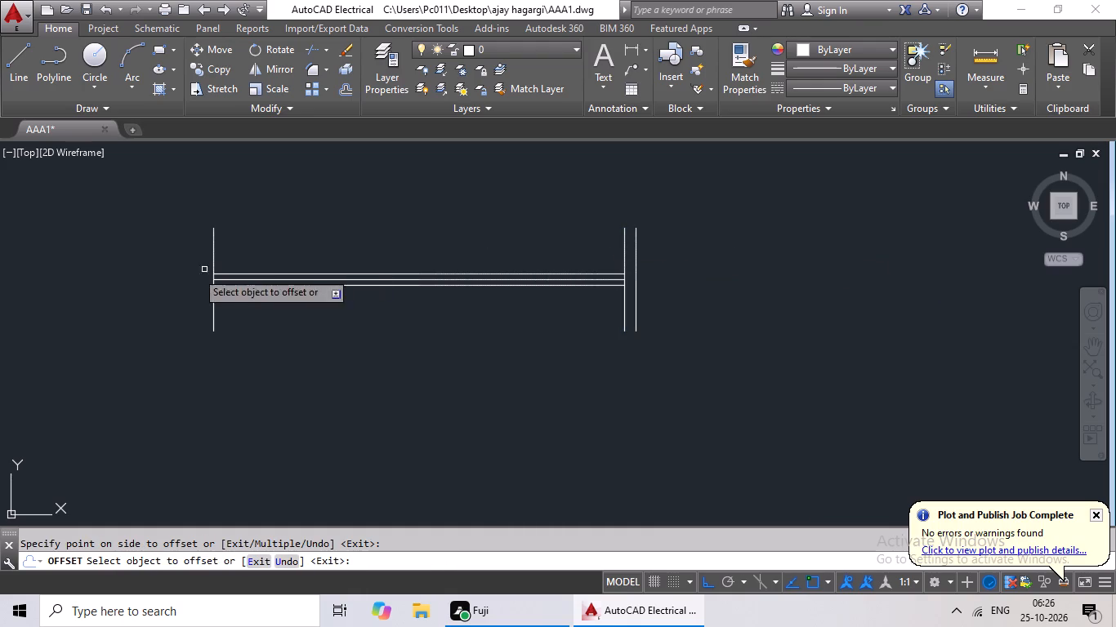
pyautogui.moveTo(213, 253); pyautogui.dragTo(199, 258)
pyautogui.click(144, 269)
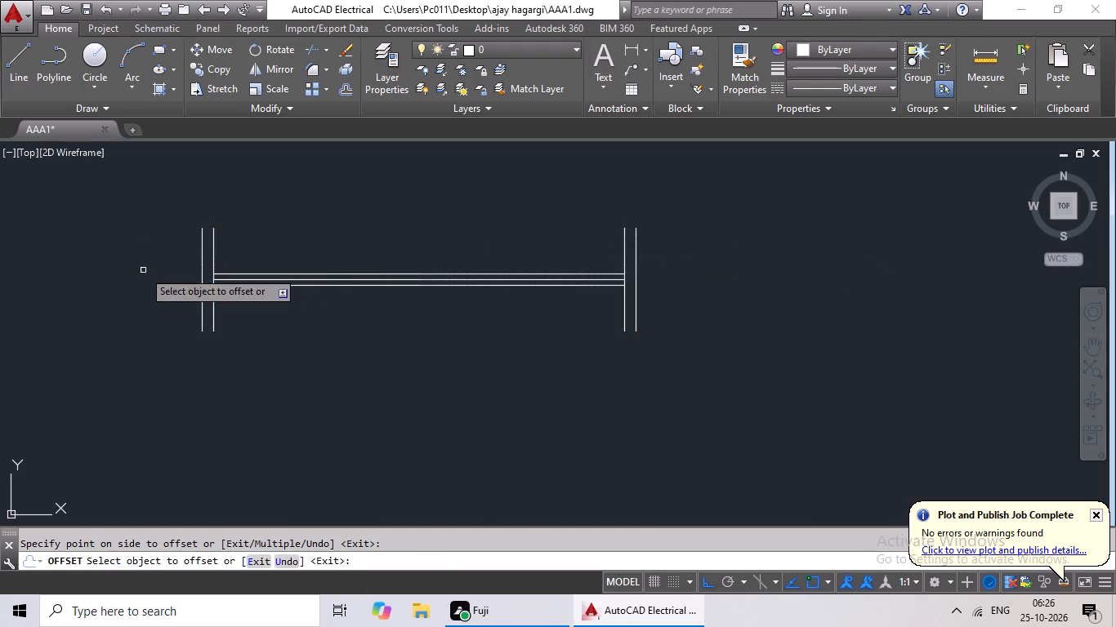
pyautogui.scroll(-1, 175, 260)
pyautogui.press('Escape')
# Copy the whole 3' window symbol and paste the duplicate directly below it.
pyautogui.moveTo(194, 216); pyautogui.dragTo(529, 261)
pyautogui.hotkey('ctrl', 'c')
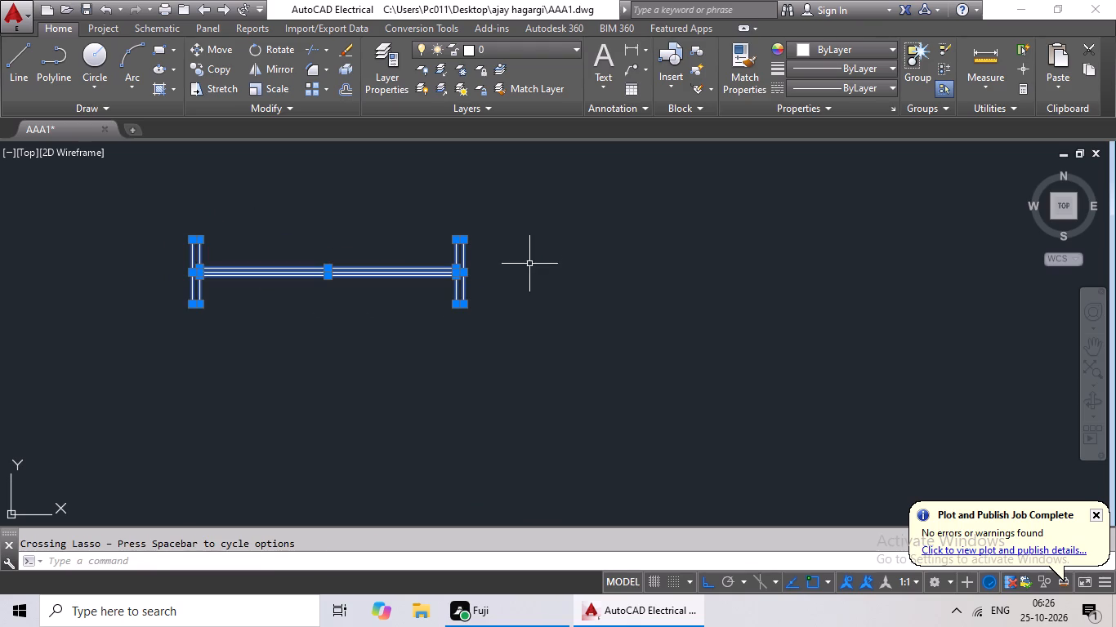
pyautogui.hotkey('ctrl', 'v')
pyautogui.click(190, 417)
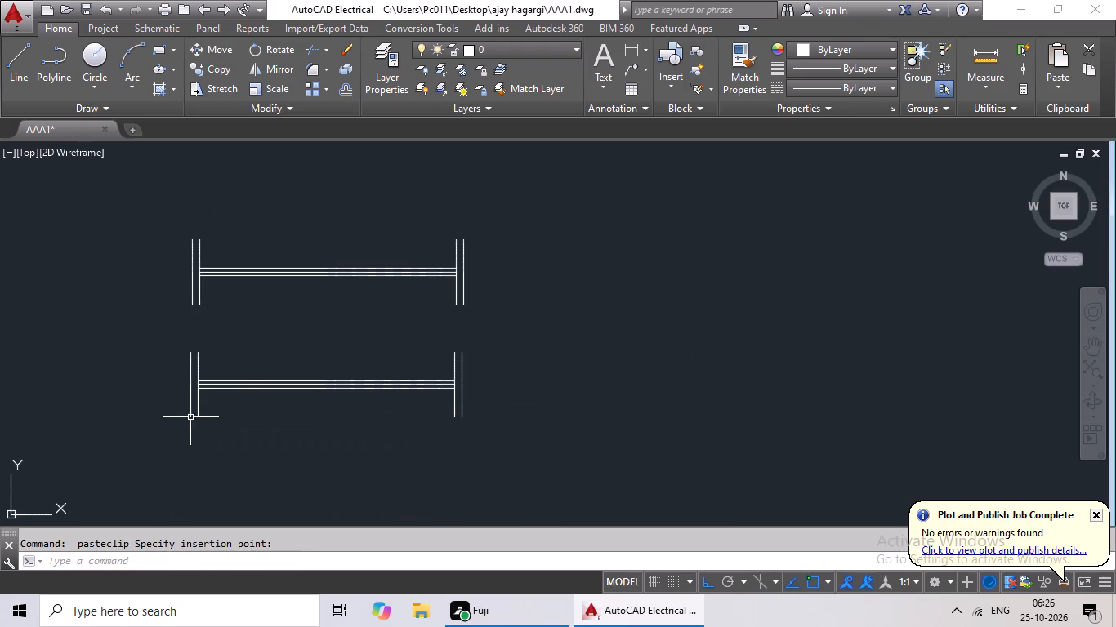
# Rotate the pasted window symbol to vertical about its upper-right corner, so that it extends downward.
pyautogui.moveTo(230, 362); pyautogui.dragTo(525, 356)
pyautogui.click(283, 49)
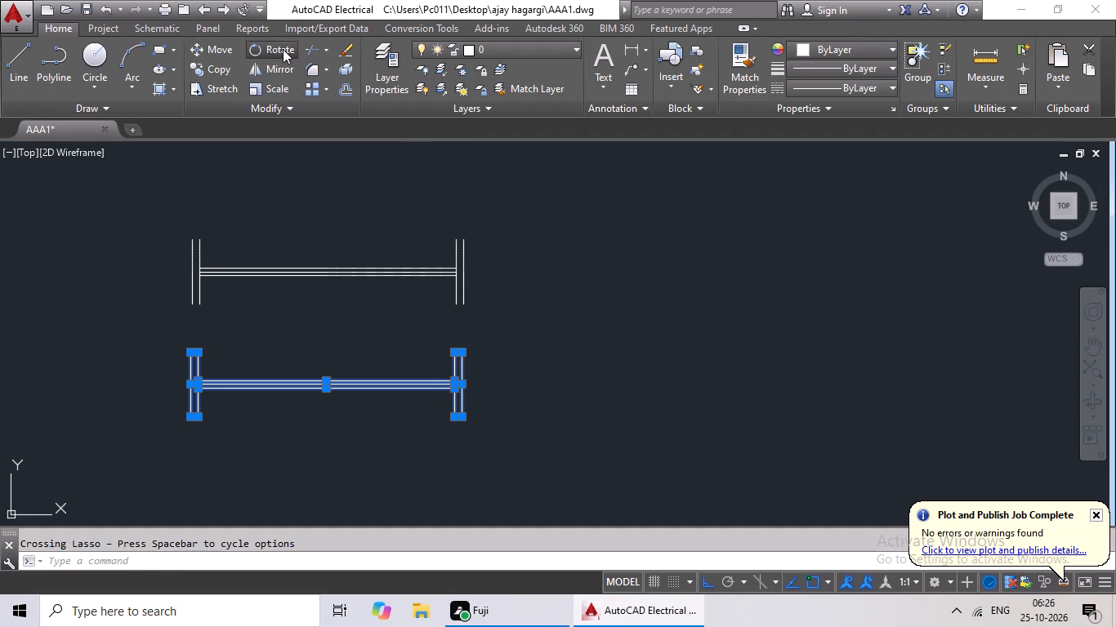
pyautogui.click(465, 355)
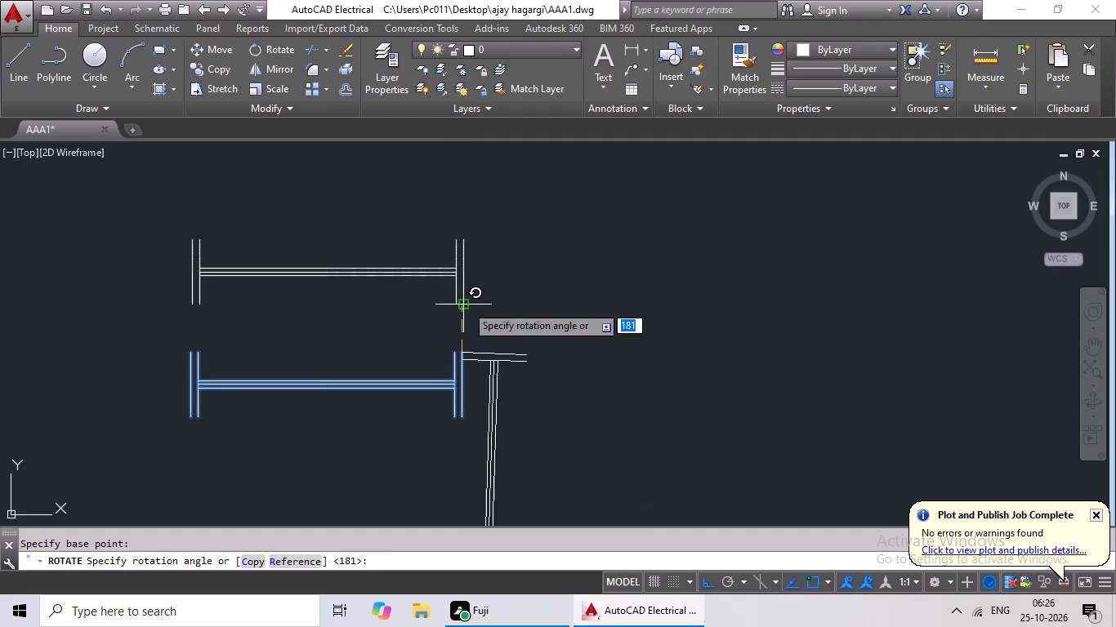
pyautogui.click(462, 313)
pyautogui.scroll(-2, 519, 309)
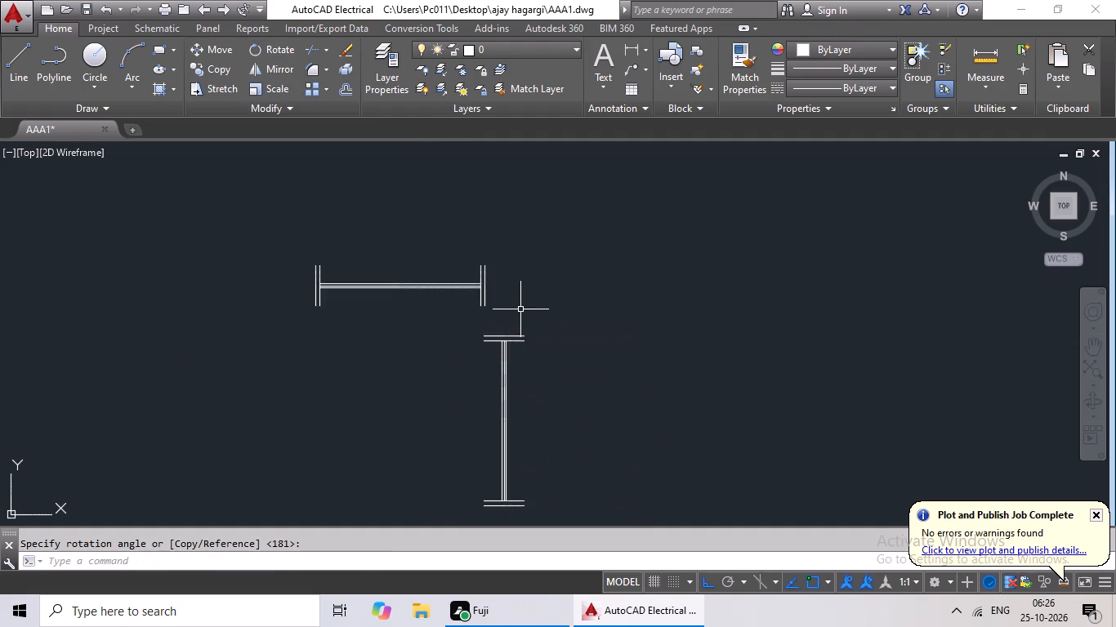
pyautogui.moveTo(538, 305); pyautogui.dragTo(520, 369, button='middle')
pyautogui.scroll(2, 388, 346)
pyautogui.moveTo(404, 324); pyautogui.dragTo(393, 208, button='middle')
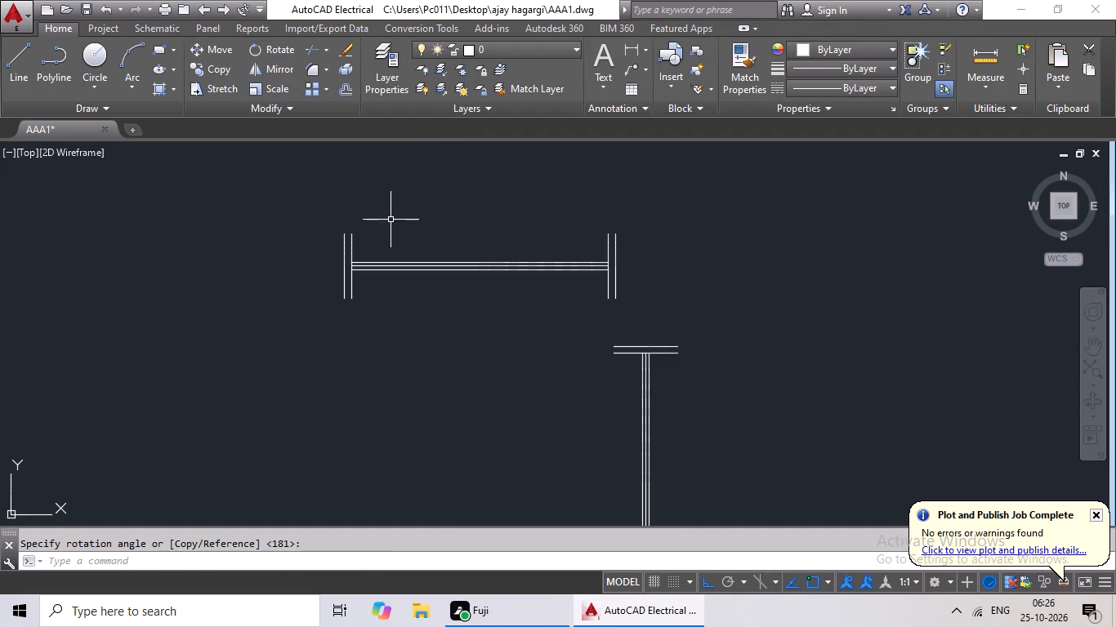
# Copy the whole horizontal 3' window symbol and paste the duplicate below it, clear of the vertical symbol.
pyautogui.moveTo(341, 207); pyautogui.dragTo(696, 249)
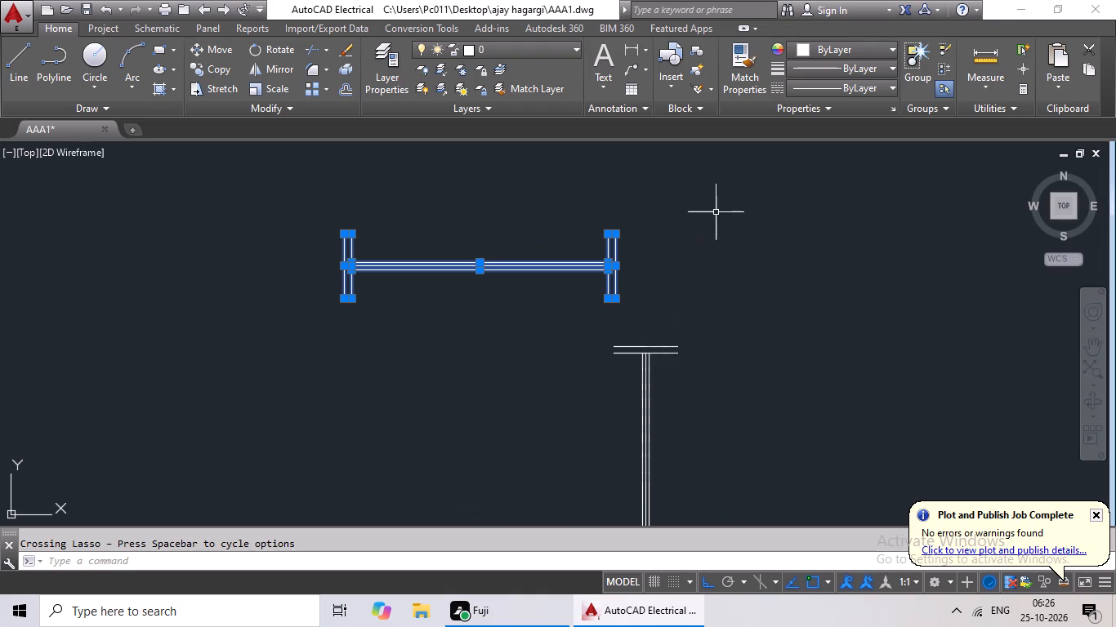
pyautogui.hotkey('ctrl', 'c')
pyautogui.hotkey('ctrl', 'v')
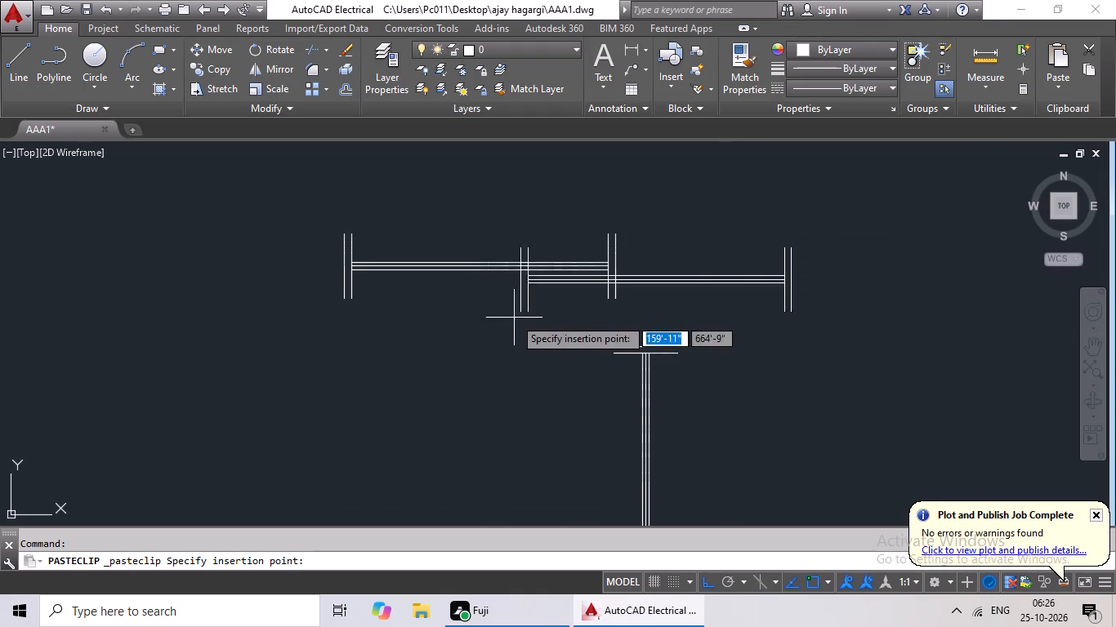
pyautogui.moveTo(510, 321); pyautogui.dragTo(588, 113, button='middle')
pyautogui.scroll(-1, 341, 274)
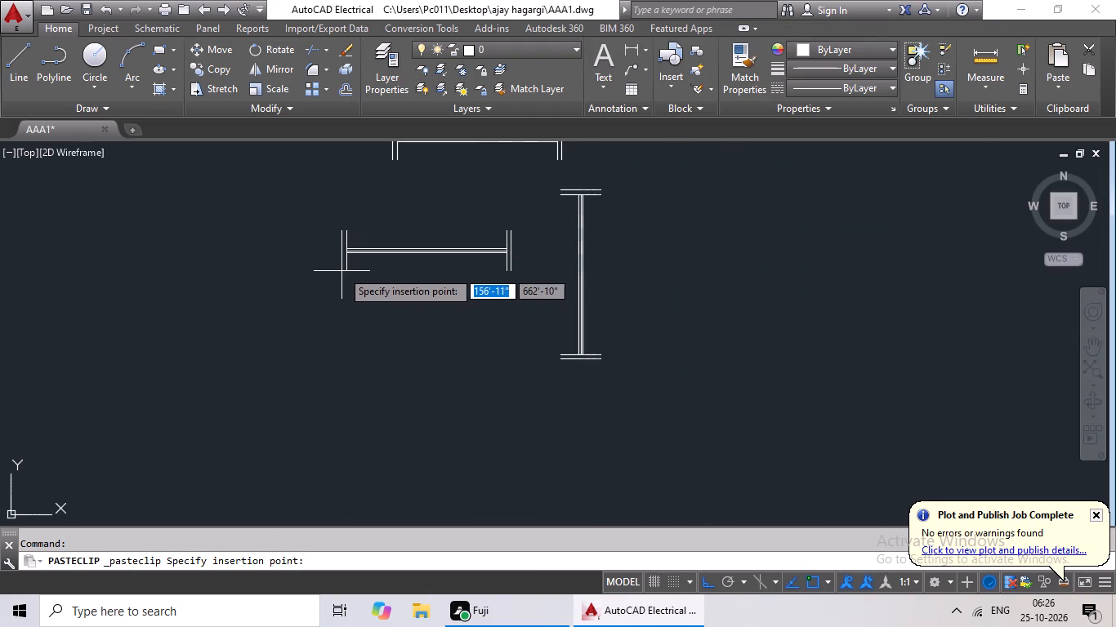
pyautogui.moveTo(342, 269); pyautogui.dragTo(322, 358, button='middle')
pyautogui.click(318, 345)
# Offset the inner right end line of the pasted window symbol 2' to the left.
pyautogui.scroll(1, 484, 310)
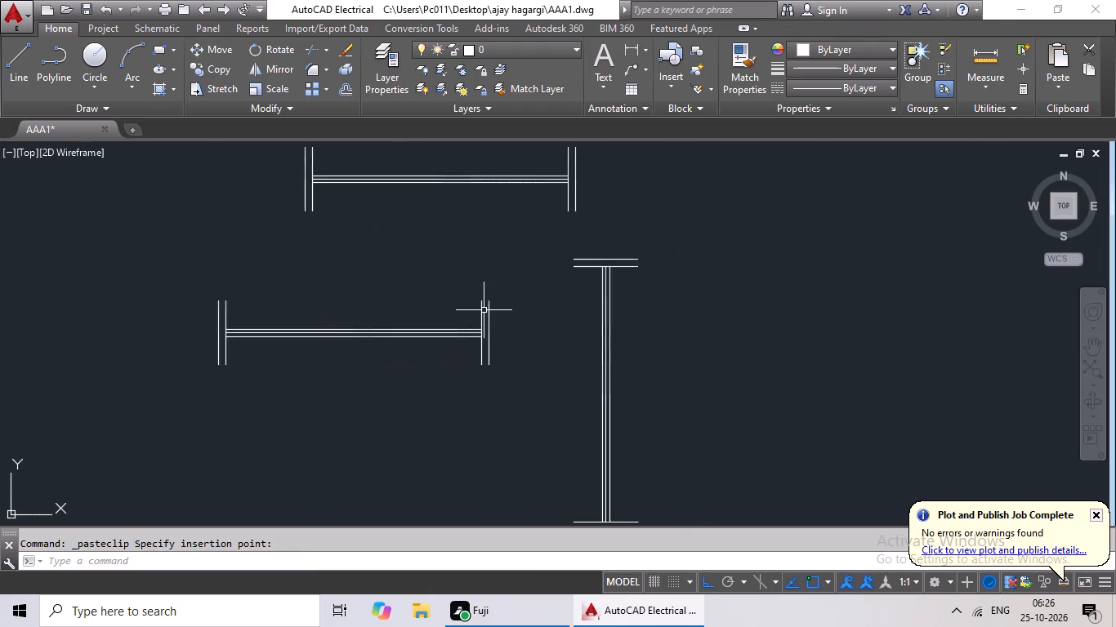
pyautogui.scroll(2, 484, 310)
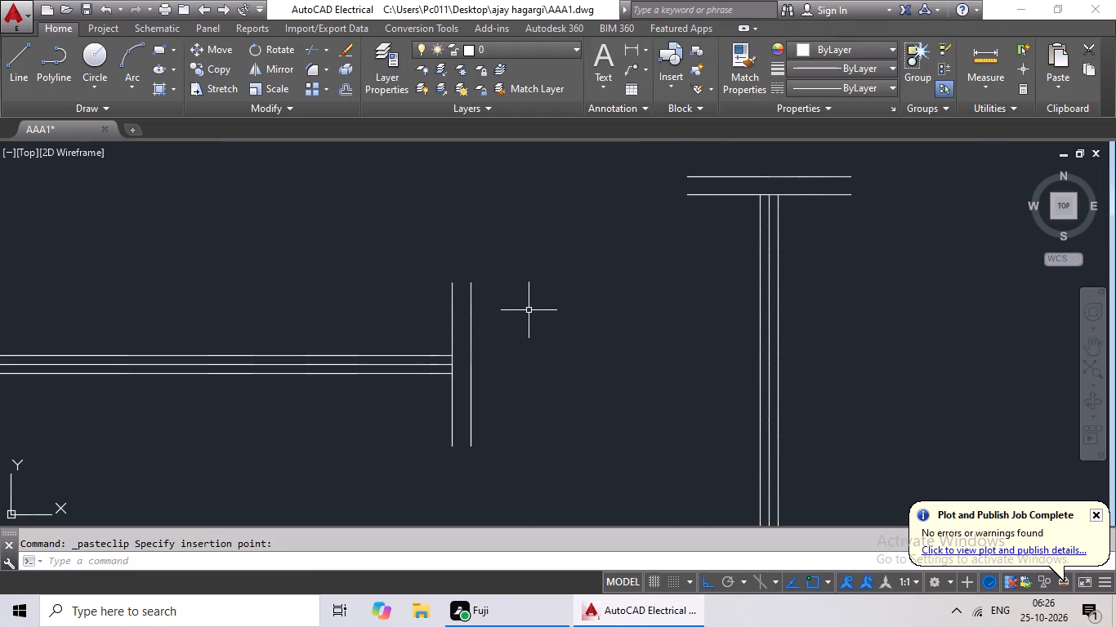
pyautogui.press('Escape')
pyautogui.press('o')
pyautogui.press('Return')
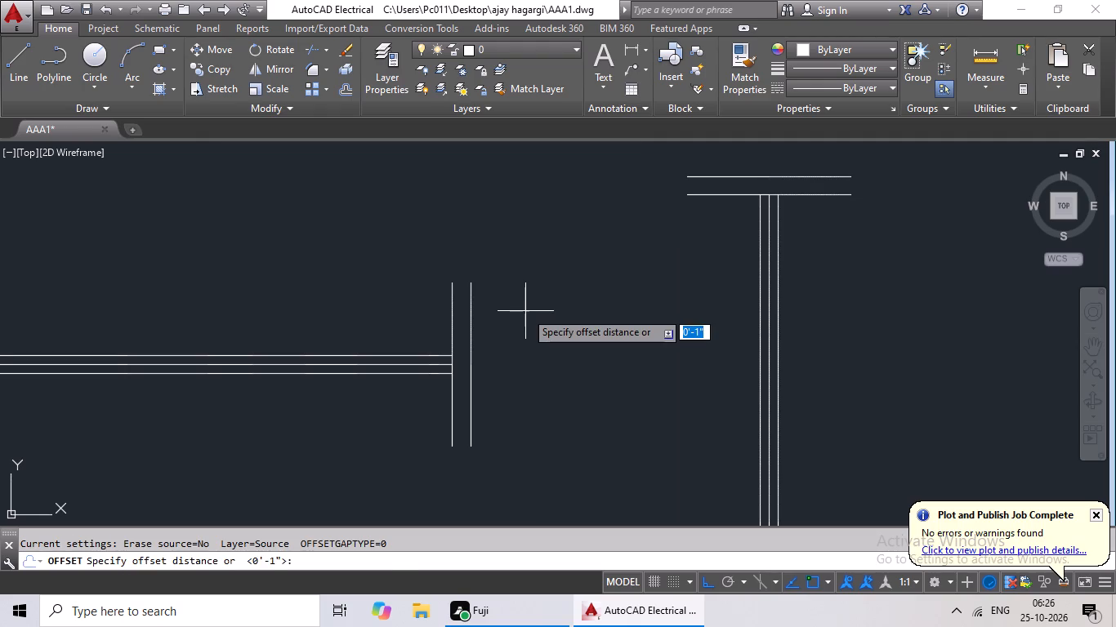
pyautogui.press('2')
pyautogui.press("'")
pyautogui.press('Return')
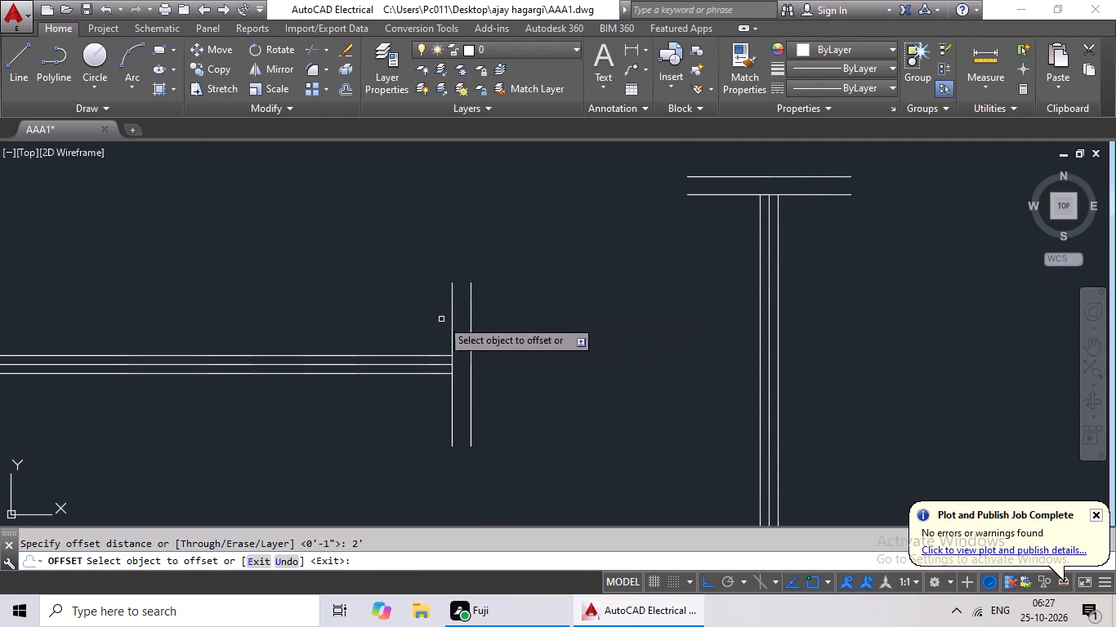
pyautogui.moveTo(453, 309); pyautogui.dragTo(444, 310)
pyautogui.moveTo(205, 274); pyautogui.dragTo(214, 276)
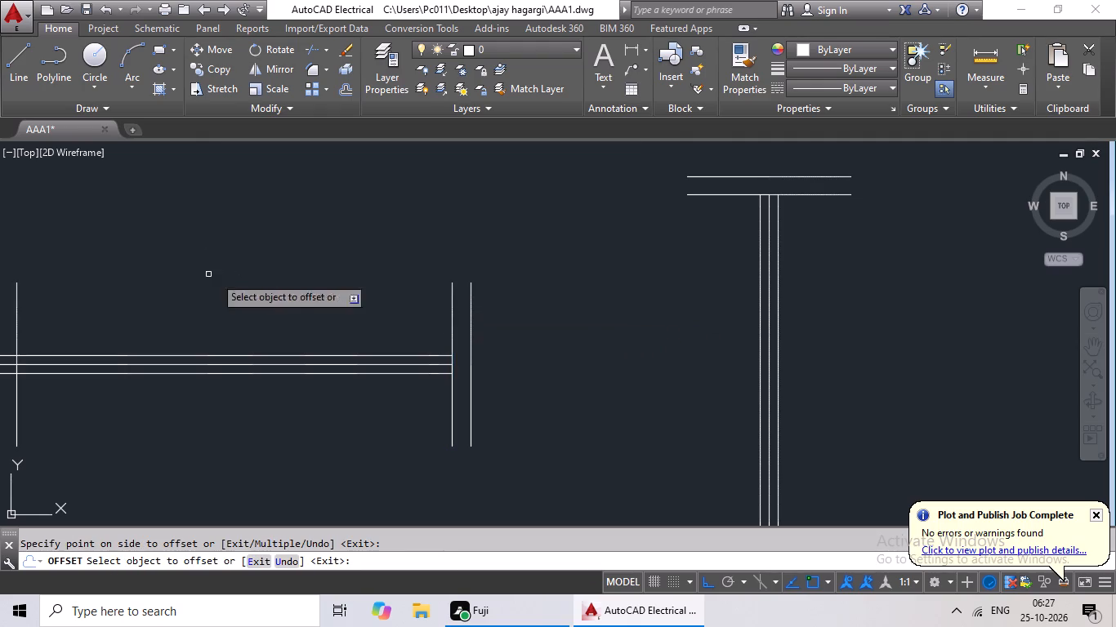
pyautogui.moveTo(214, 276); pyautogui.dragTo(222, 278)
pyautogui.scroll(-2, 269, 285)
pyautogui.moveTo(273, 283); pyautogui.dragTo(422, 348, button='middle')
pyautogui.press('Escape')
pyautogui.press('Escape')
# Offset the new 2' line 1" to the left to form the second end line.
pyautogui.press('o')
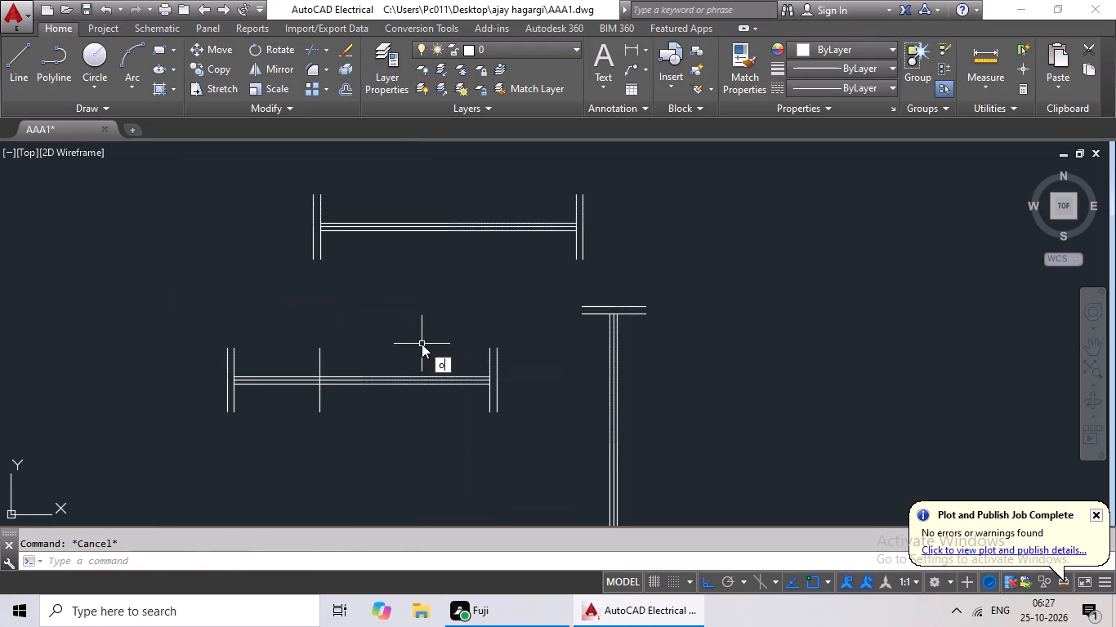
pyautogui.press('Return')
pyautogui.write('1"')
pyautogui.press('Return')
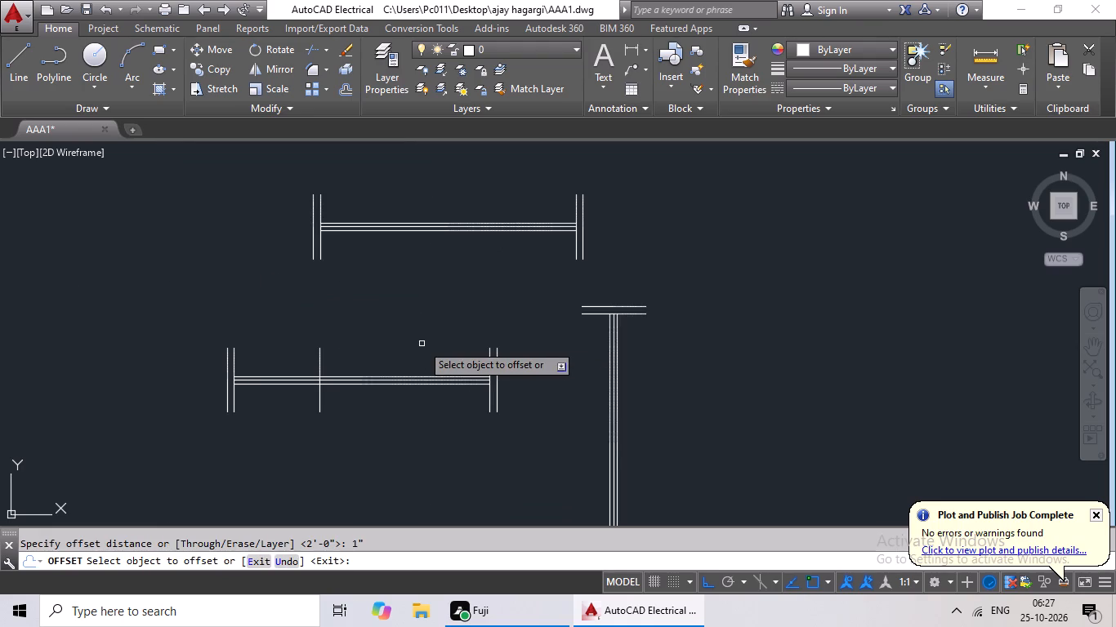
pyautogui.moveTo(318, 359); pyautogui.dragTo(281, 369)
pyautogui.click(248, 369)
pyautogui.press('Escape')
pyautogui.press('Escape')
pyautogui.press('Escape')
# Trim the three horizontal lines between the two new end lines of the lower window symbol.
pyautogui.write('tr')
pyautogui.press('space')
pyautogui.press('space')
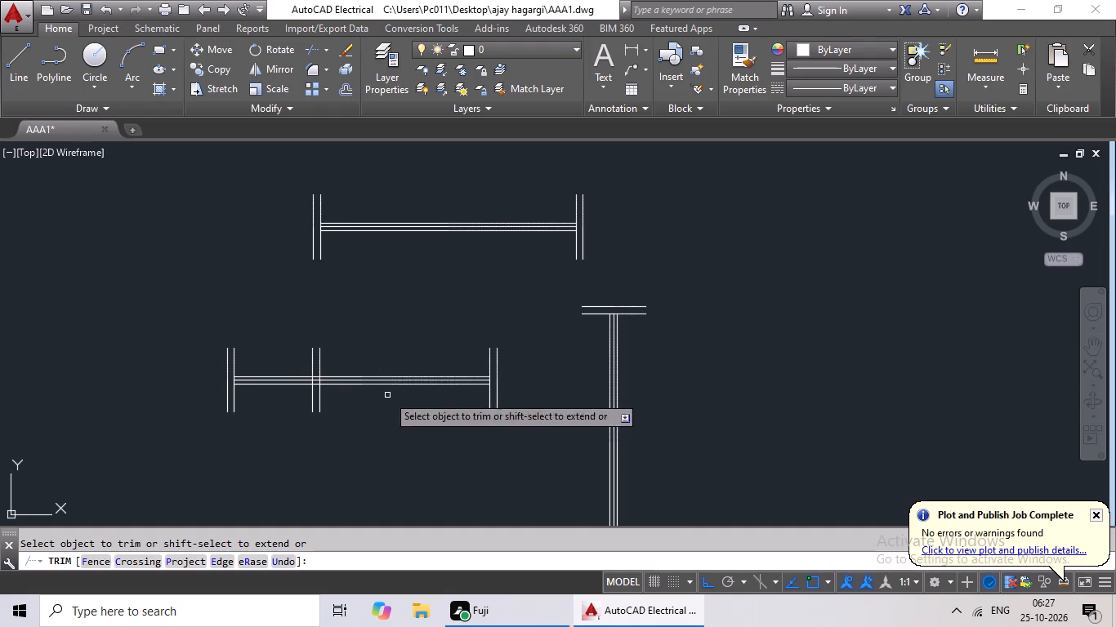
pyautogui.scroll(4, 323, 379)
pyautogui.moveTo(293, 340); pyautogui.dragTo(269, 439)
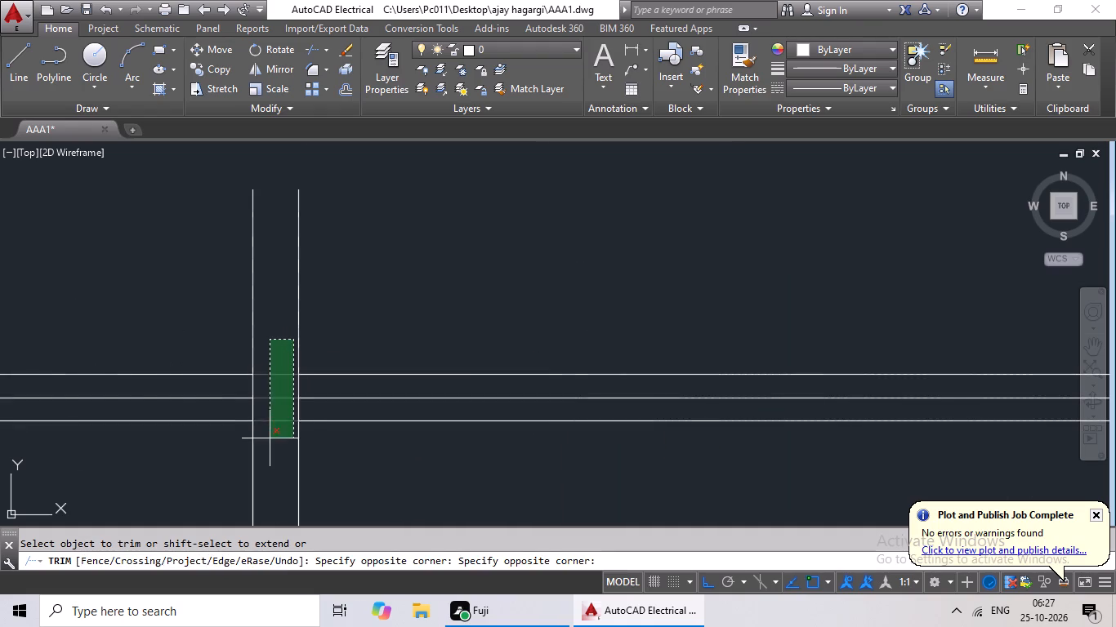
pyautogui.moveTo(269, 439); pyautogui.dragTo(269, 440)
pyautogui.scroll(-3, 287, 432)
pyautogui.press('Escape')
# Delete the leftover horizontal pieces and old end lines to the left of the new 2' window symbol.
pyautogui.moveTo(222, 368); pyautogui.dragTo(115, 458)
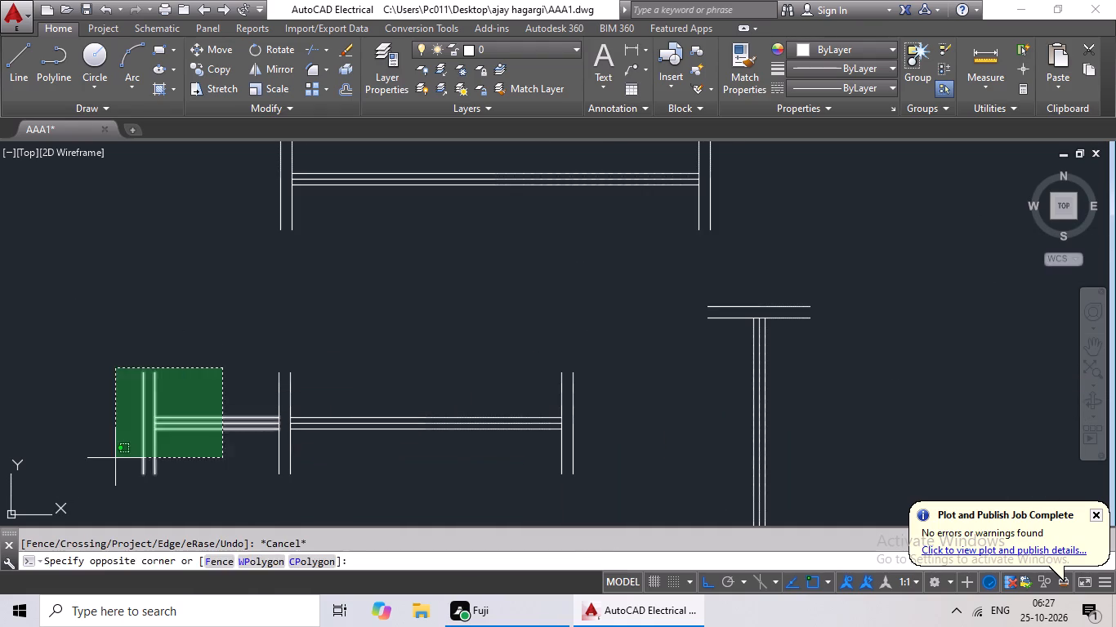
pyautogui.moveTo(115, 458); pyautogui.dragTo(114, 459)
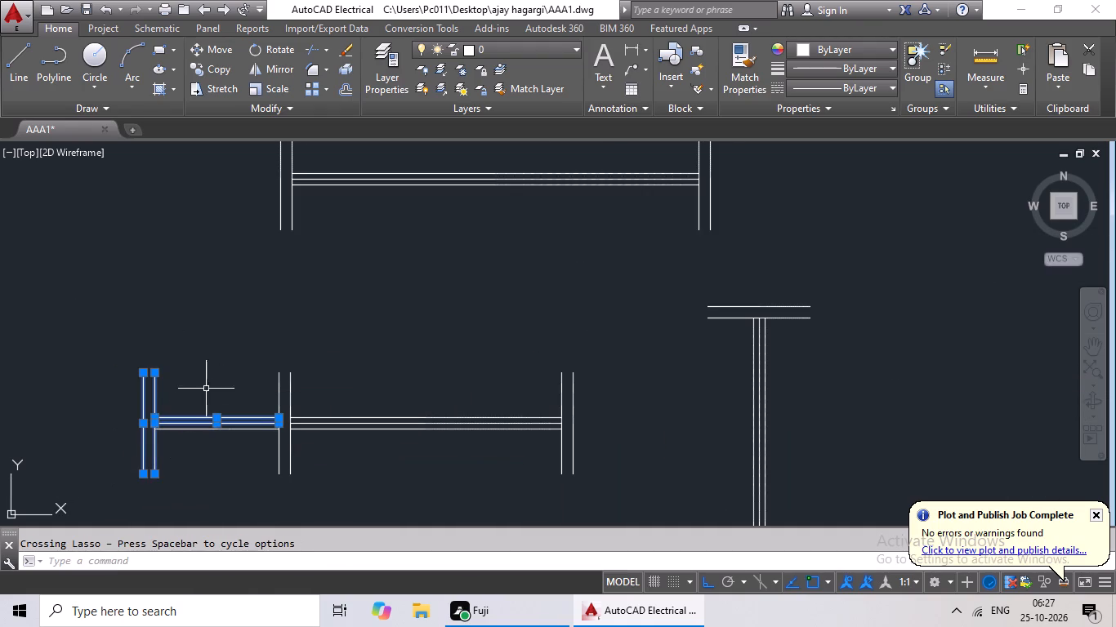
pyautogui.moveTo(203, 394); pyautogui.dragTo(120, 483)
pyautogui.press('Delete')
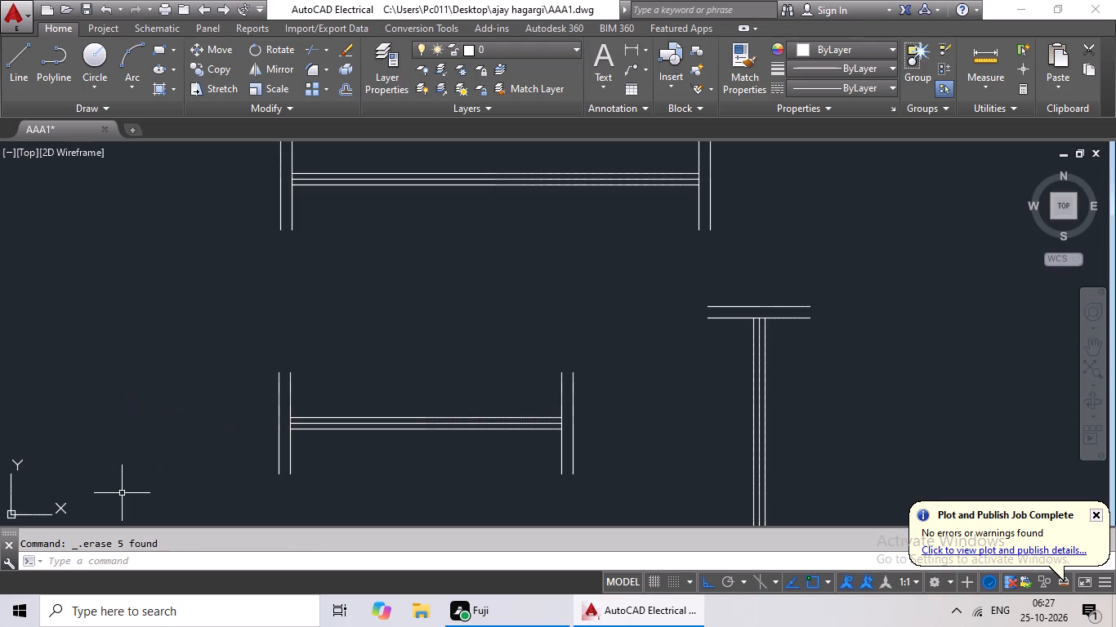
# Copy the whole 2' window symbol and paste the duplicate directly below it.
pyautogui.scroll(-3, 357, 404)
pyautogui.scroll(1, 357, 375)
pyautogui.moveTo(357, 380); pyautogui.dragTo(362, 326, button='middle')
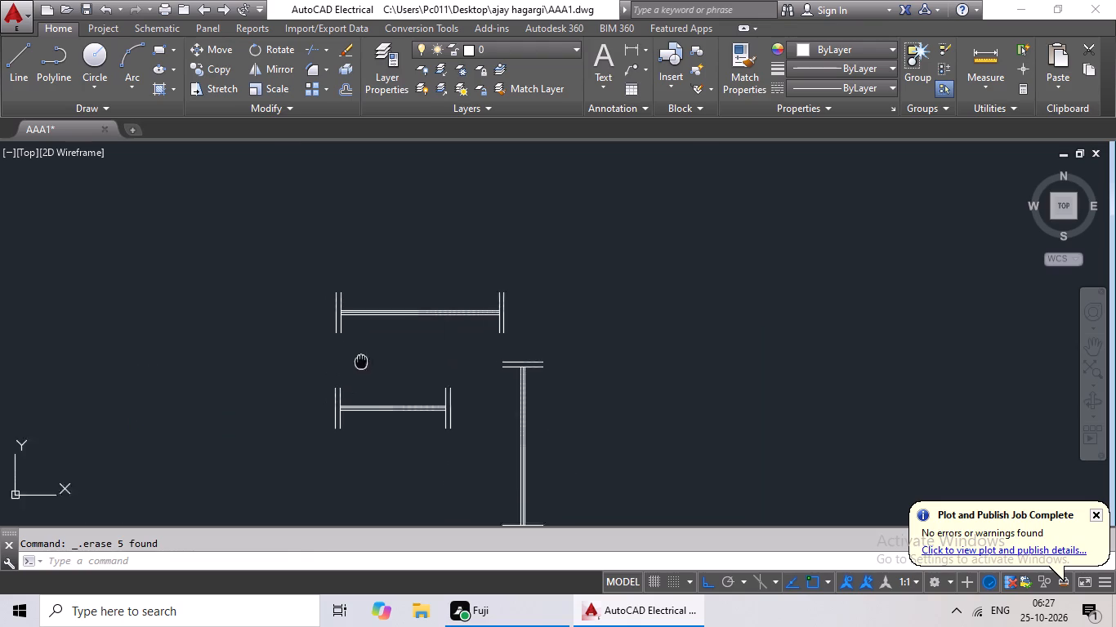
pyautogui.moveTo(362, 326); pyautogui.dragTo(362, 325, button='middle')
pyautogui.scroll(2, 344, 371)
pyautogui.moveTo(359, 312); pyautogui.dragTo(660, 329)
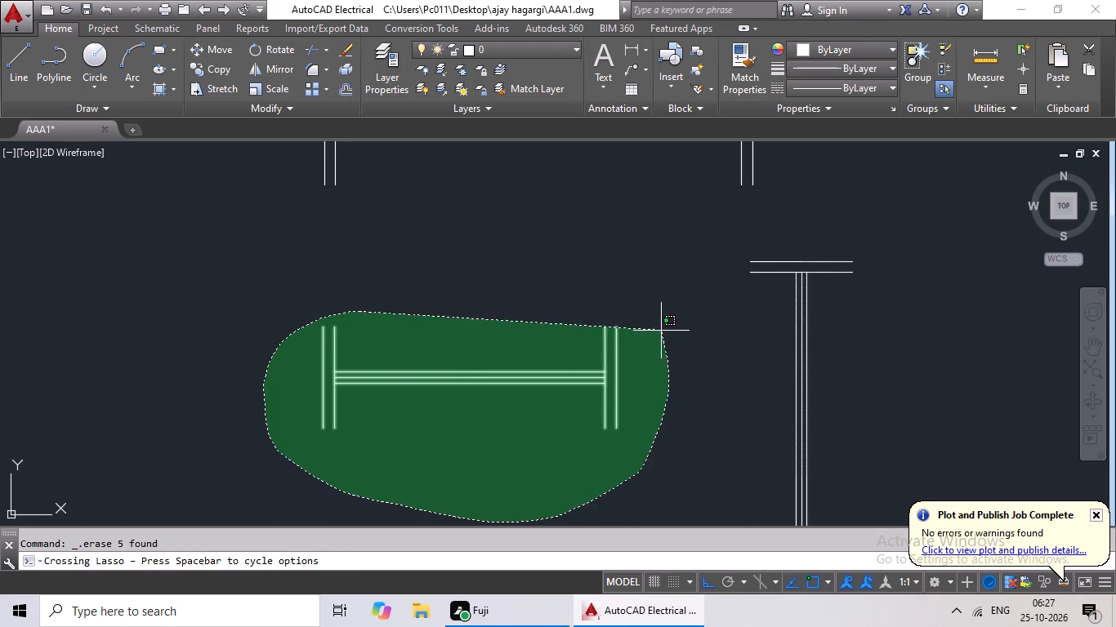
pyautogui.moveTo(660, 329); pyautogui.dragTo(660, 326)
pyautogui.hotkey('ctrl', 'c')
pyautogui.hotkey('ctrl', 'v')
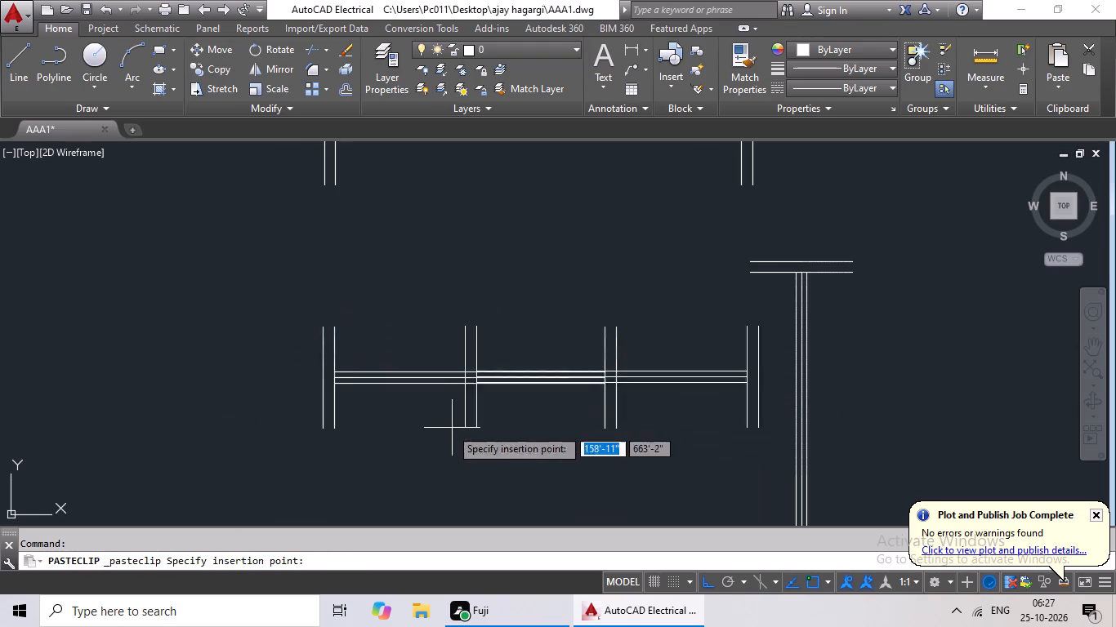
pyautogui.moveTo(442, 428); pyautogui.dragTo(370, 195, button='middle')
pyautogui.click(274, 354)
# Rotate the pasted 2' window symbol 90° about its upper-right corner, so that it extends downward.
pyautogui.moveTo(327, 246); pyautogui.dragTo(243, 256)
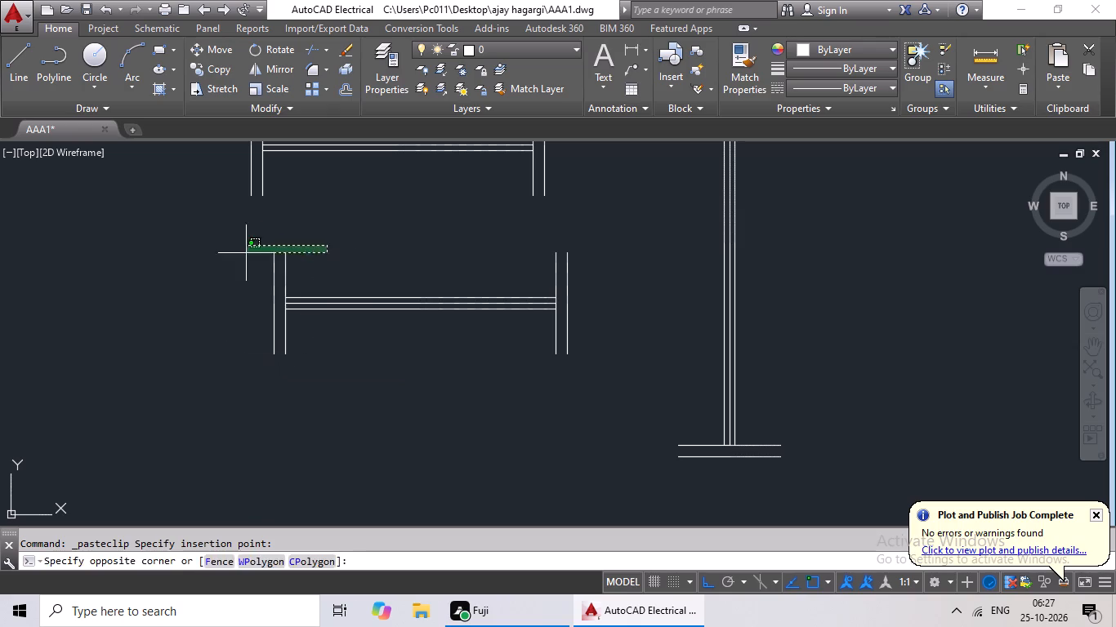
pyautogui.moveTo(243, 256); pyautogui.dragTo(615, 243)
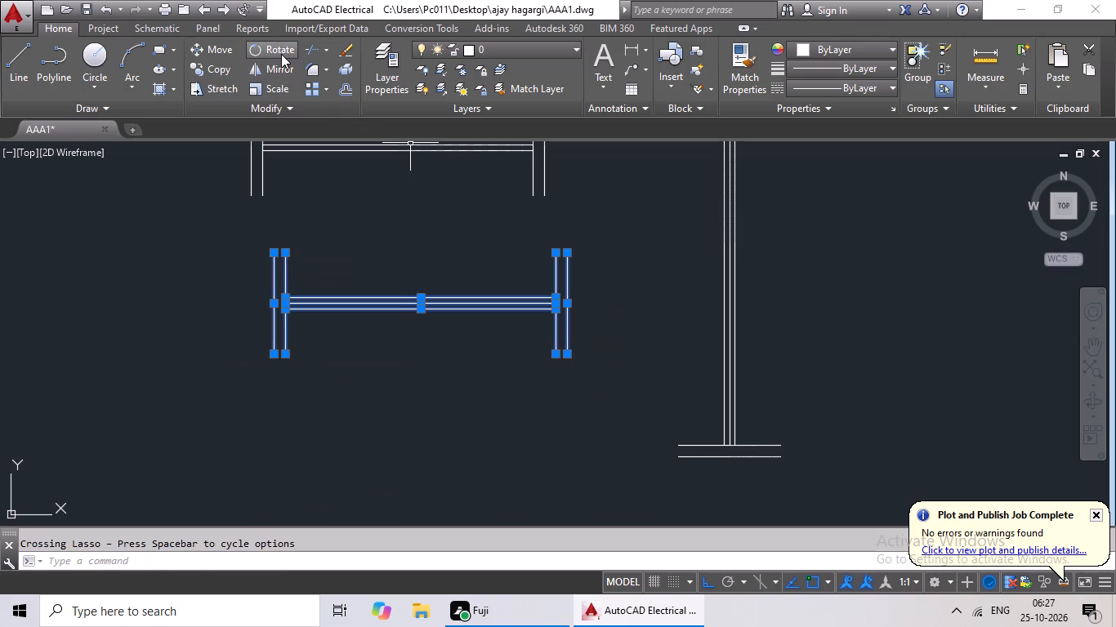
pyautogui.click(279, 51)
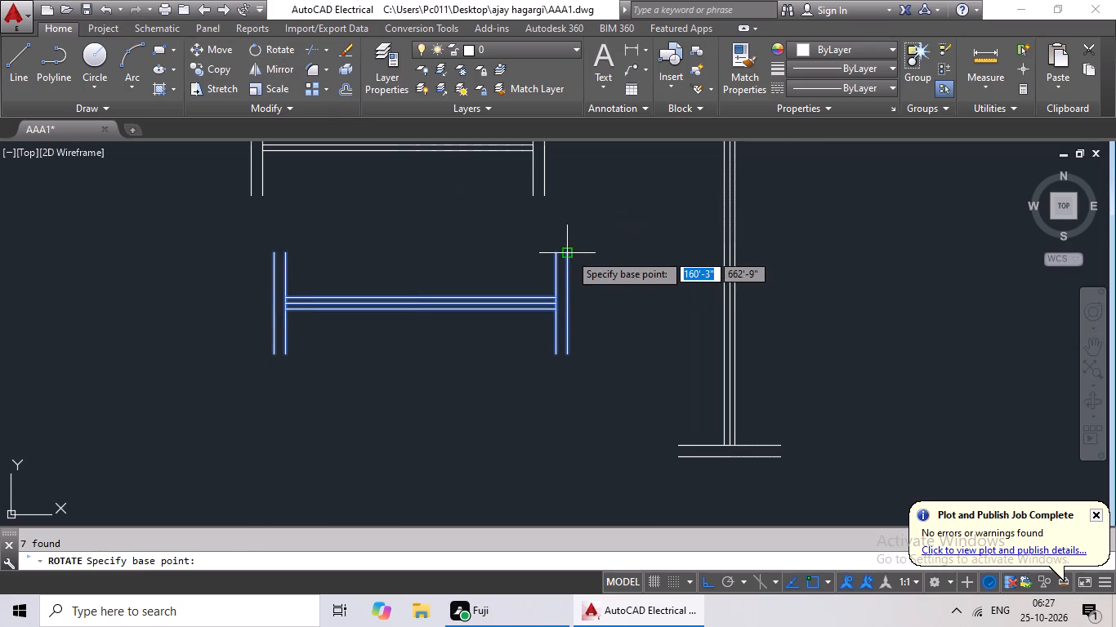
pyautogui.moveTo(569, 253); pyautogui.dragTo(569, 239)
pyautogui.click(568, 211)
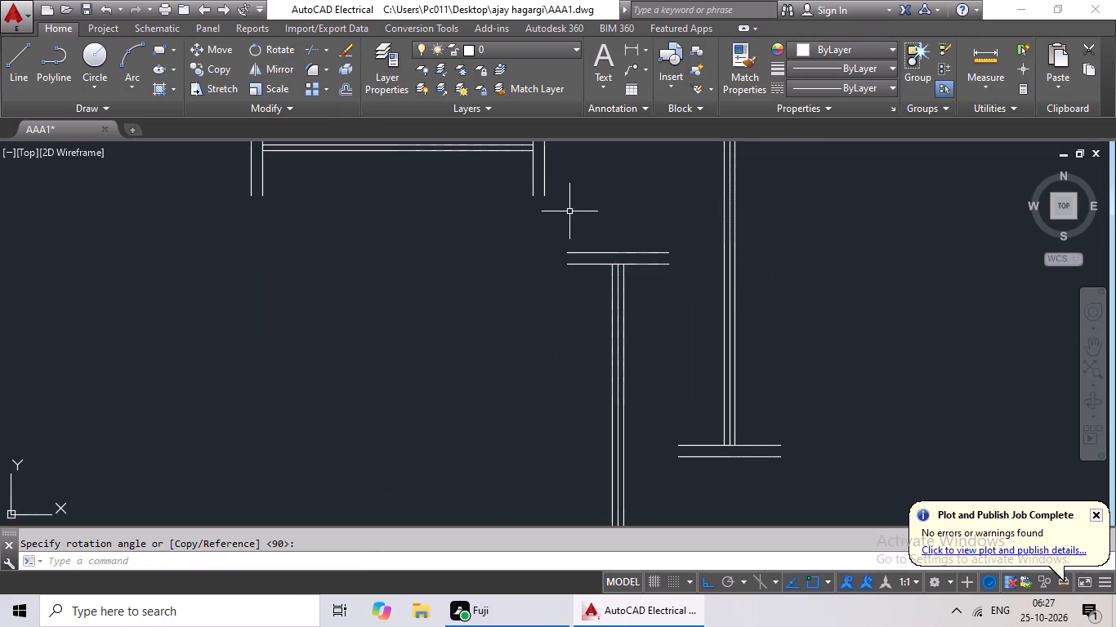
# Copy the horizontal 3' window symbol and paste the duplicate to the left of the existing symbols.
pyautogui.scroll(-2, 600, 239)
pyautogui.moveTo(598, 249); pyautogui.dragTo(502, 301, button='middle')
pyautogui.scroll(1, 509, 278)
pyautogui.moveTo(501, 229); pyautogui.dragTo(501, 283, button='middle')
pyautogui.scroll(1, 360, 300)
pyautogui.scroll(-2, 427, 300)
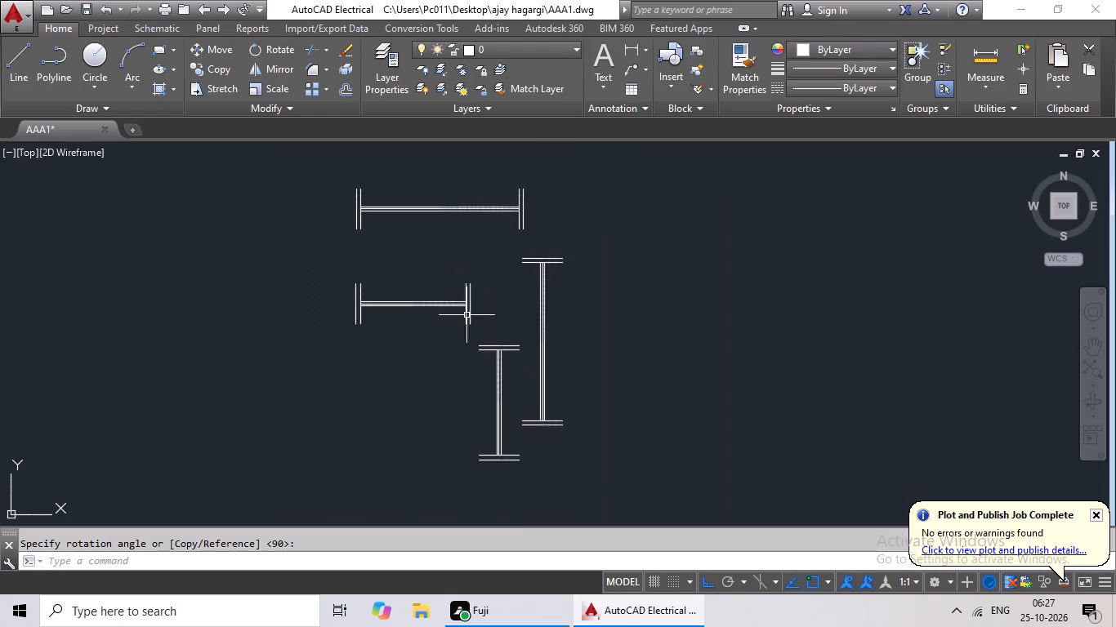
pyautogui.moveTo(480, 296); pyautogui.dragTo(462, 407, button='middle')
pyautogui.moveTo(381, 296); pyautogui.dragTo(507, 348)
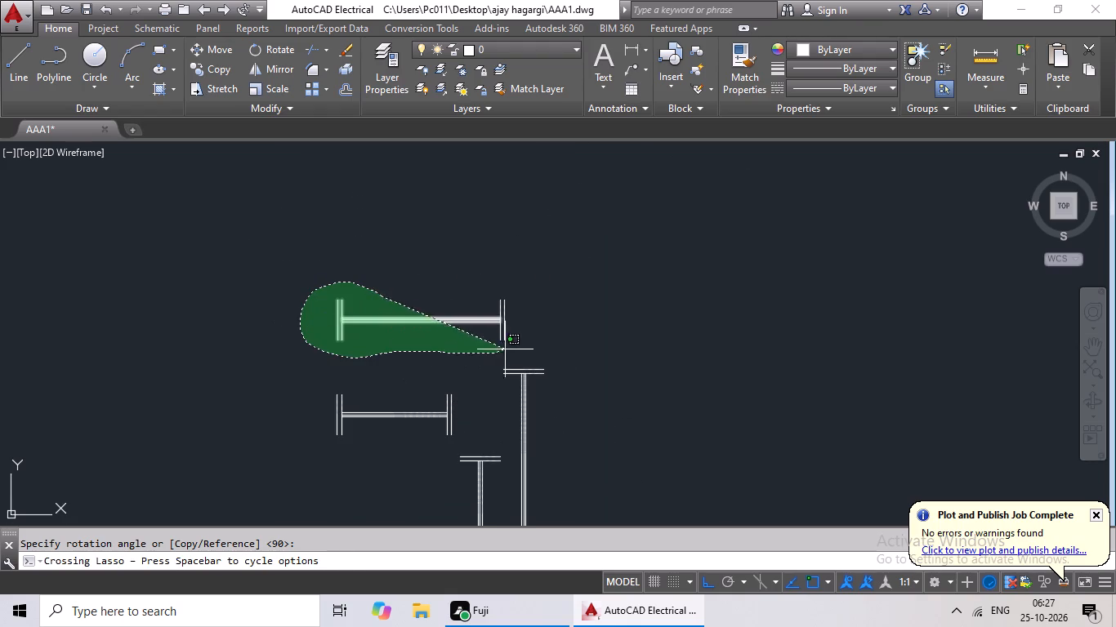
pyautogui.moveTo(507, 348); pyautogui.dragTo(542, 282)
pyautogui.hotkey('ctrl', 'c')
pyautogui.hotkey('ctrl', 'v')
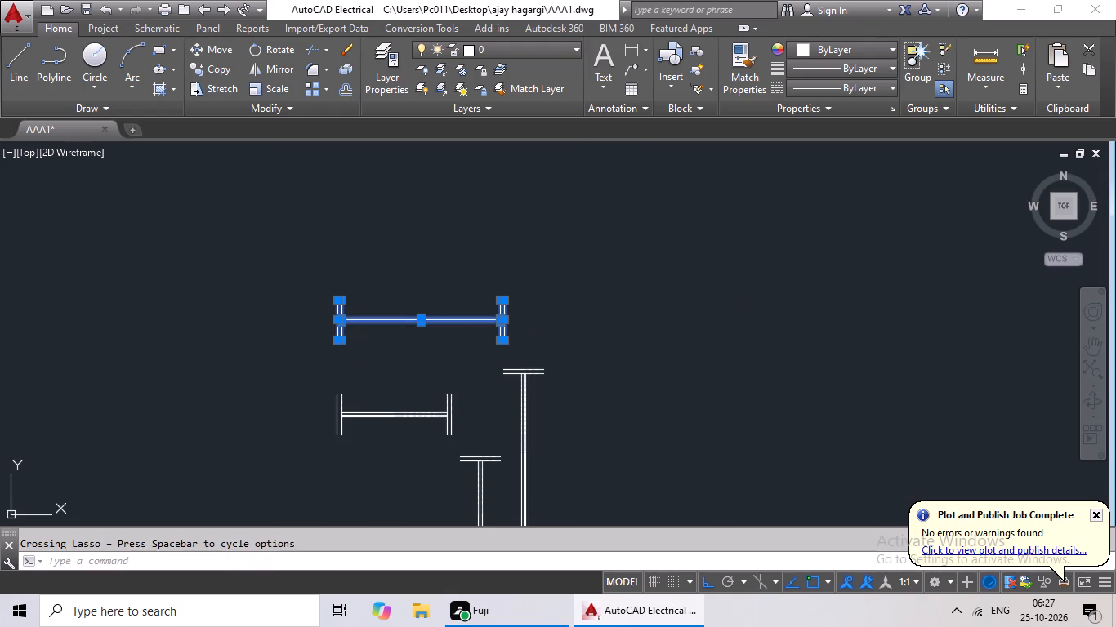
pyautogui.moveTo(115, 427); pyautogui.dragTo(170, 387, button='middle')
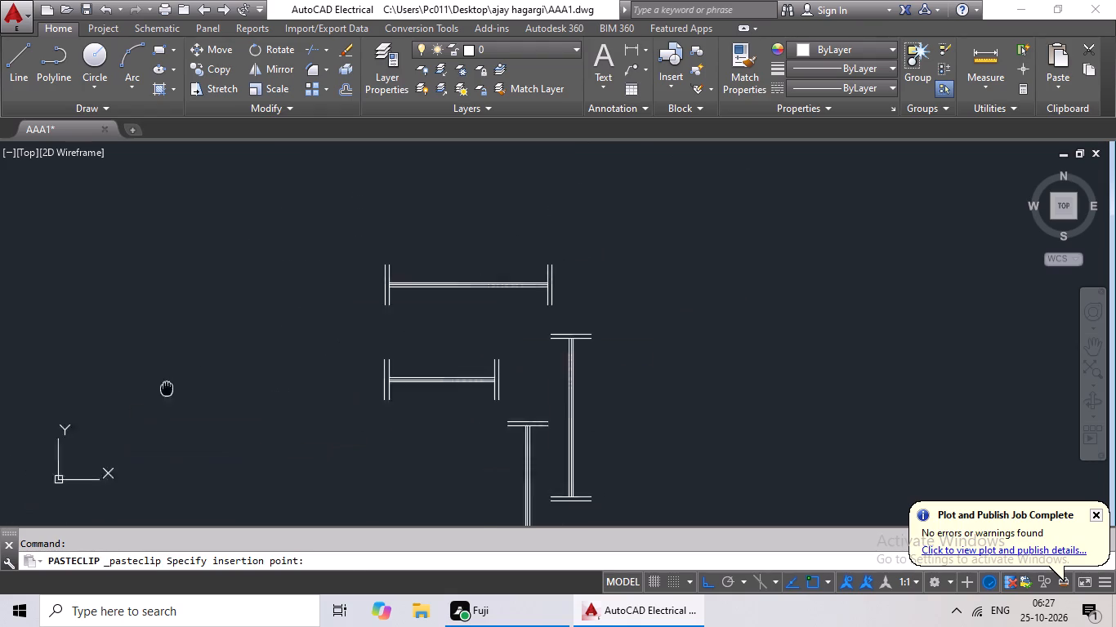
pyautogui.moveTo(170, 387); pyautogui.dragTo(210, 358, button='middle')
pyautogui.click(140, 397)
# Delete the four vertical end lines of the pasted 3' symbol, keeping its three horizontal lines.
pyautogui.scroll(2, 341, 373)
pyautogui.moveTo(306, 349); pyautogui.dragTo(519, 322, button='middle')
pyautogui.moveTo(536, 313); pyautogui.dragTo(399, 326)
pyautogui.moveTo(146, 293); pyautogui.dragTo(0, 323)
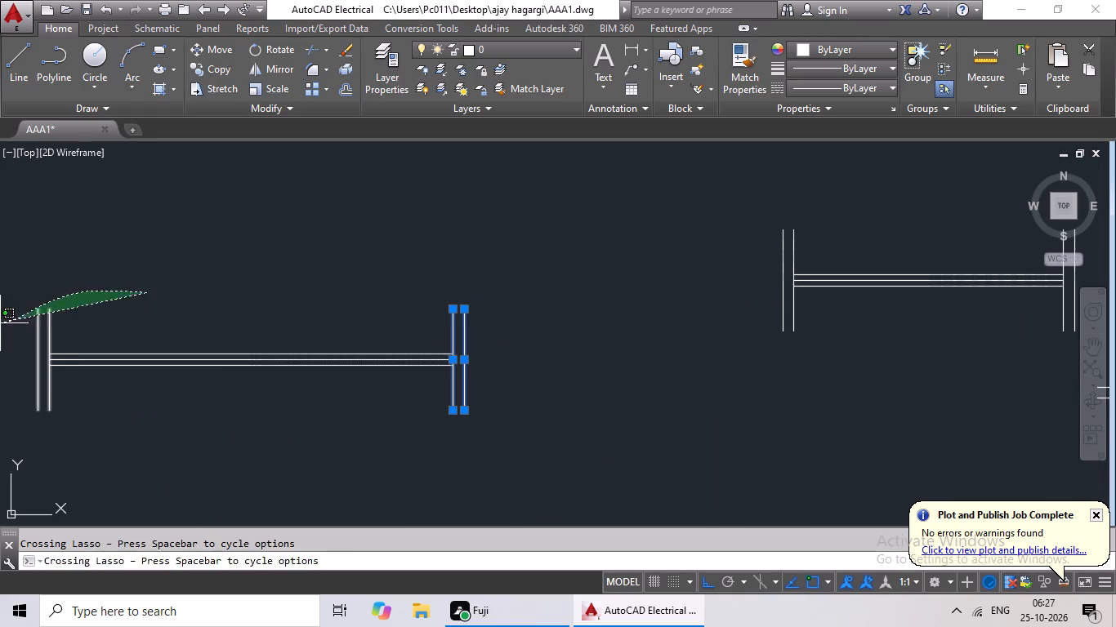
pyautogui.moveTo(0, 323); pyautogui.dragTo(0, 324)
pyautogui.press('Delete')
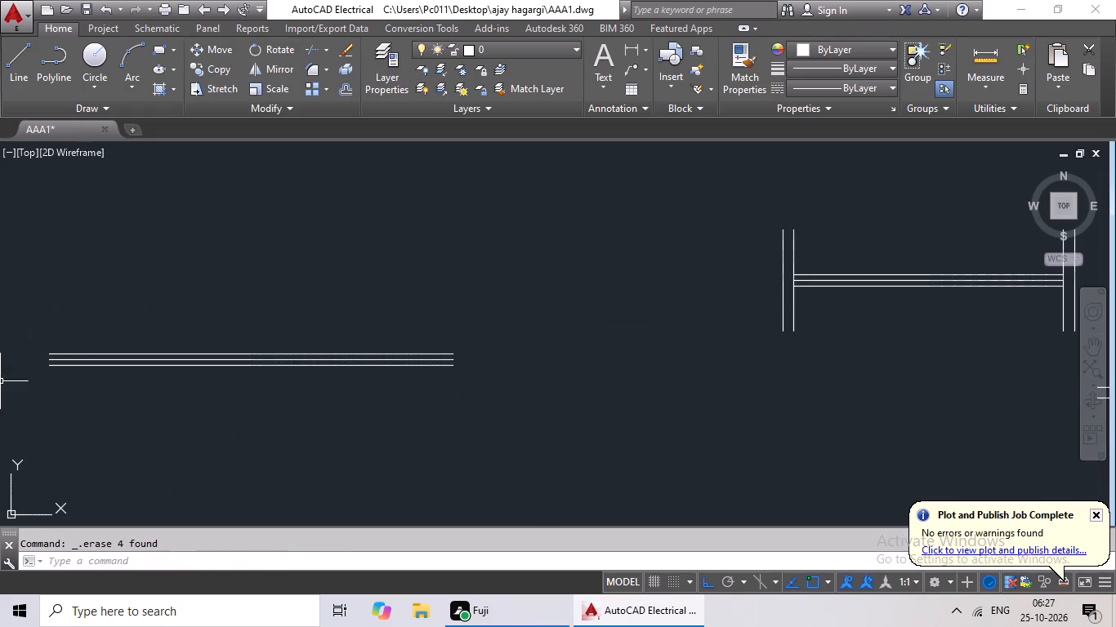
# Draw a 6" vertical line just to the right of the three horizontal lines.
pyautogui.click(12, 81)
pyautogui.click(483, 310)
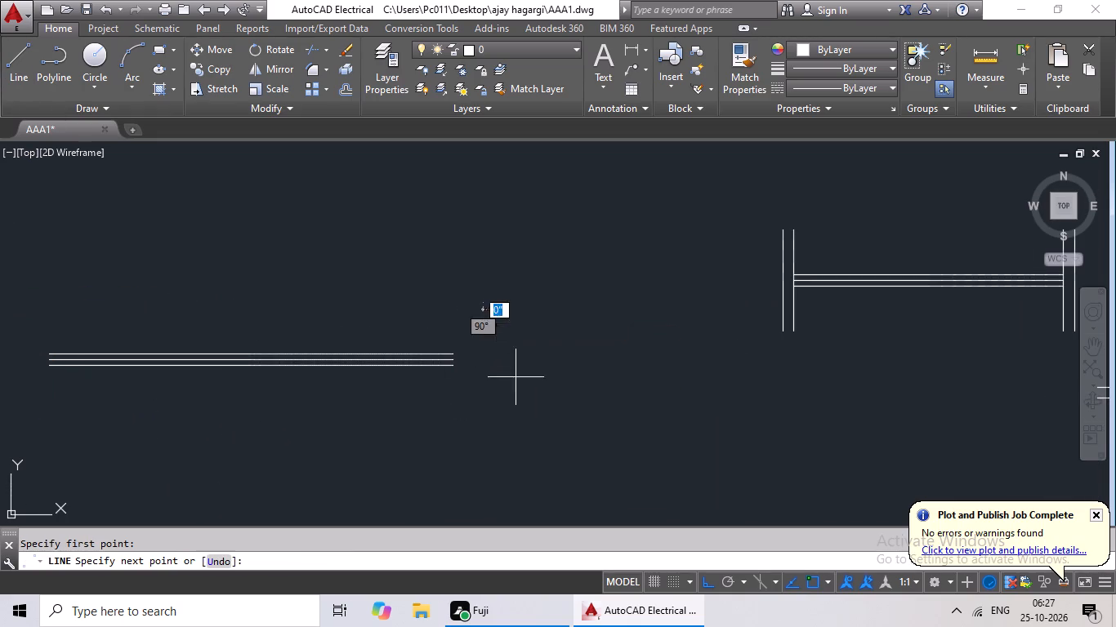
pyautogui.press('6')
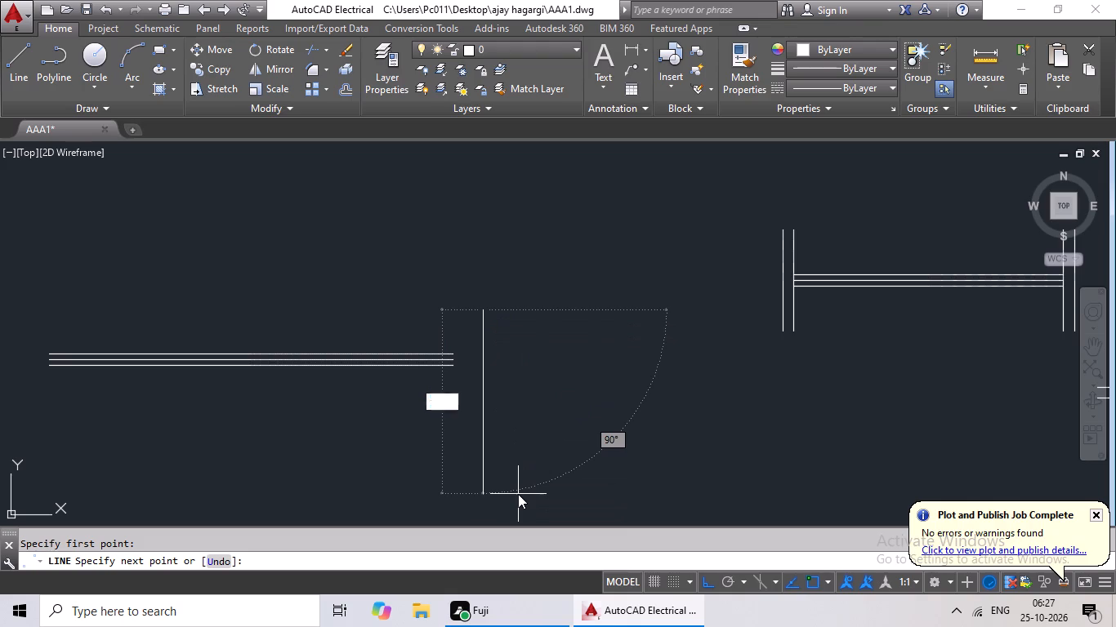
pyautogui.hotkey('shift', '"')
pyautogui.press('Return')
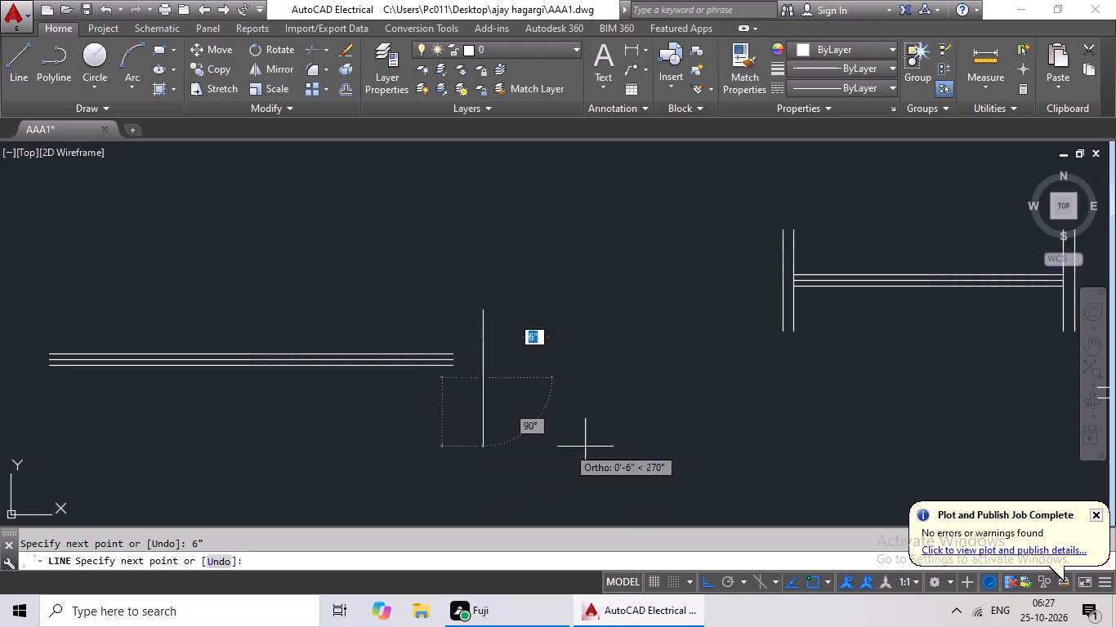
pyautogui.press('Escape')
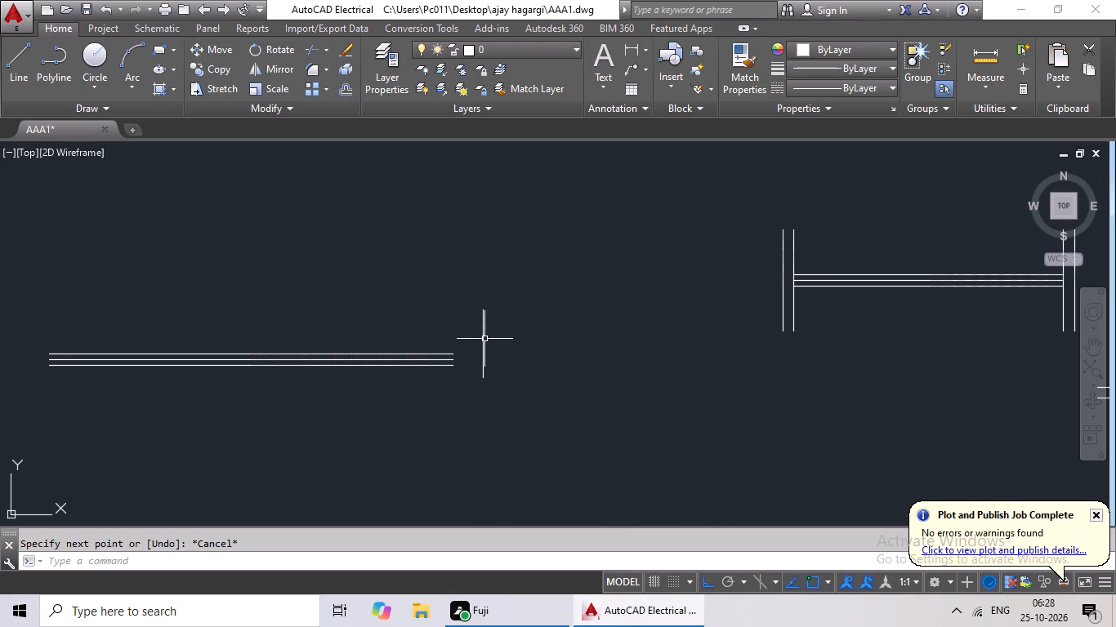
# Copy the 6" line from its midpoint to the right endpoint of the middle horizontal line.
pyautogui.click(482, 345)
pyautogui.click(228, 66)
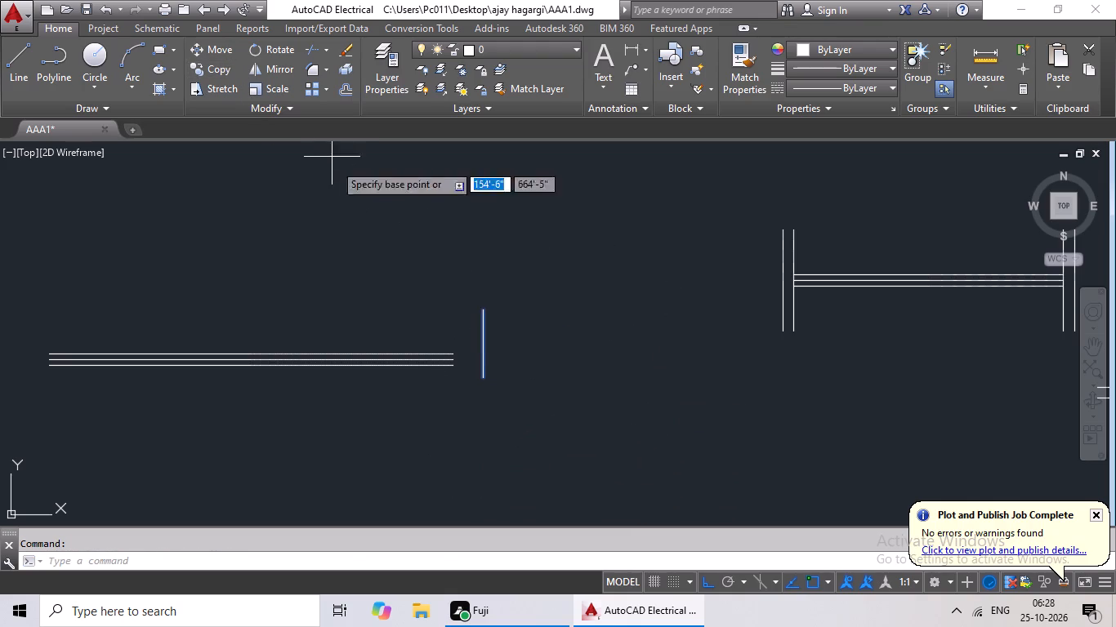
pyautogui.click(483, 346)
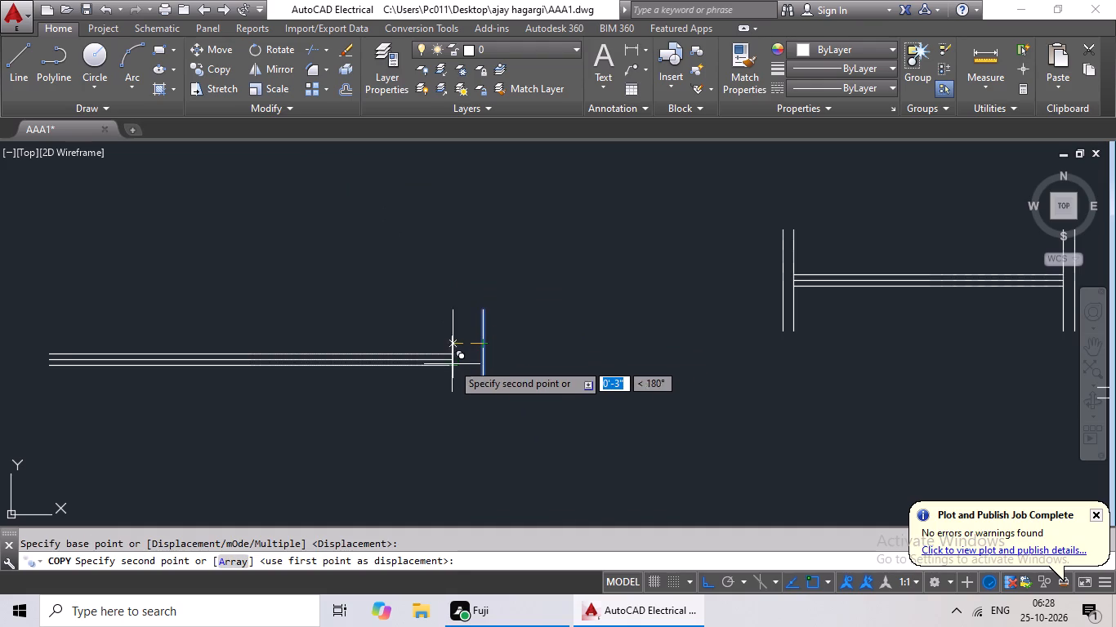
pyautogui.click(452, 359)
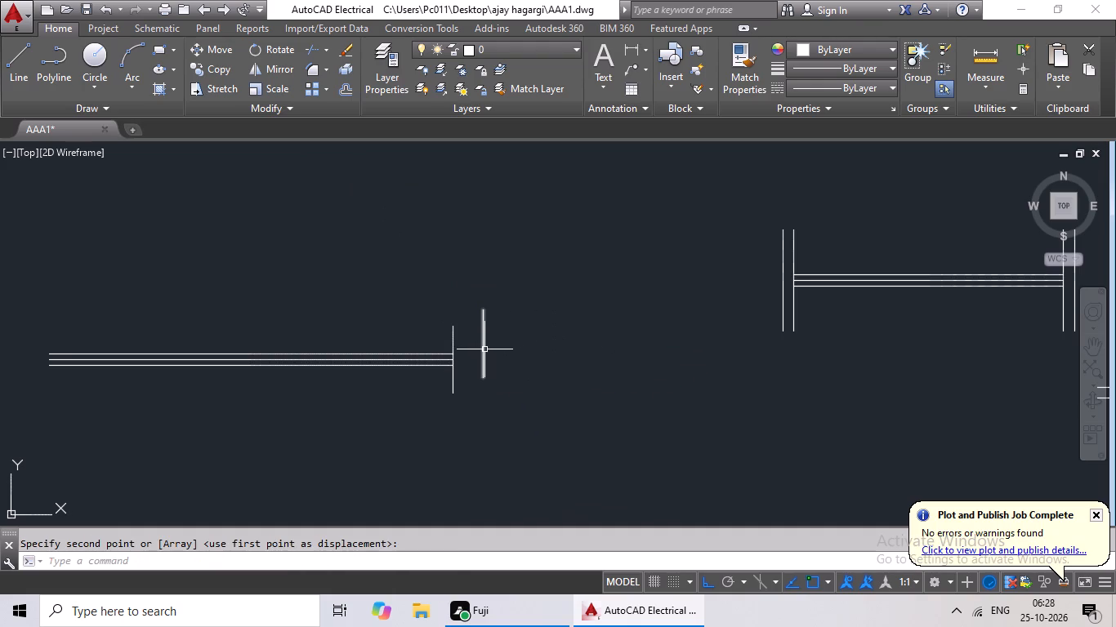
# Delete the leftover original 6" vertical line beside the window symbol's end.
pyautogui.click(484, 349)
pyautogui.press('Delete')
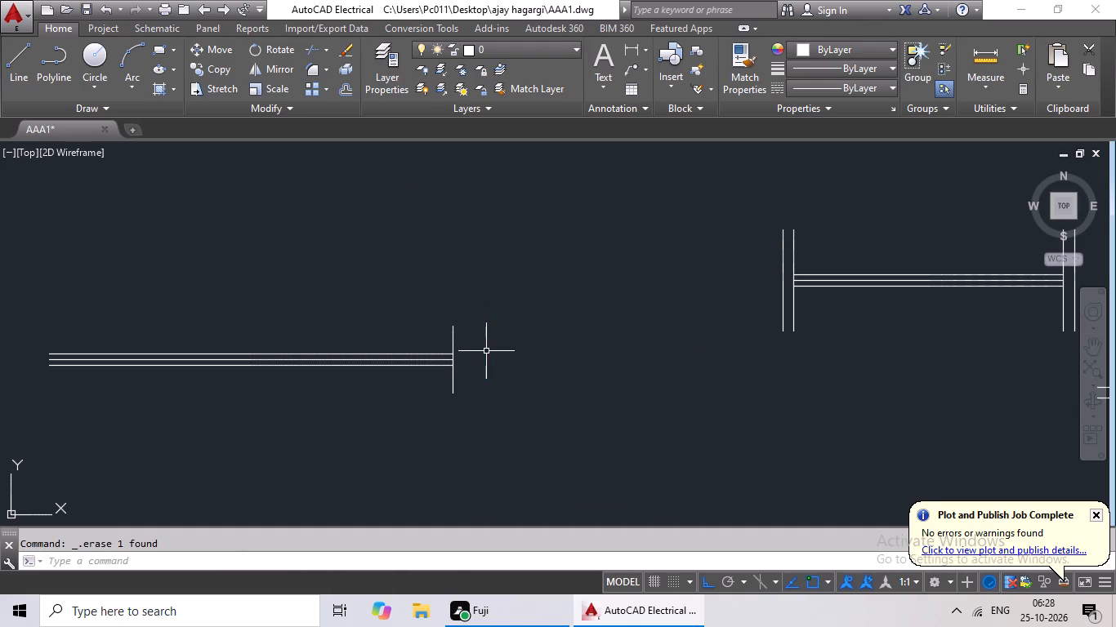
# Offset the vertical end line 3' to the left, onto the other end of the three horizontal lines.
pyautogui.scroll(-1, 547, 332)
pyautogui.moveTo(554, 336); pyautogui.dragTo(488, 350, button='middle')
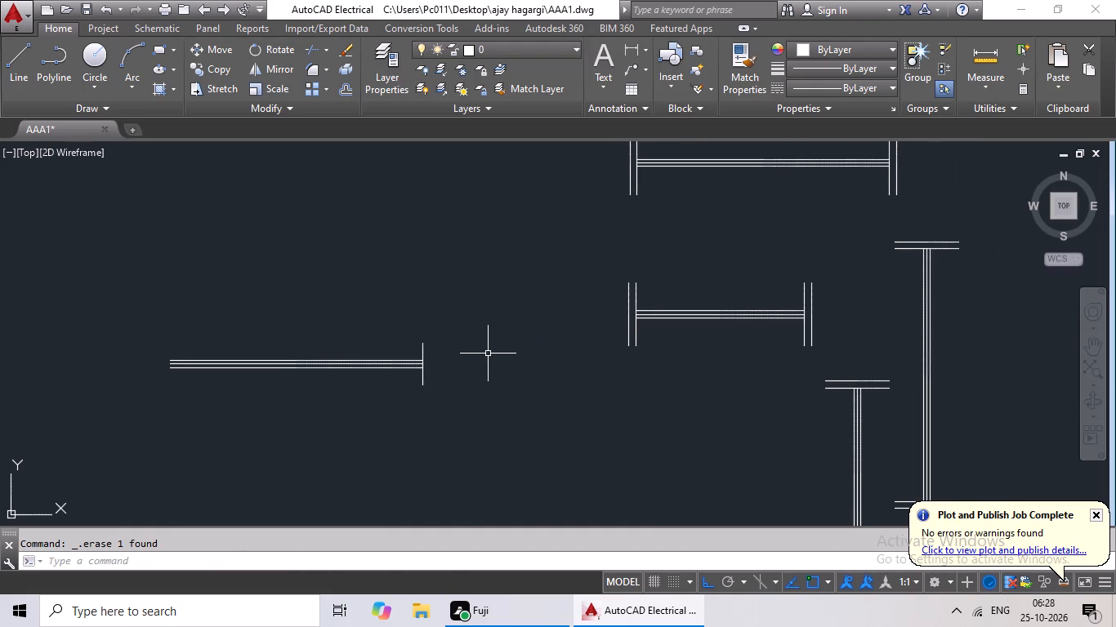
pyautogui.press('Escape')
pyautogui.press('o')
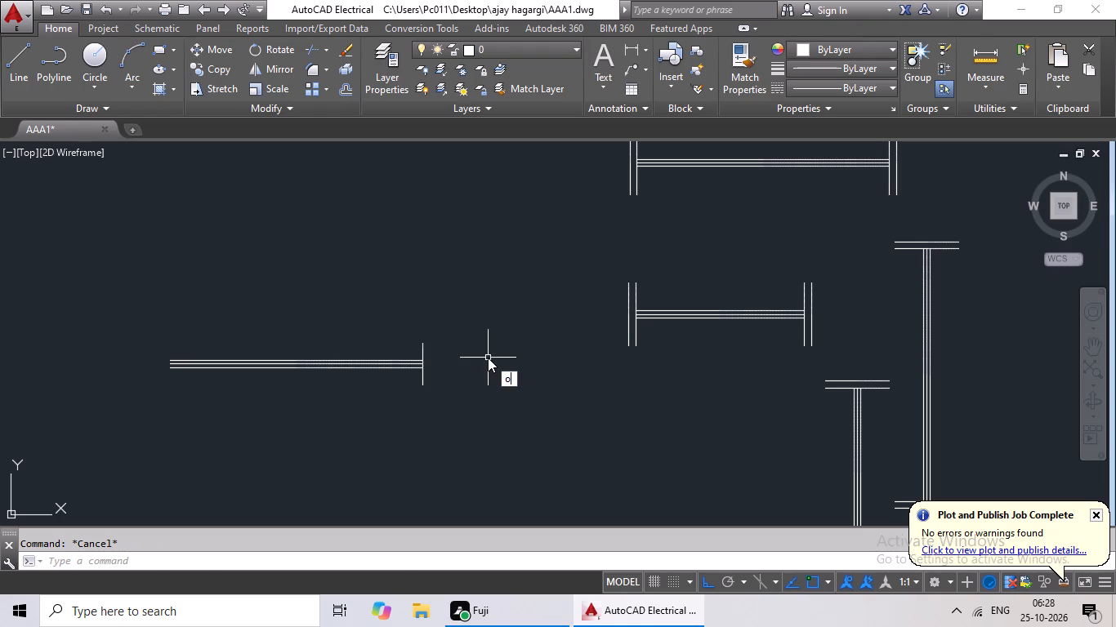
pyautogui.press('Return')
pyautogui.write("3'")
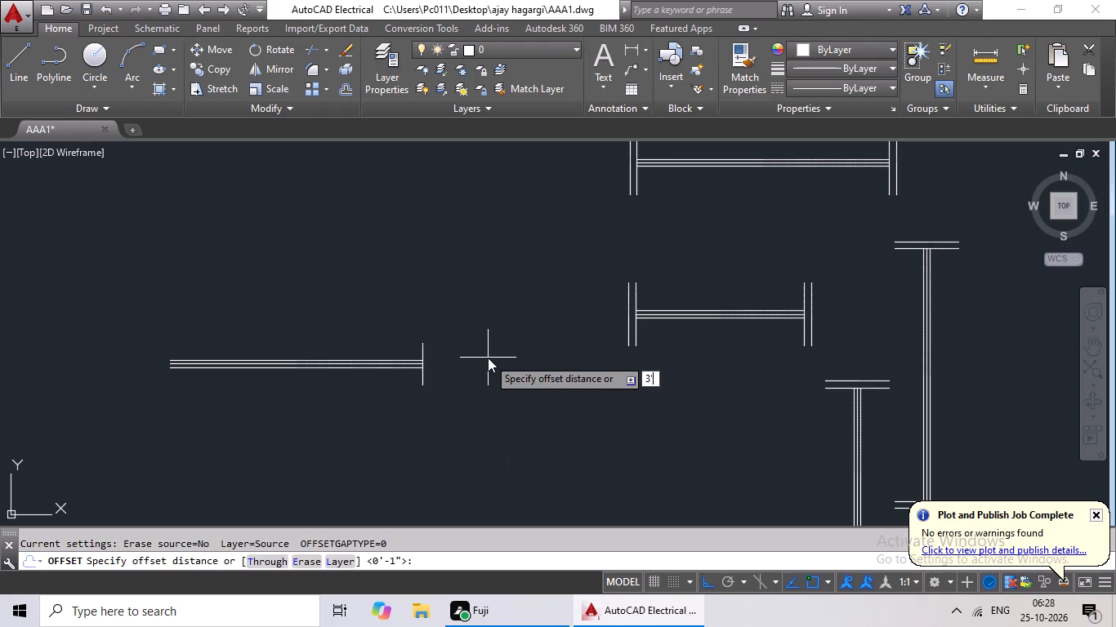
pyautogui.press('Return')
pyautogui.moveTo(422, 345); pyautogui.dragTo(371, 340)
pyautogui.click(286, 322)
pyautogui.press('Escape')
pyautogui.press('Escape')
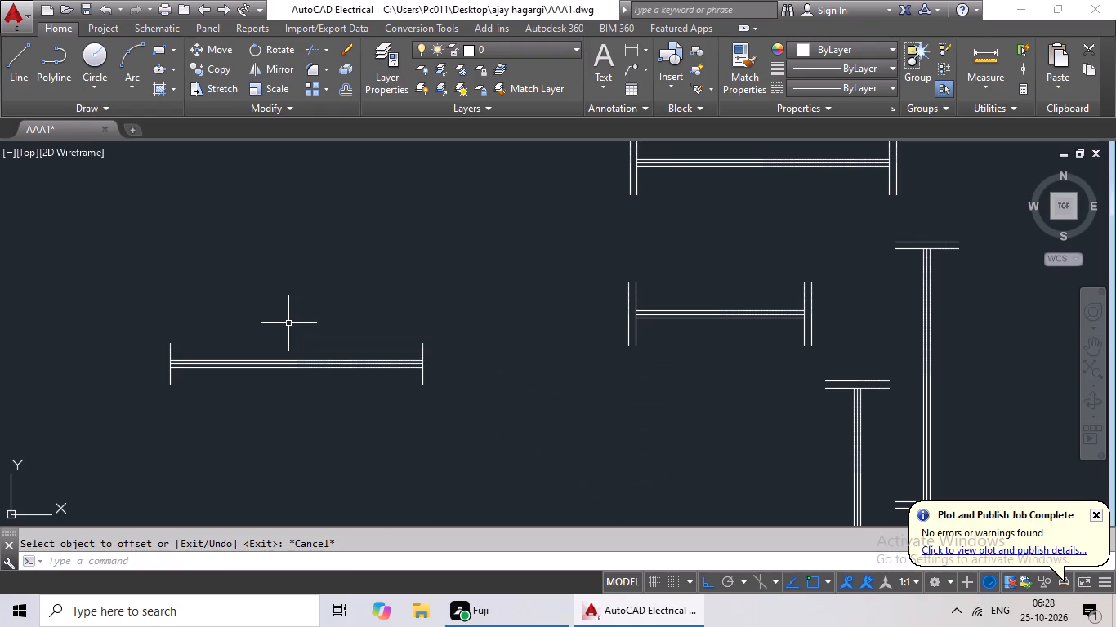
# Offset both vertical end lines 1" outward to complete the 3' window symbol for the 6" wall.
pyautogui.press('o')
pyautogui.press('Return')
pyautogui.write('1"')
pyautogui.press('Return')
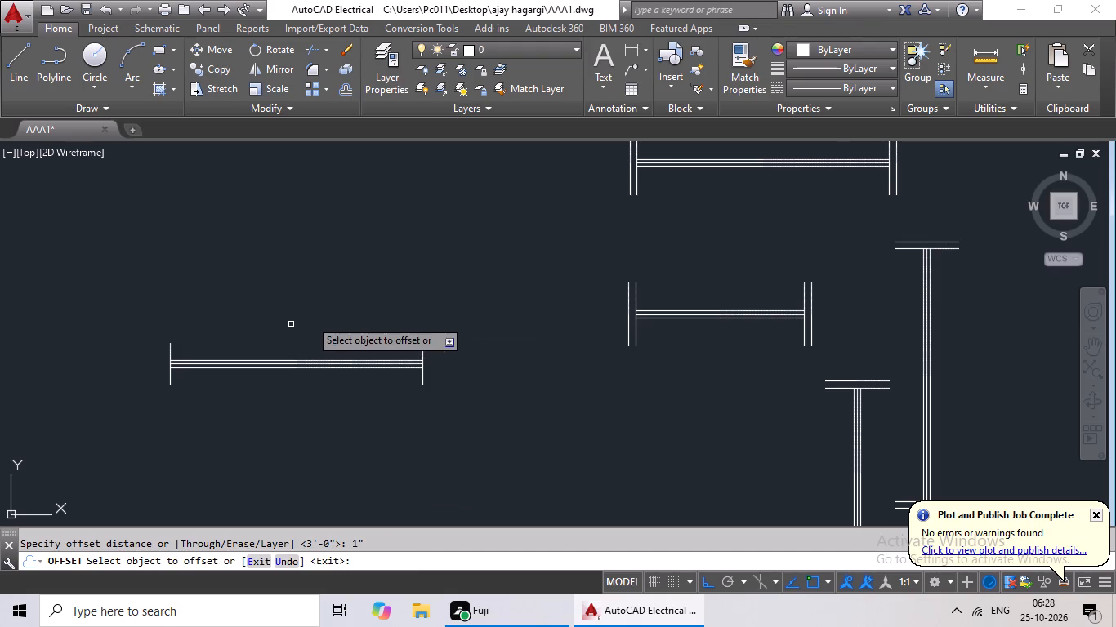
pyautogui.moveTo(422, 346); pyautogui.dragTo(431, 342)
pyautogui.click(474, 322)
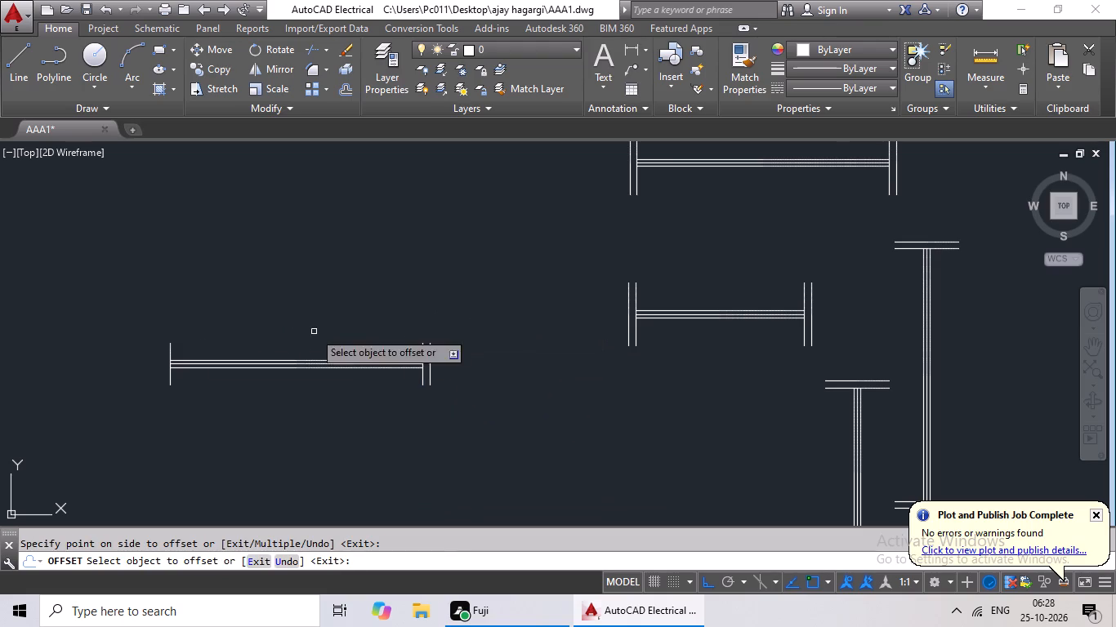
pyautogui.click(167, 344)
pyautogui.moveTo(168, 344); pyautogui.dragTo(156, 344)
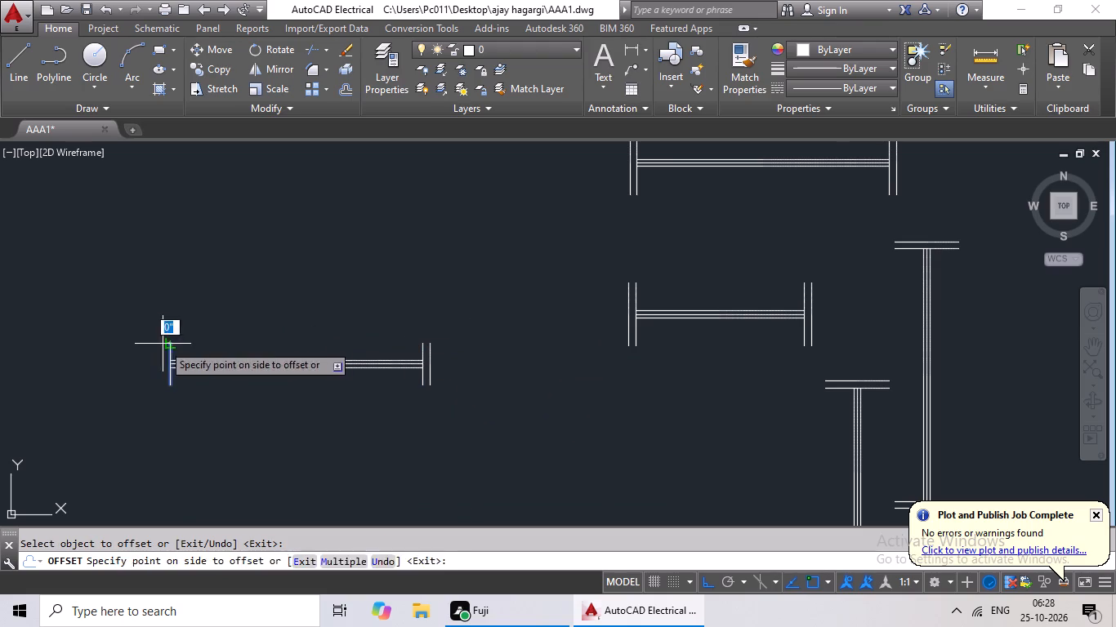
pyautogui.click(130, 338)
pyautogui.press('Escape')
pyautogui.press('Escape')
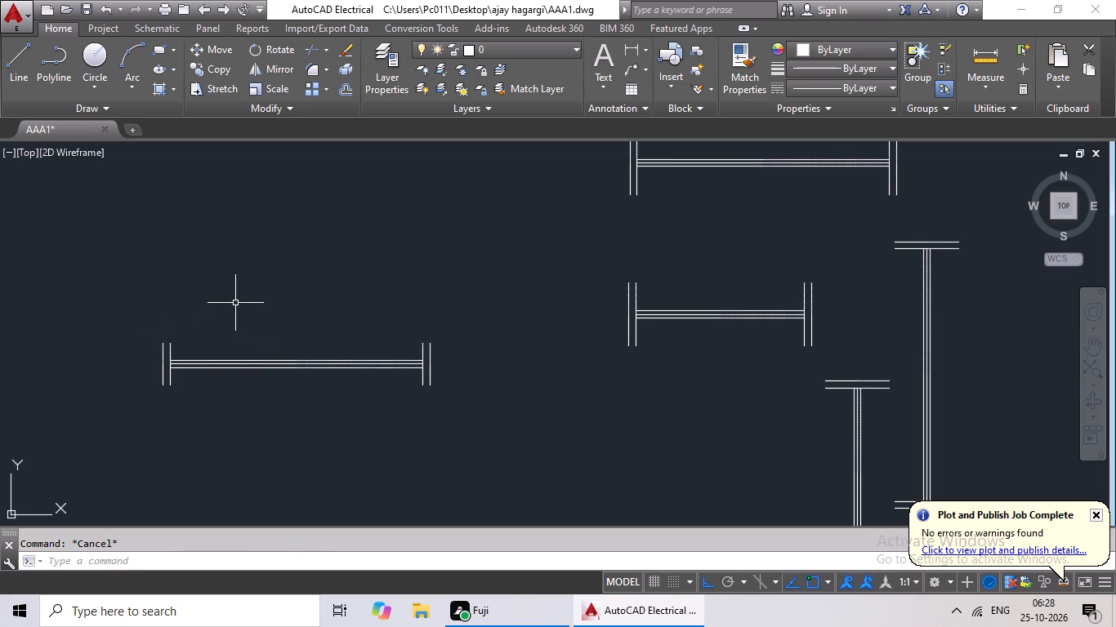
# Copy the completed 3' symbol for the 6" wall and paste the duplicate just below it.
pyautogui.moveTo(235, 303); pyautogui.dragTo(490, 366)
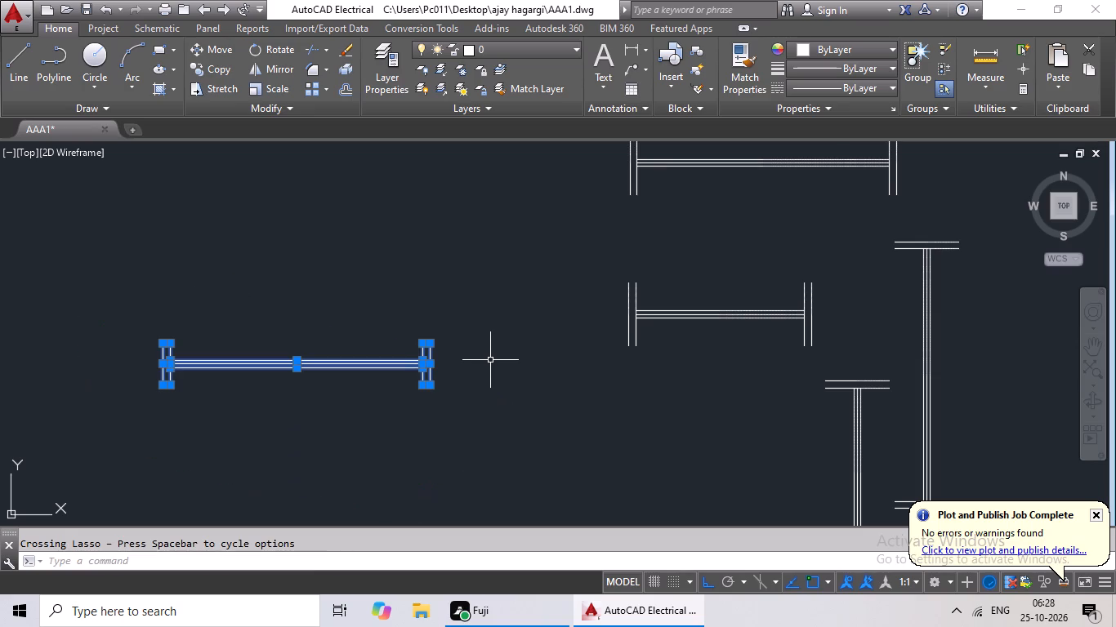
pyautogui.hotkey('ctrl', 'c')
pyautogui.hotkey('ctrl', 'v')
pyautogui.moveTo(419, 400); pyautogui.dragTo(404, 336, button='middle')
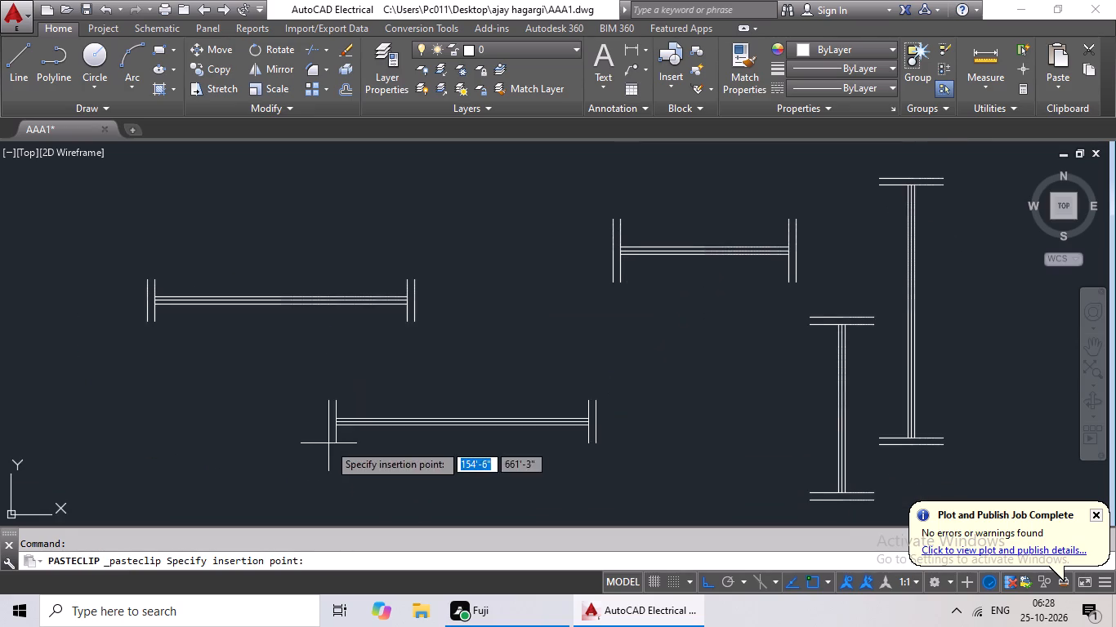
pyautogui.moveTo(329, 435); pyautogui.dragTo(336, 385, button='middle')
pyautogui.click(310, 380)
# Rotate the pasted 3' symbol 90° to vertical about the upper endpoint of its outer right end line.
pyautogui.moveTo(377, 321); pyautogui.dragTo(265, 356)
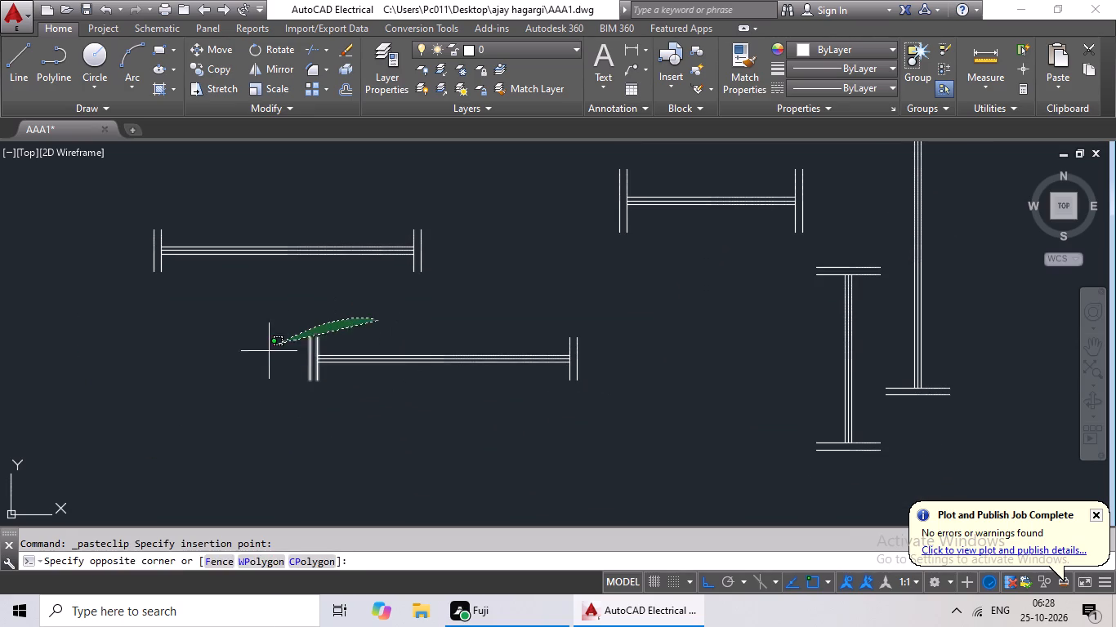
pyautogui.moveTo(265, 356); pyautogui.dragTo(633, 299)
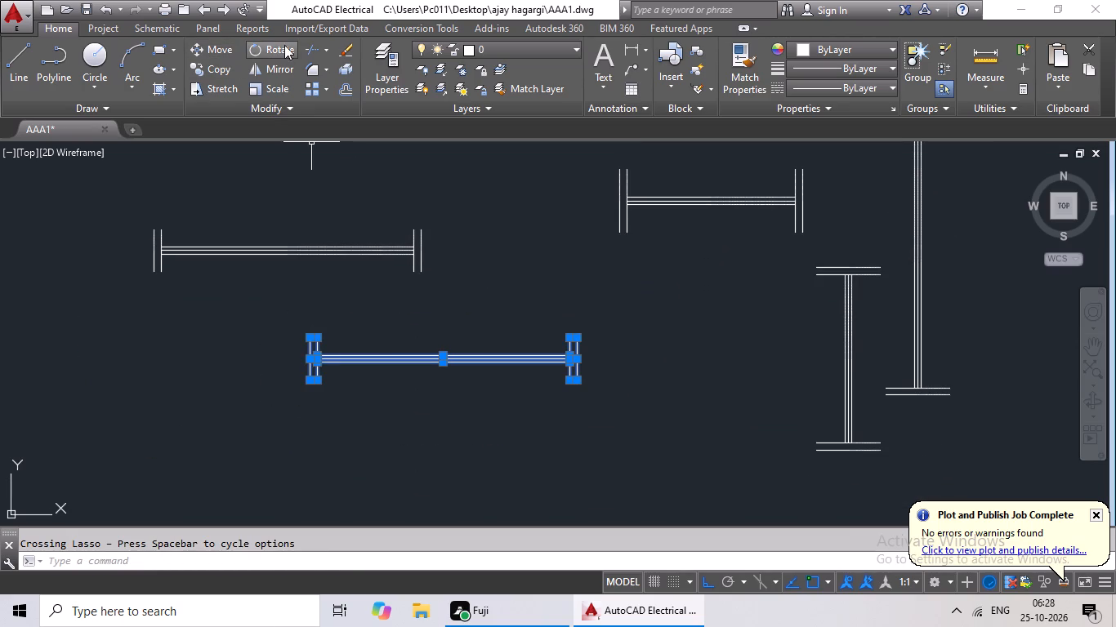
pyautogui.click(285, 44)
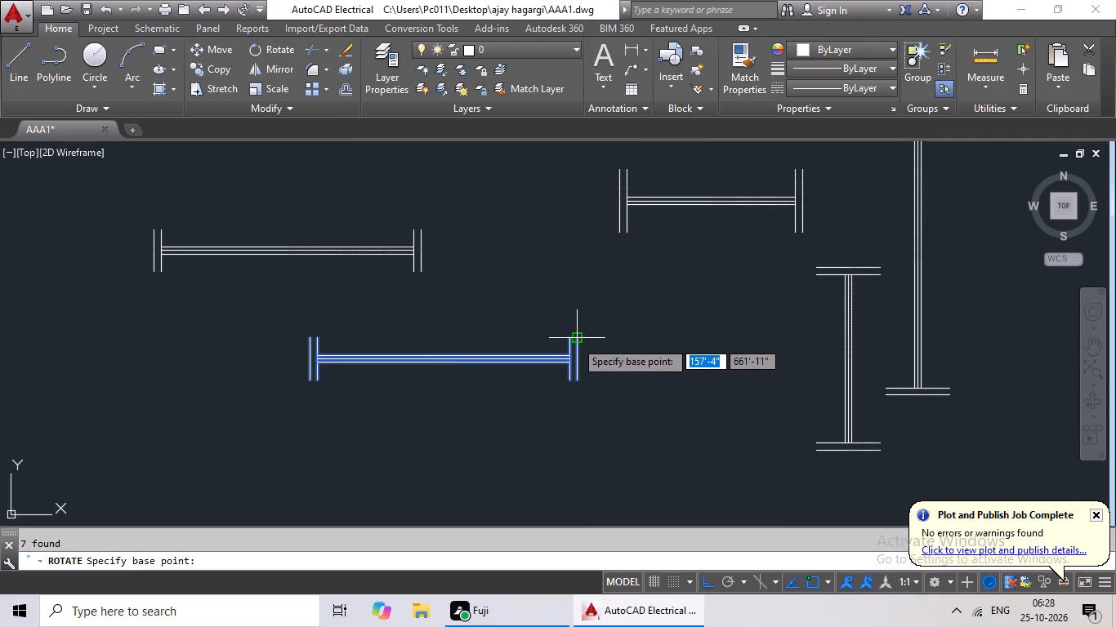
pyautogui.moveTo(575, 340); pyautogui.dragTo(574, 321)
pyautogui.click(559, 278)
# Copy the horizontal 3' symbol for the 6" wall and paste the duplicate below and to its left.
pyautogui.scroll(-2, 569, 317)
pyautogui.moveTo(573, 348); pyautogui.dragTo(509, 397, button='middle')
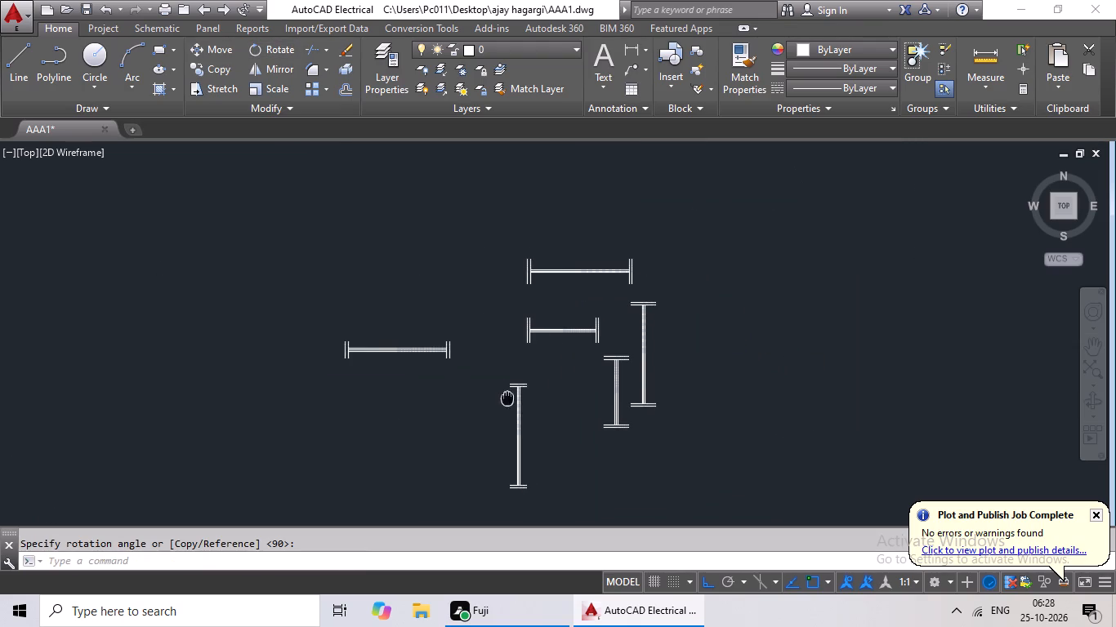
pyautogui.moveTo(354, 327); pyautogui.dragTo(486, 349)
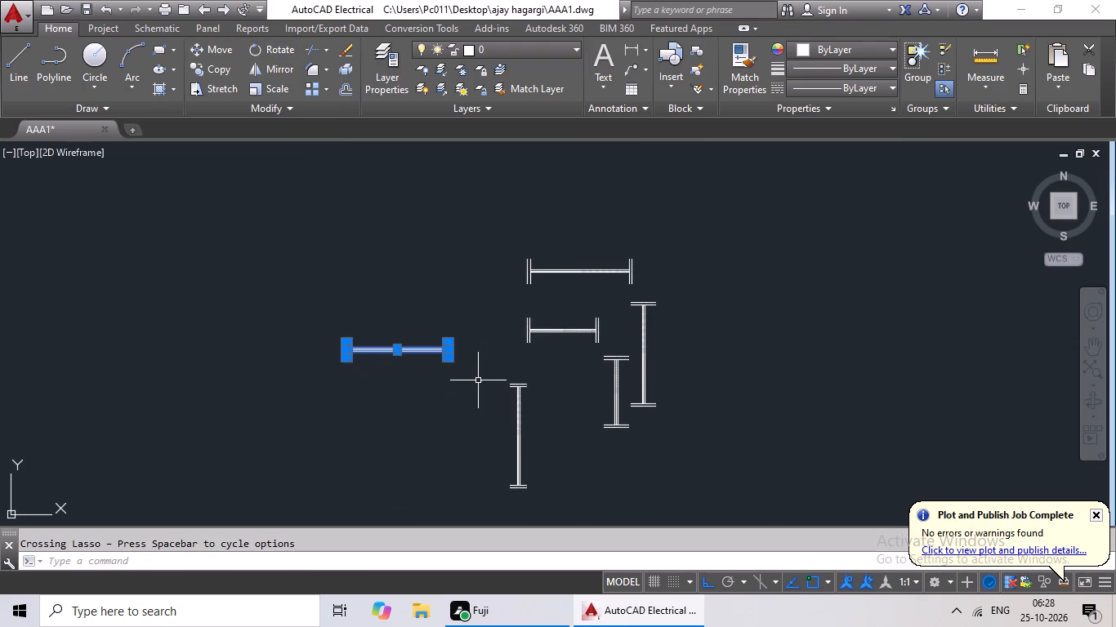
pyautogui.hotkey('ctrl', 'c')
pyautogui.hotkey('ctrl', 'v')
pyautogui.click(274, 438)
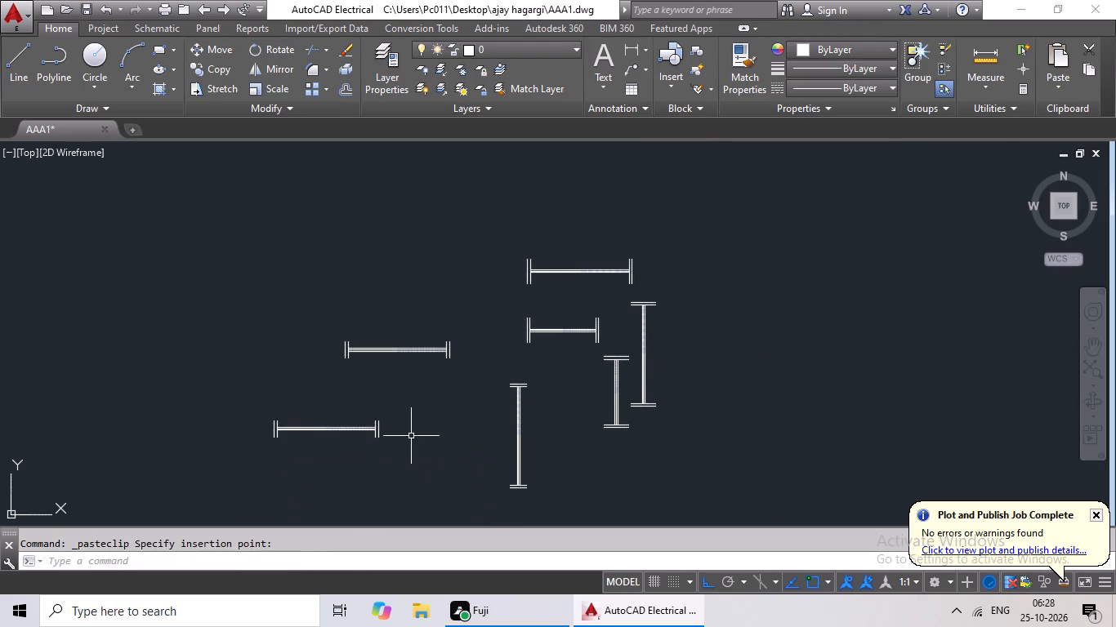
# Offset the inner right end line of the newly pasted symbol 2' to the left.
pyautogui.scroll(2, 412, 434)
pyautogui.moveTo(387, 422); pyautogui.dragTo(471, 410, button='middle')
pyautogui.press('Escape')
pyautogui.press('Escape')
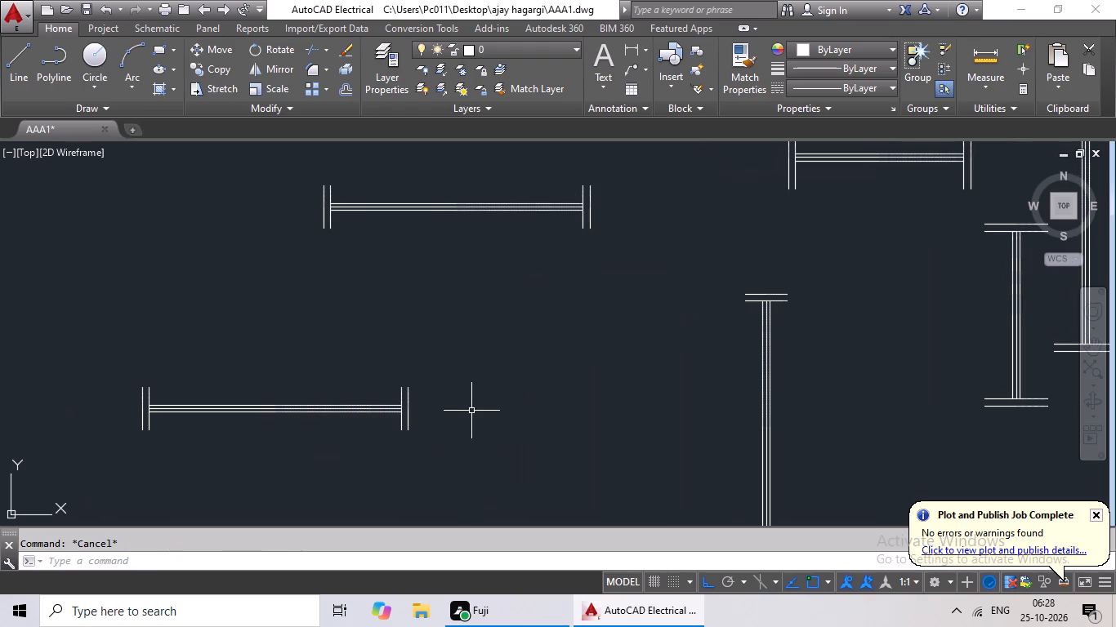
pyautogui.press('o')
pyautogui.press('Return')
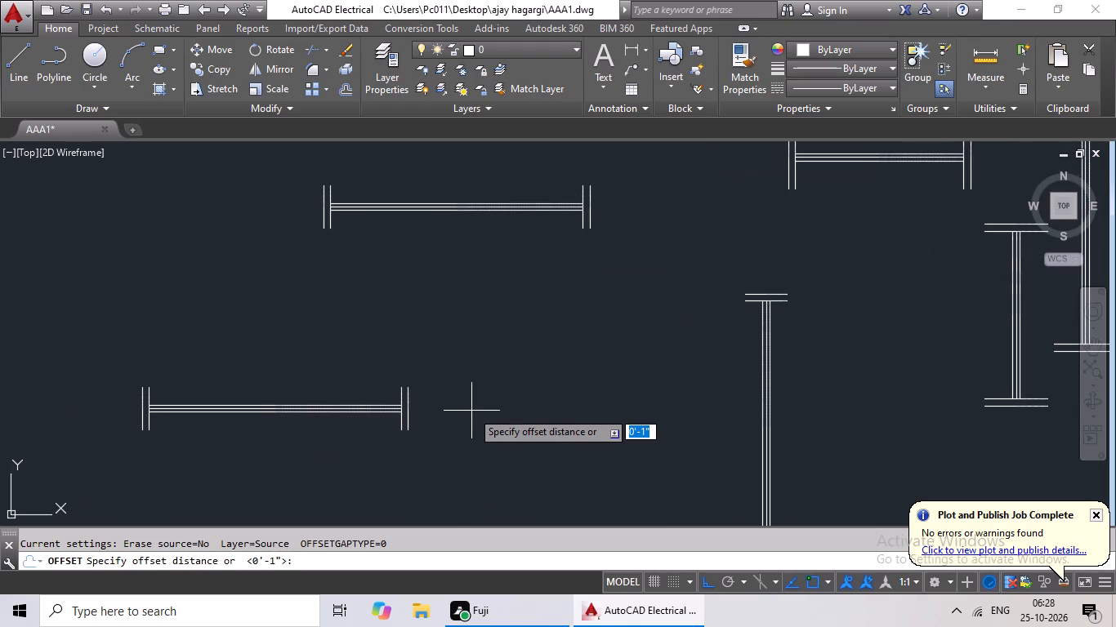
pyautogui.write("2'")
pyautogui.press('Return')
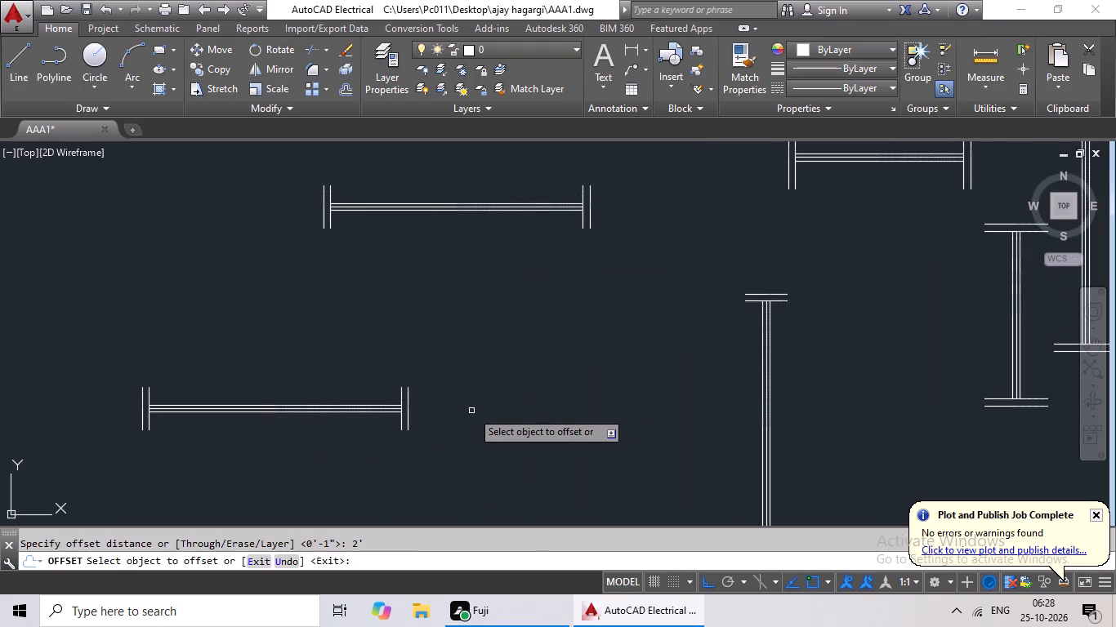
pyautogui.click(400, 399)
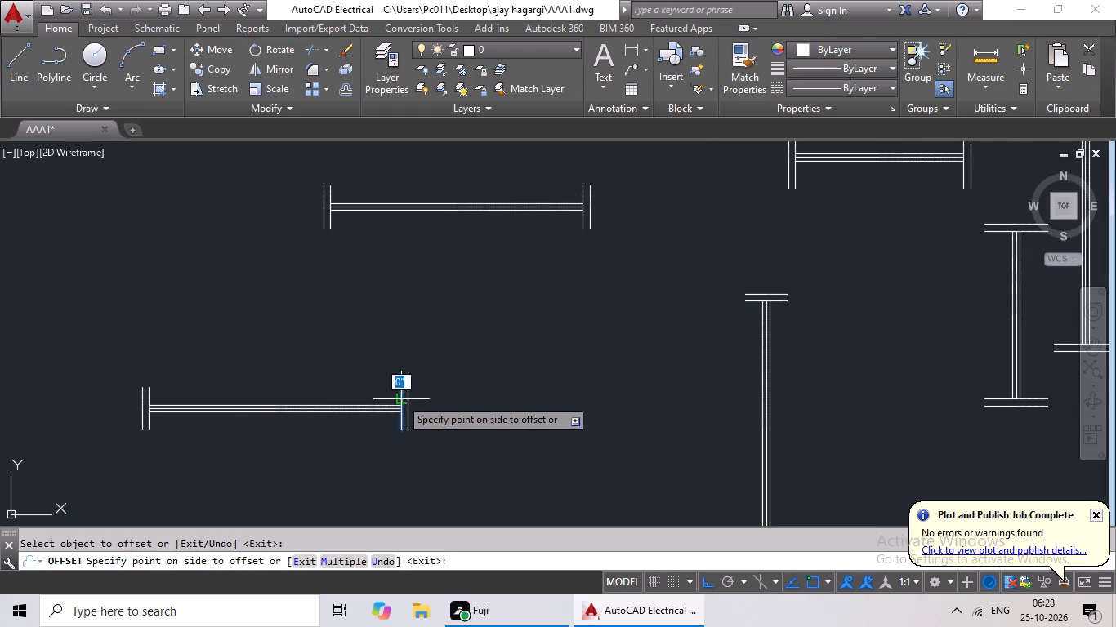
pyautogui.click(373, 402)
pyautogui.press('Escape')
pyautogui.press('Escape')
# Offset the new vertical line 1" further to the left.
pyautogui.press('o')
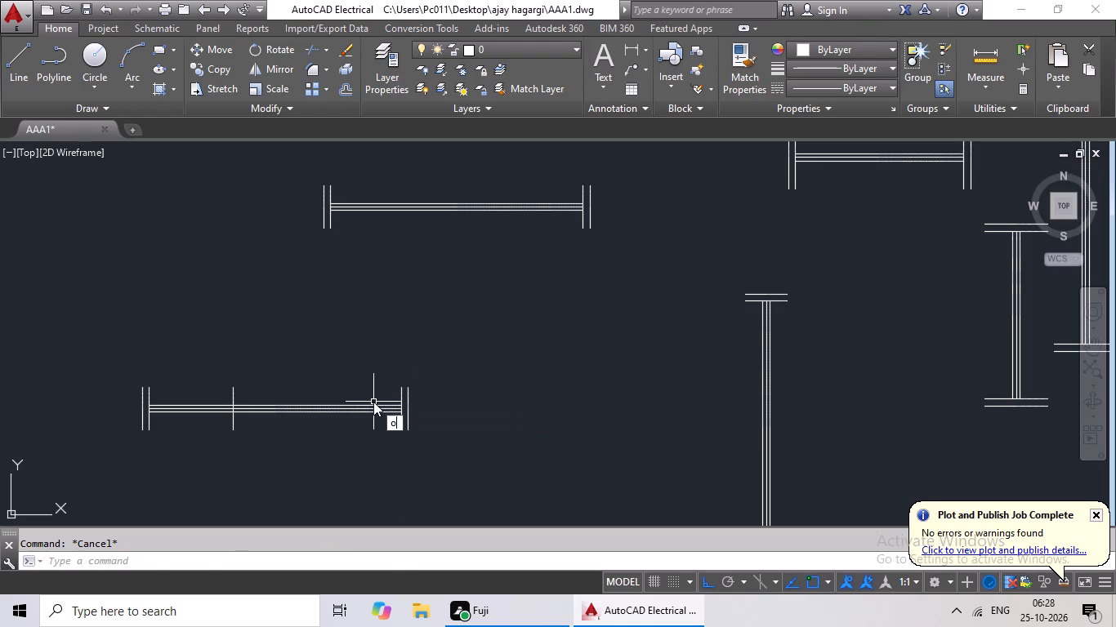
pyautogui.press('Return')
pyautogui.write('1"')
pyautogui.press('Return')
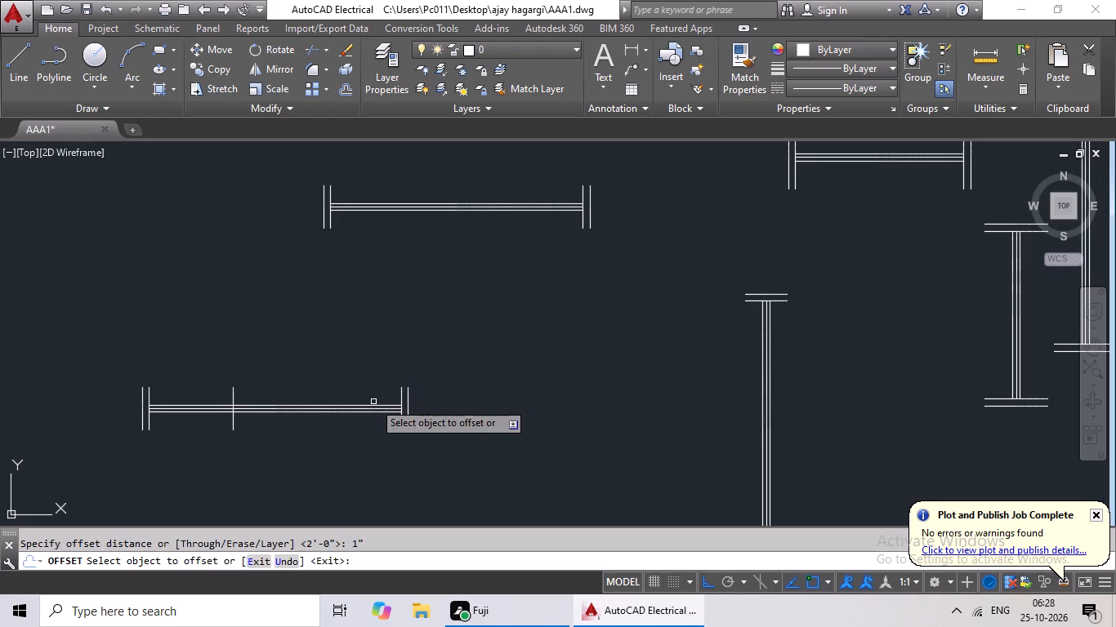
pyautogui.click(232, 391)
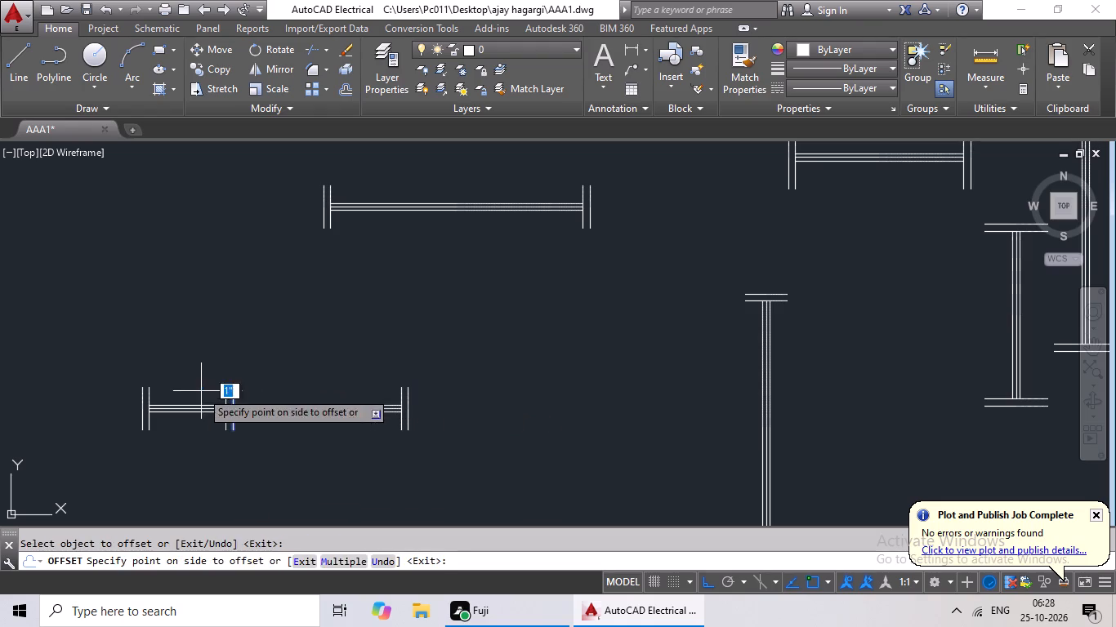
pyautogui.click(200, 390)
pyautogui.press('Escape')
pyautogui.press('Escape')
# Trim the three horizontal lines between the two new vertical lines spaced 1" apart.
pyautogui.write('tr')
pyautogui.press('space')
pyautogui.press('space')
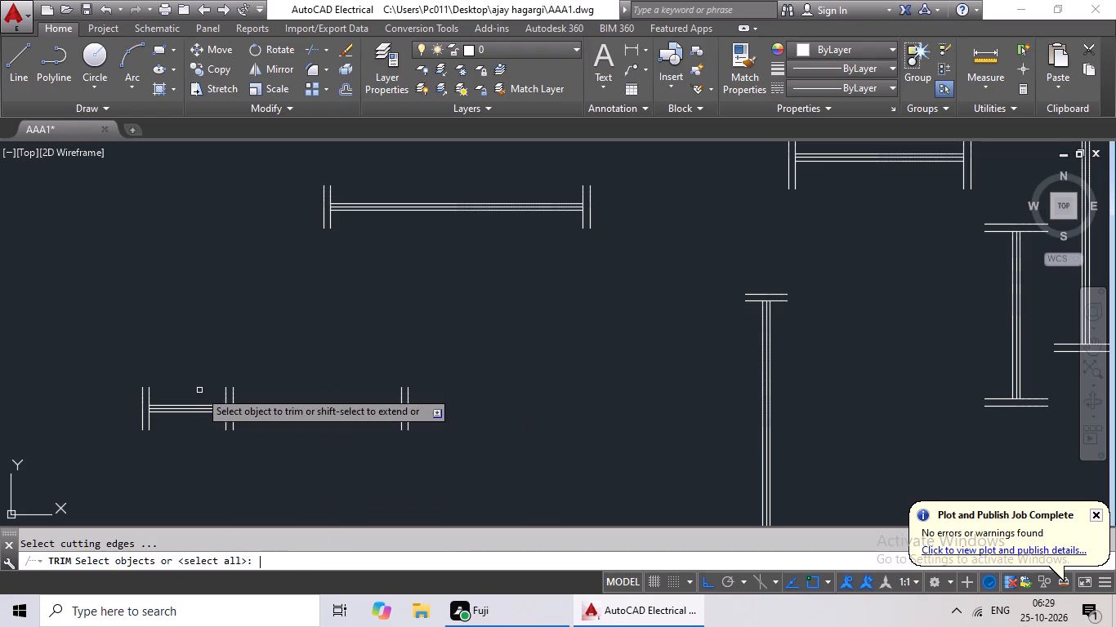
pyautogui.scroll(4, 230, 399)
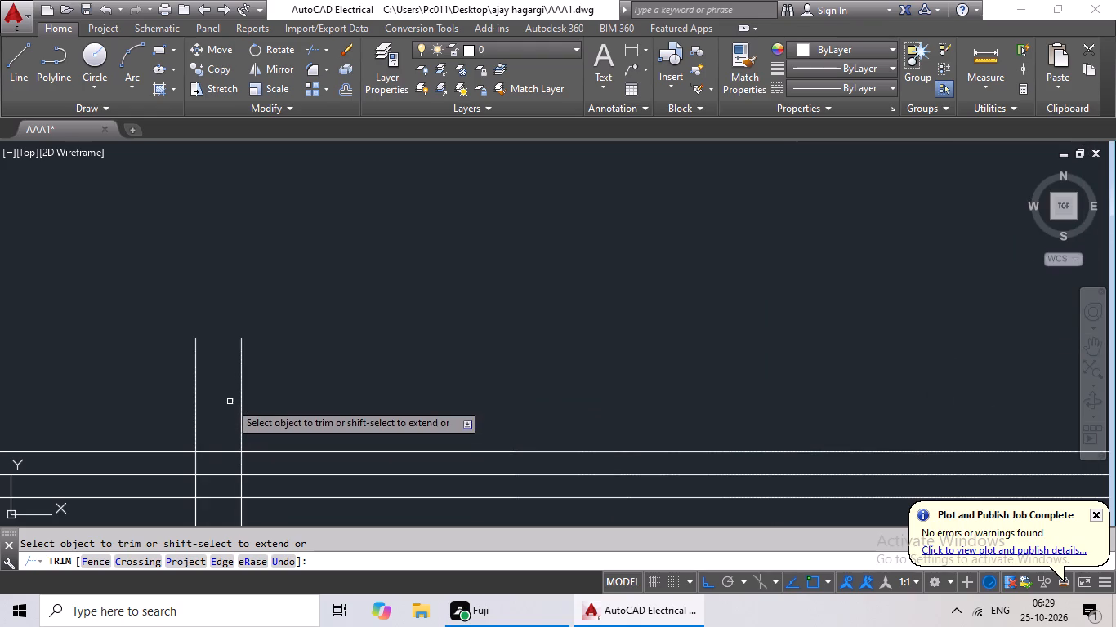
pyautogui.moveTo(230, 402); pyautogui.dragTo(259, 267, button='middle')
pyautogui.moveTo(257, 272); pyautogui.dragTo(247, 401)
pyautogui.click(247, 401)
pyautogui.scroll(-2, 279, 398)
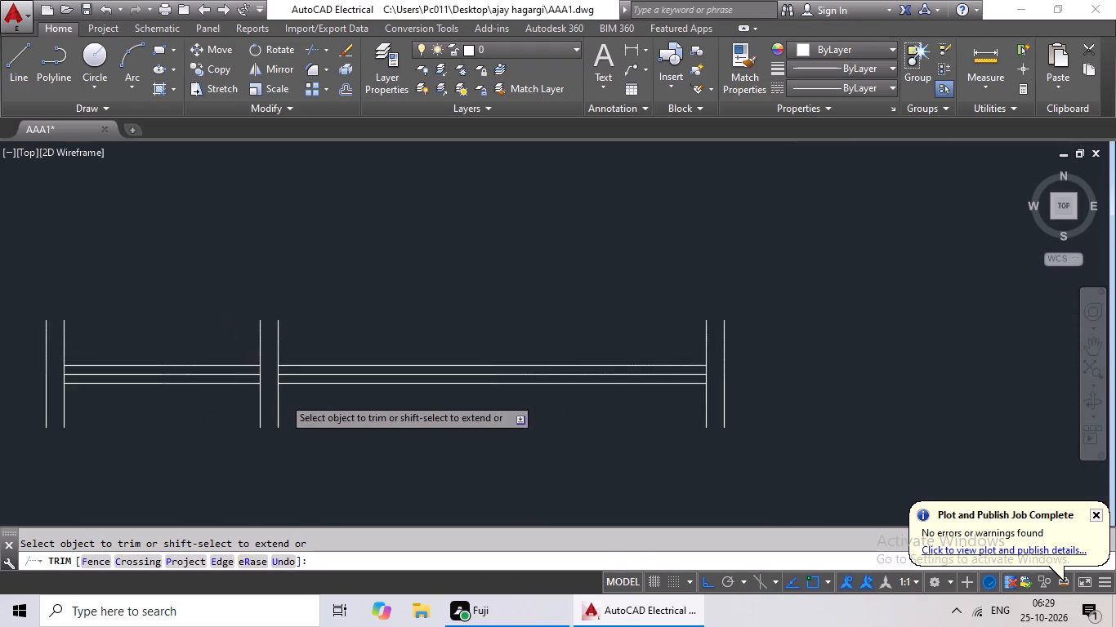
pyautogui.moveTo(319, 398); pyautogui.dragTo(466, 397, button='middle')
pyautogui.press('Escape')
# Delete the surplus left part of the symbol, its two old end lines and three short horizontal lines.
pyautogui.moveTo(321, 319); pyautogui.dragTo(176, 429)
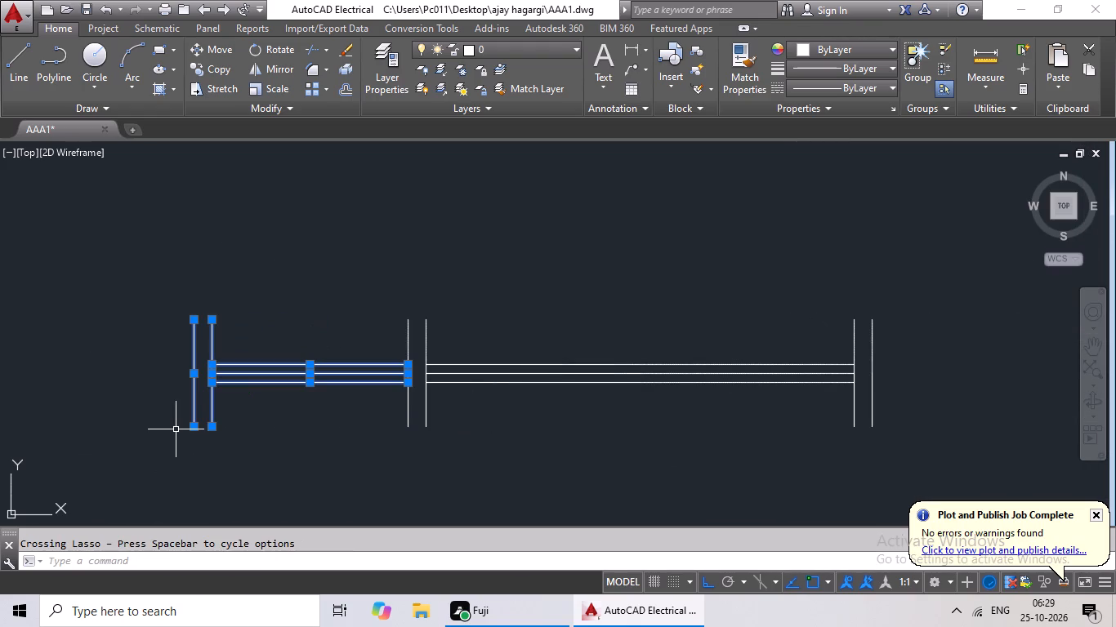
pyautogui.press('Delete')
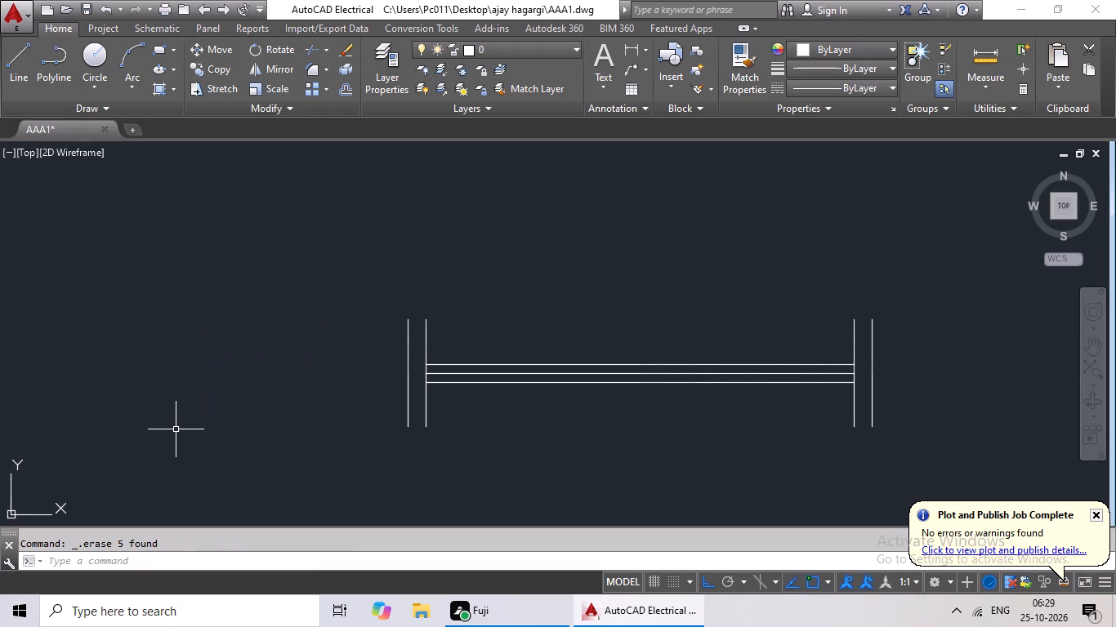
# Copy the finished 2' symbol for the 6" wall and paste the duplicate just below it.
pyautogui.scroll(-2, 293, 329)
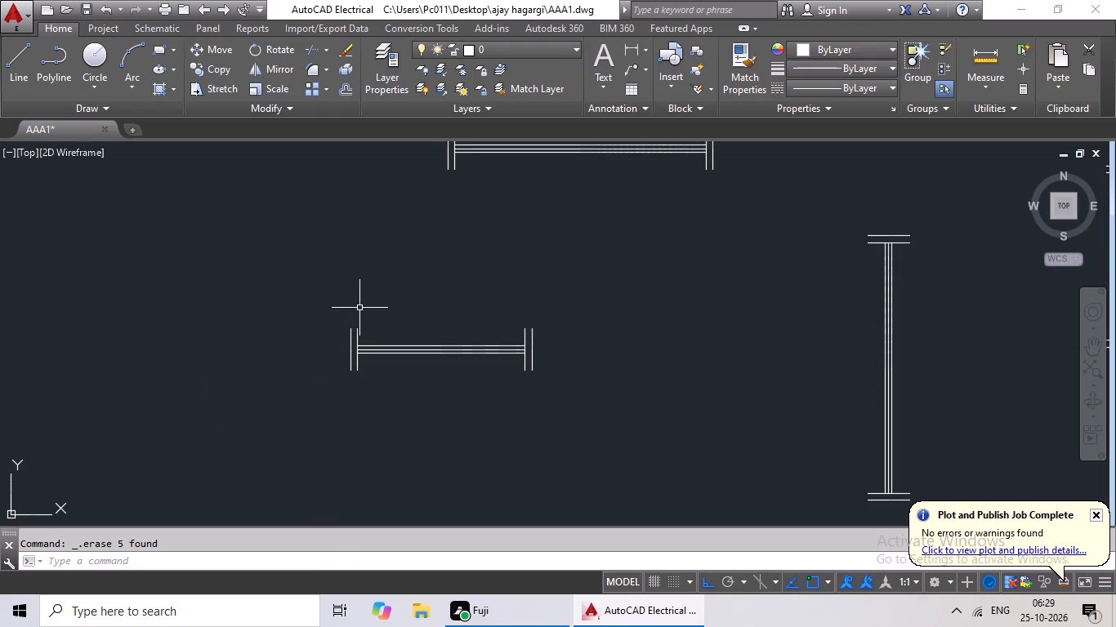
pyautogui.moveTo(373, 289); pyautogui.dragTo(563, 342)
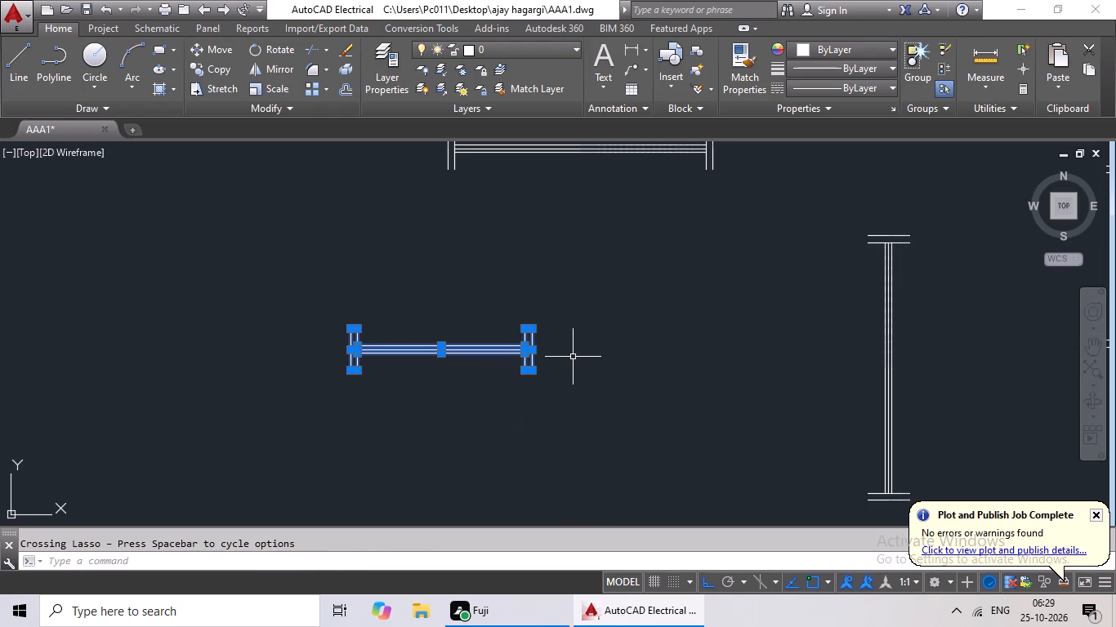
pyautogui.hotkey('ctrl', 'c')
pyautogui.hotkey('ctrl', 'v')
pyautogui.scroll(-1, 513, 356)
pyautogui.moveTo(513, 360); pyautogui.dragTo(514, 276, button='middle')
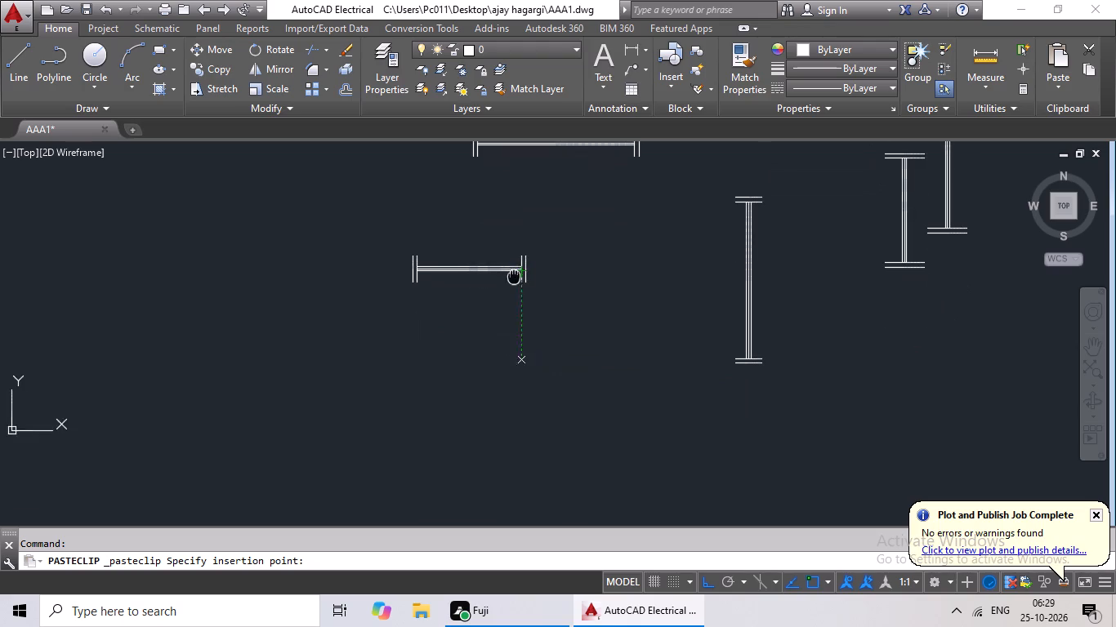
pyautogui.click(428, 358)
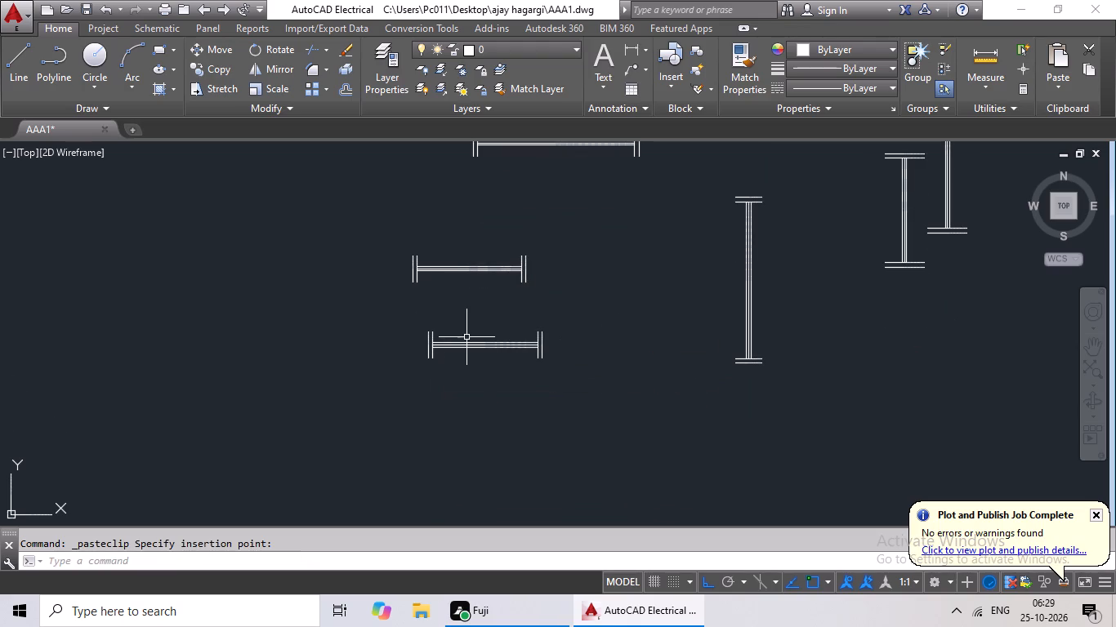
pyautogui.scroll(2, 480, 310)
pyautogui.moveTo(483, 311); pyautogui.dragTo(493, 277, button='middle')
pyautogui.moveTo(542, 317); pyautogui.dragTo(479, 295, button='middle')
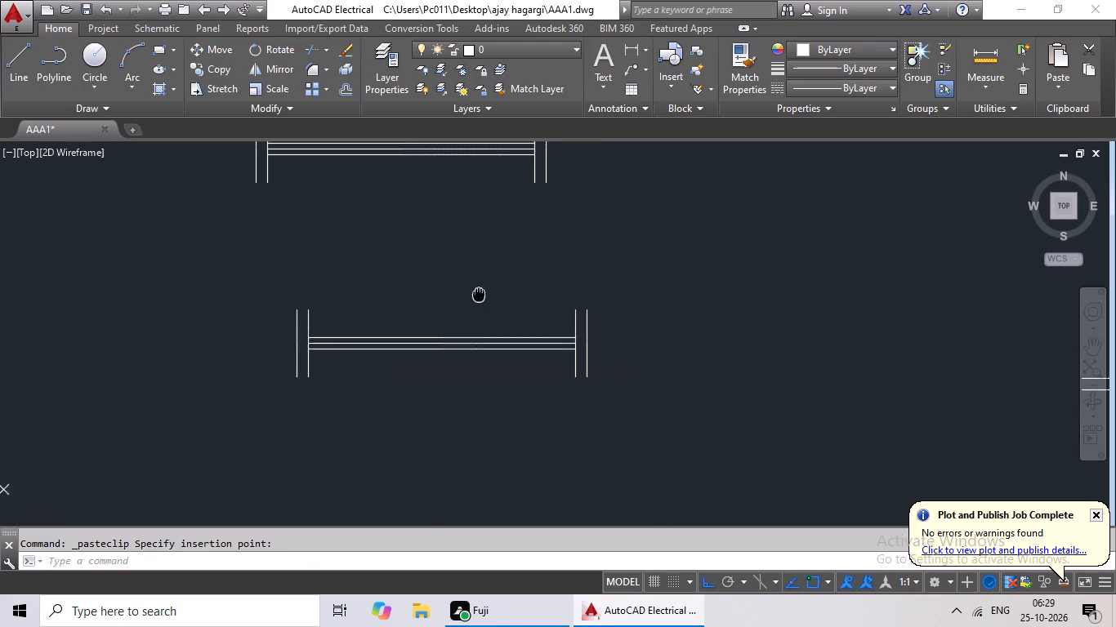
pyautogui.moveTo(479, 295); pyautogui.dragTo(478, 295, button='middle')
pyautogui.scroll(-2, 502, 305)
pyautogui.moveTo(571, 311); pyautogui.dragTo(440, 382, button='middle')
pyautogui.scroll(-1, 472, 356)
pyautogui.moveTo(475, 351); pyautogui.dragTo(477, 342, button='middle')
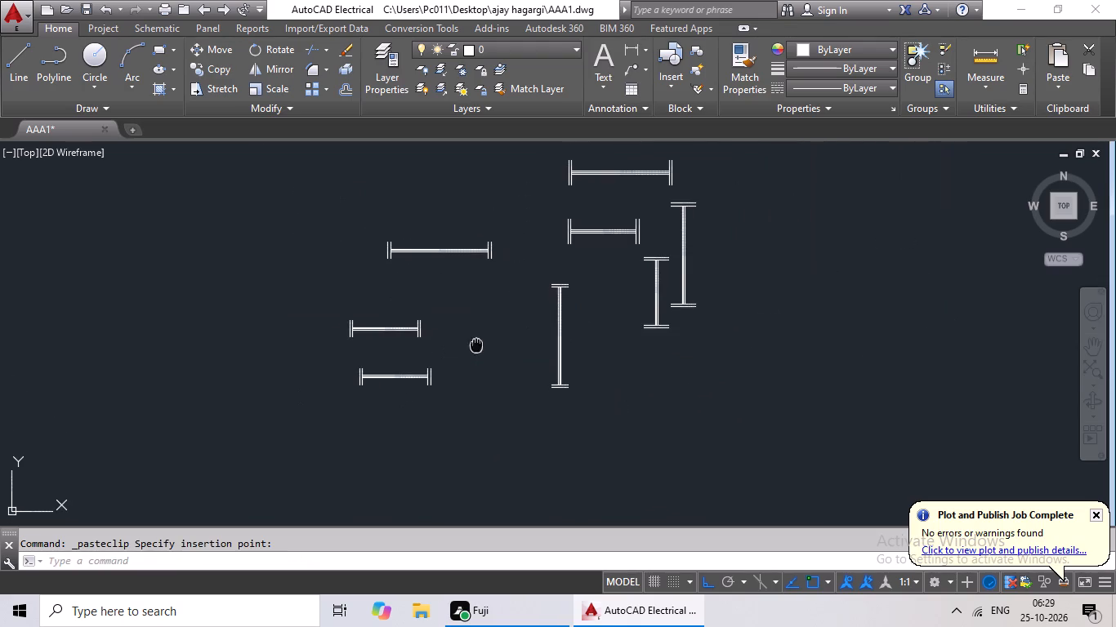
# Rotate the duplicated 2' window symbol for the 6" wall to vertical.
pyautogui.moveTo(477, 342); pyautogui.dragTo(484, 309, button='middle')
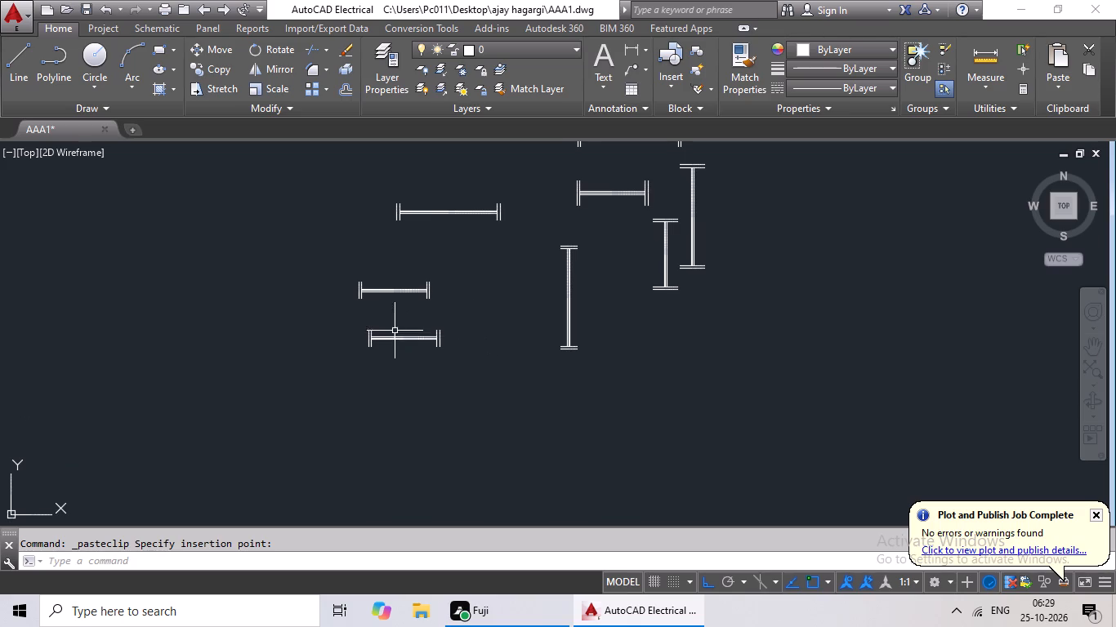
pyautogui.moveTo(393, 321); pyautogui.dragTo(505, 337)
pyautogui.moveTo(287, 47); pyautogui.dragTo(292, 59)
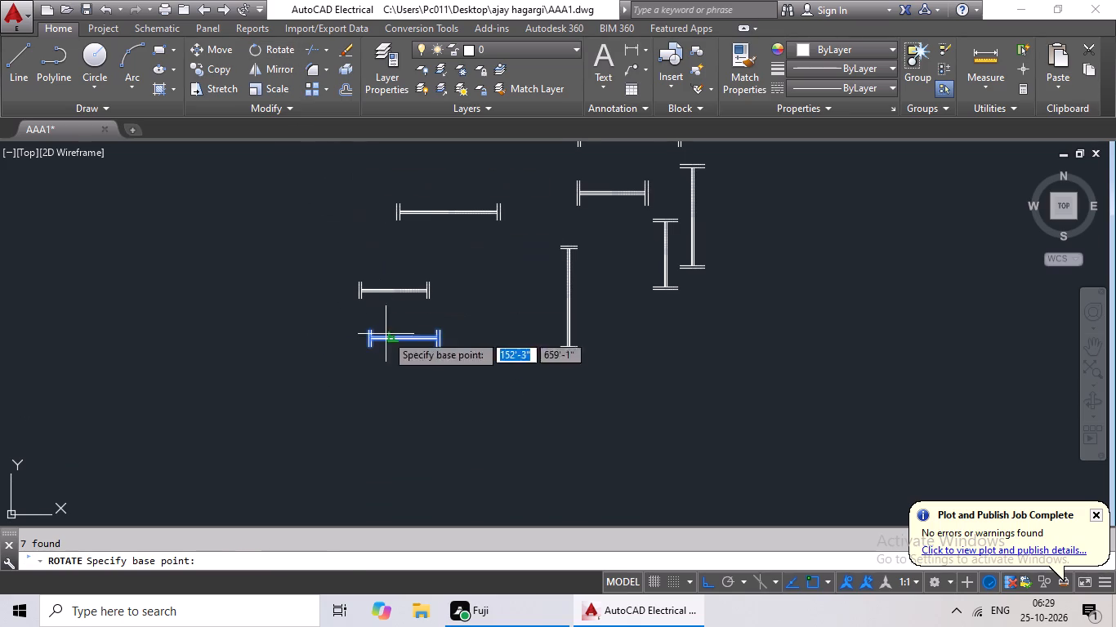
pyautogui.moveTo(440, 327); pyautogui.dragTo(435, 301)
pyautogui.click(439, 262)
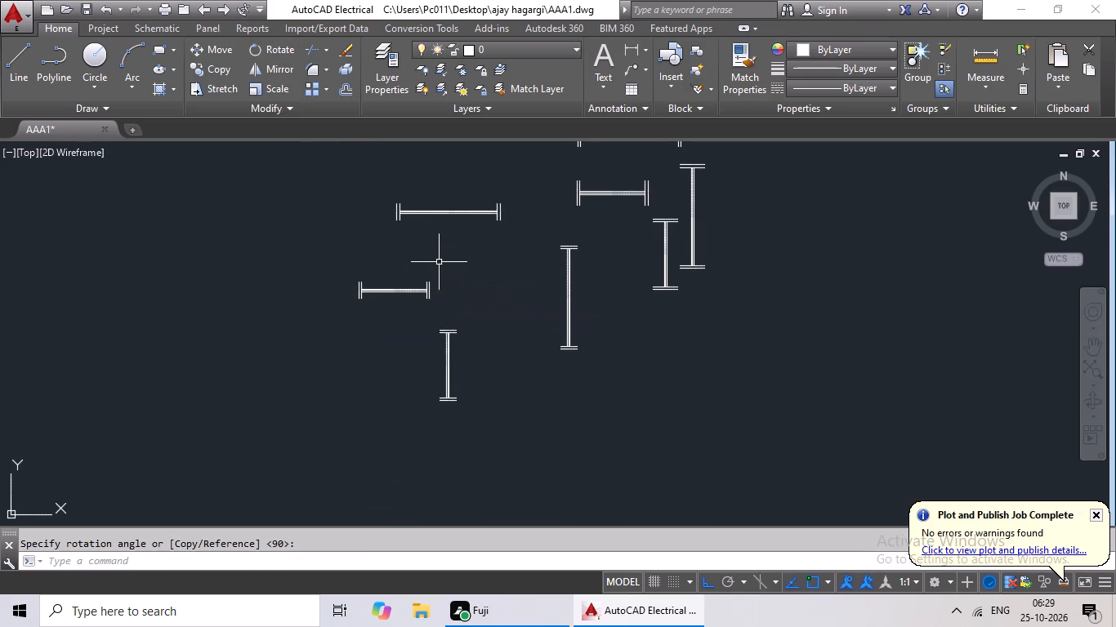
# Look over the horizontal and vertical window symbols laid out beside the floor plan.
pyautogui.scroll(-2, 450, 262)
pyautogui.moveTo(457, 266); pyautogui.dragTo(412, 310, button='middle')
pyautogui.scroll(2, 505, 280)
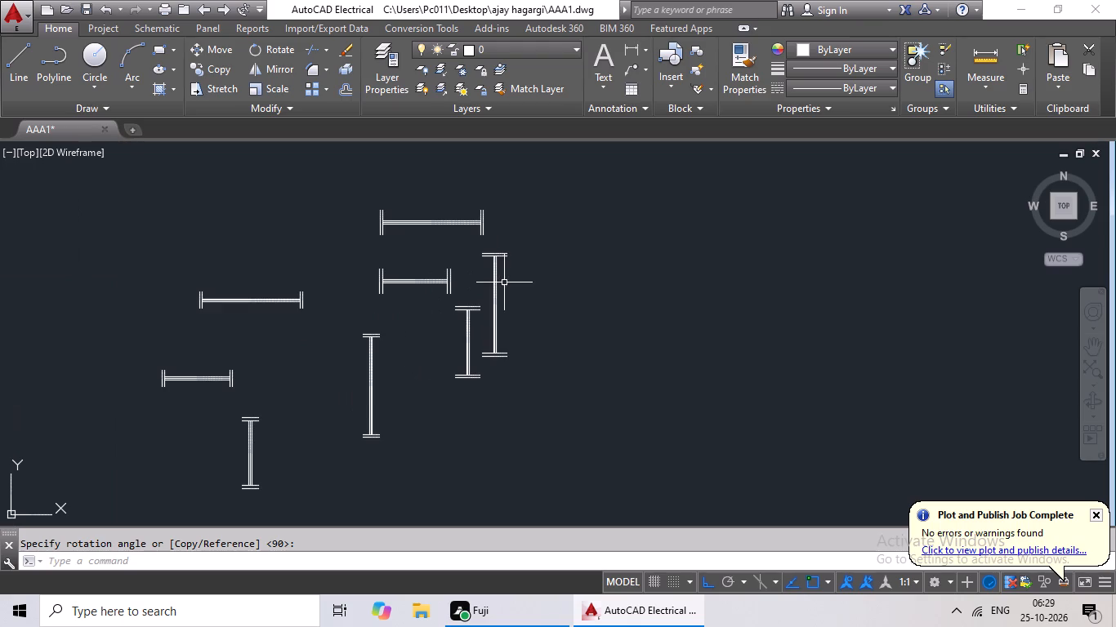
pyautogui.moveTo(411, 352); pyautogui.dragTo(435, 281, button='middle')
pyautogui.scroll(2, 413, 256)
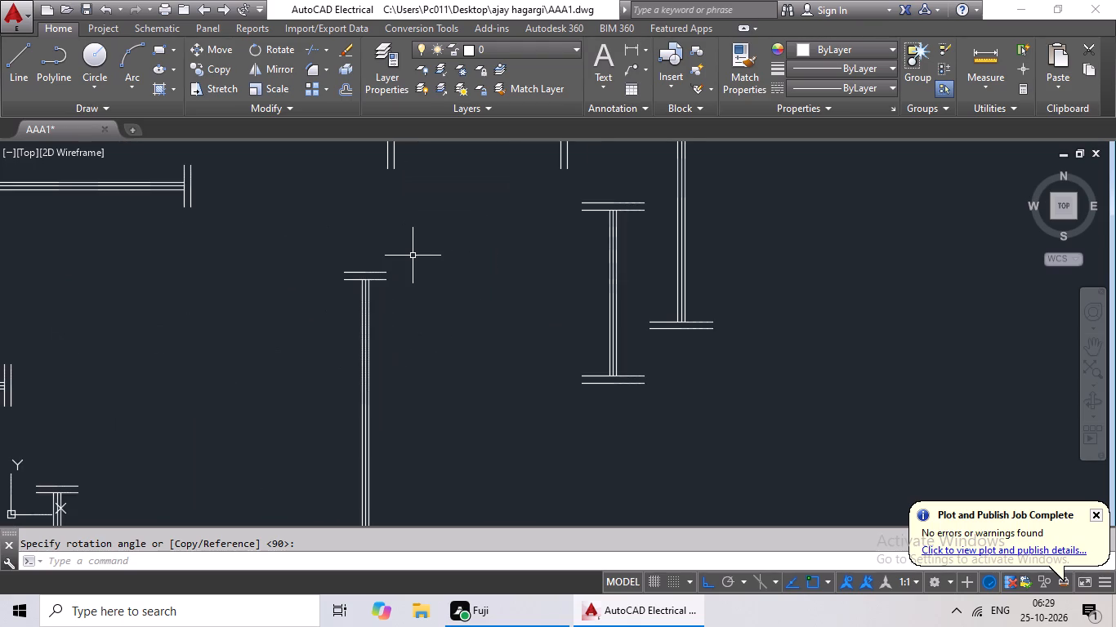
pyautogui.scroll(-2, 413, 256)
pyautogui.moveTo(413, 257); pyautogui.dragTo(400, 285, button='middle')
pyautogui.moveTo(373, 335); pyautogui.dragTo(450, 320, button='middle')
pyautogui.moveTo(380, 325); pyautogui.dragTo(484, 321, button='middle')
pyautogui.scroll(-2, 472, 334)
pyautogui.moveTo(471, 322); pyautogui.dragTo(466, 380, button='middle')
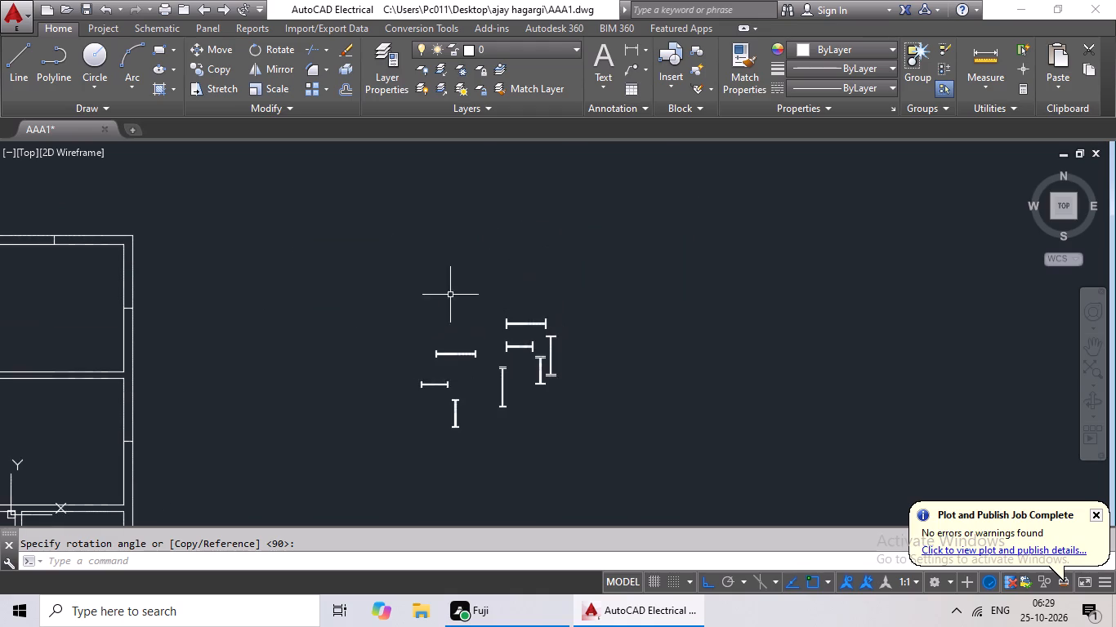
# With Ortho off, copy the horizontal 3' window symbol for the 9" wall by its midpoint onto the centre mark in the top wall of the upper-right room.
pyautogui.moveTo(435, 332); pyautogui.dragTo(418, 369, button='middle')
pyautogui.scroll(4, 510, 341)
pyautogui.moveTo(478, 405); pyautogui.dragTo(464, 318, button='middle')
pyautogui.moveTo(449, 302); pyautogui.dragTo(640, 357)
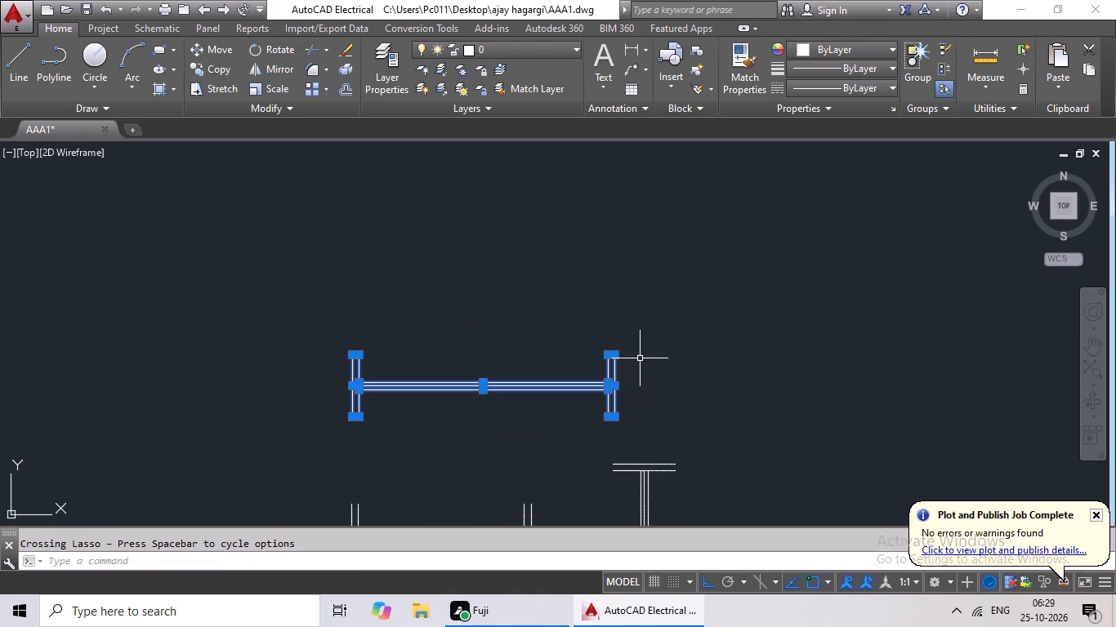
pyautogui.moveTo(221, 67); pyautogui.dragTo(236, 91)
pyautogui.click(226, 72)
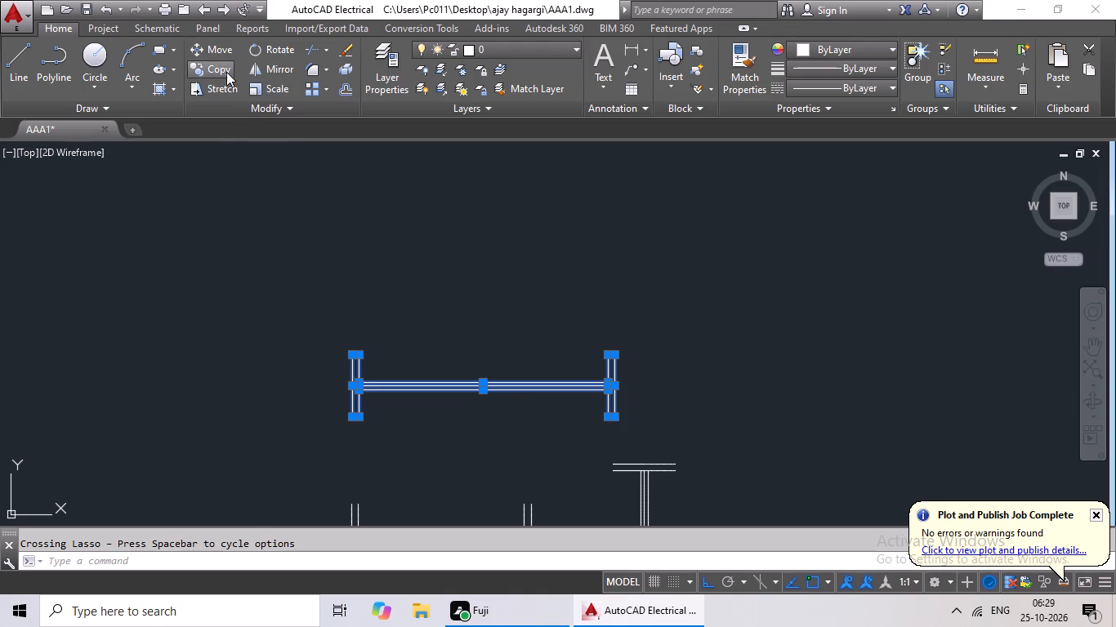
pyautogui.scroll(3, 484, 386)
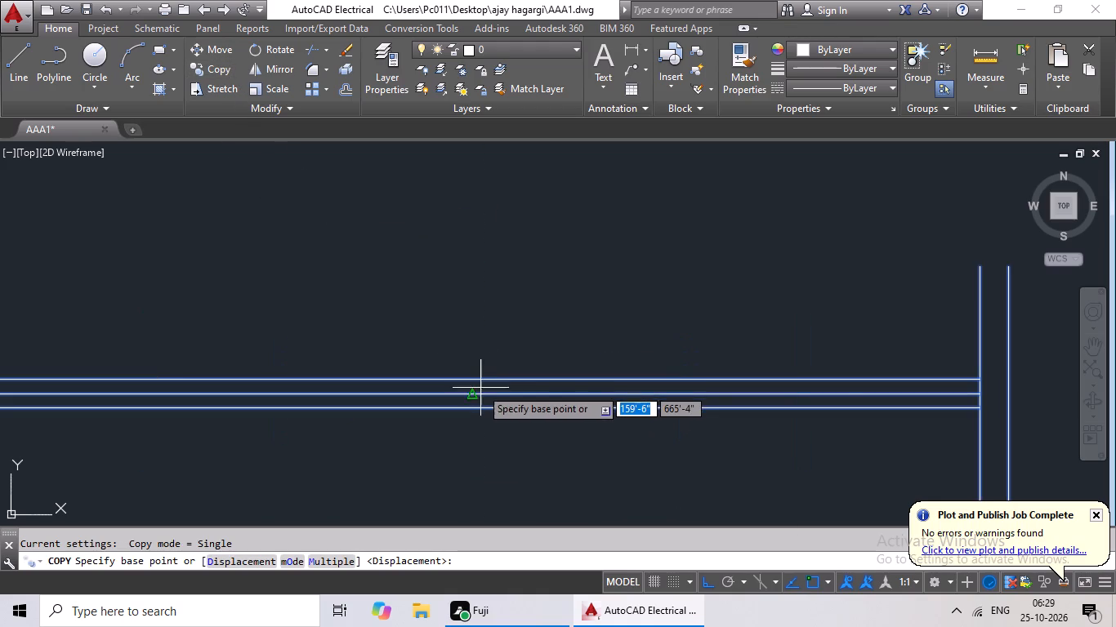
pyautogui.click(475, 391)
pyautogui.scroll(-7, 341, 420)
pyautogui.moveTo(326, 427); pyautogui.dragTo(609, 427, button='middle')
pyautogui.moveTo(300, 386); pyautogui.dragTo(668, 415, button='middle')
pyautogui.moveTo(372, 407); pyautogui.dragTo(574, 447, button='middle')
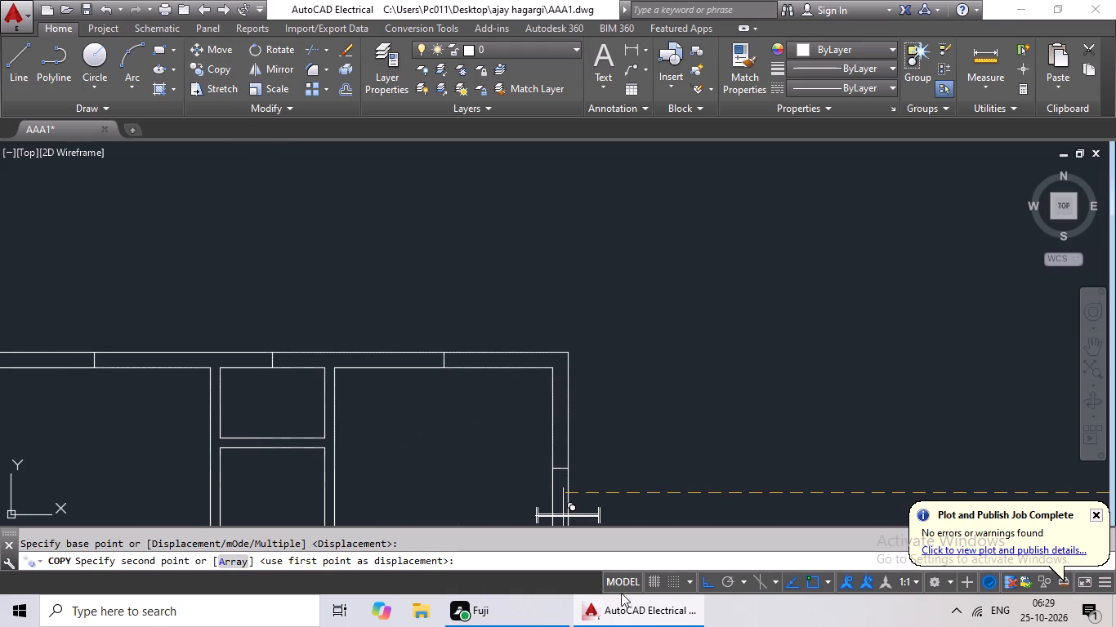
pyautogui.click(700, 574)
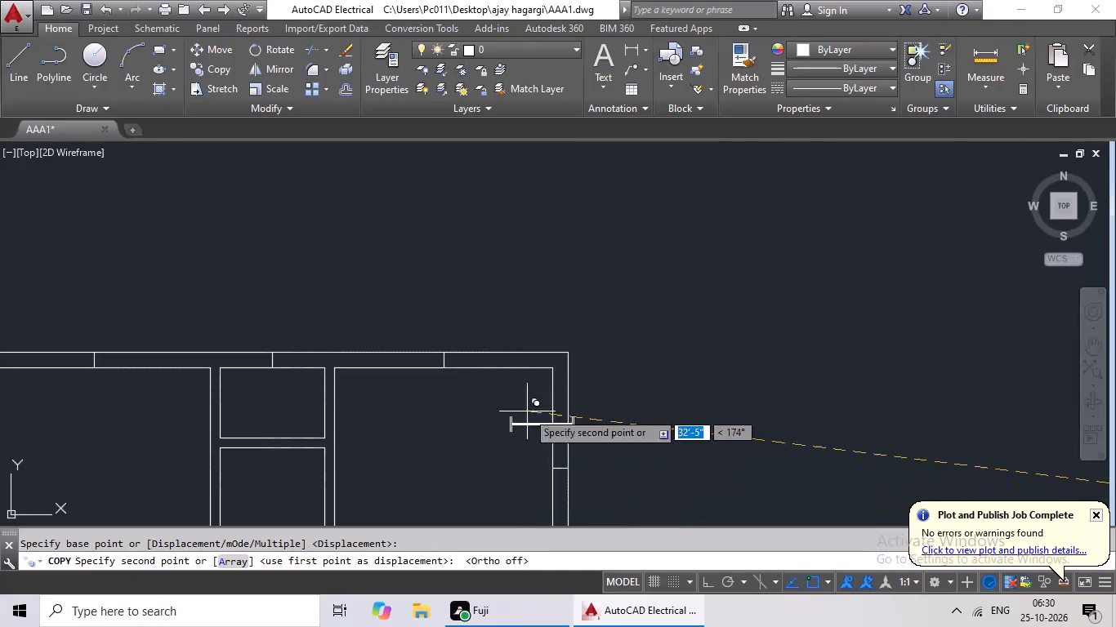
pyautogui.scroll(4, 440, 355)
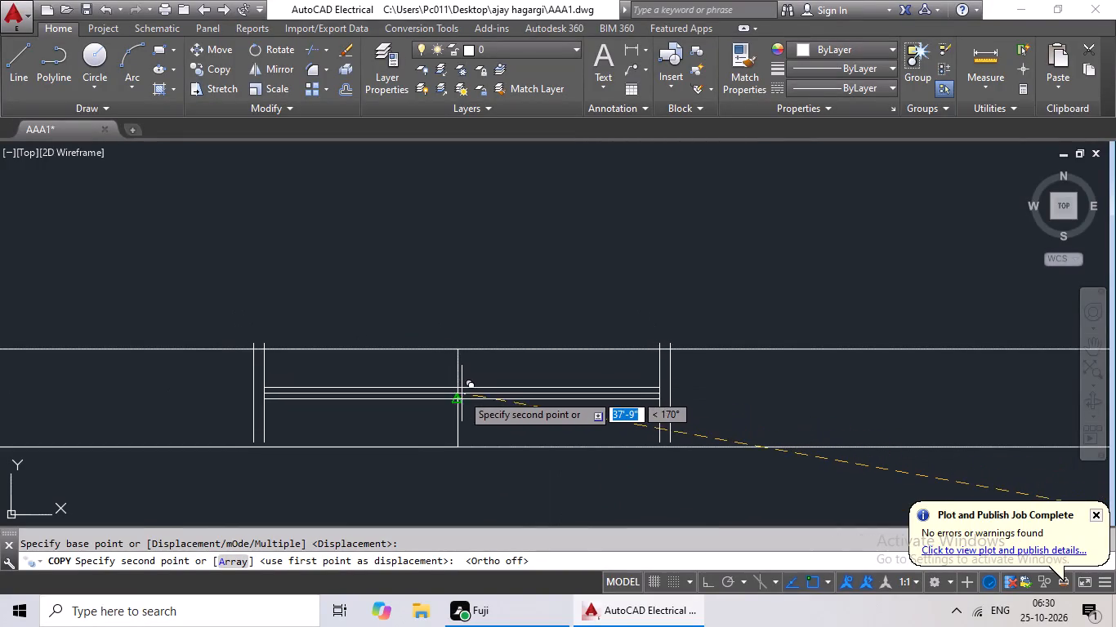
pyautogui.click(455, 396)
# Copy the vertical 3' window symbol for the 9" wall by its midpoint onto the right outer wall's centre mark at the second room down.
pyautogui.scroll(-4, 475, 390)
pyautogui.moveTo(498, 437); pyautogui.dragTo(391, 334, button='middle')
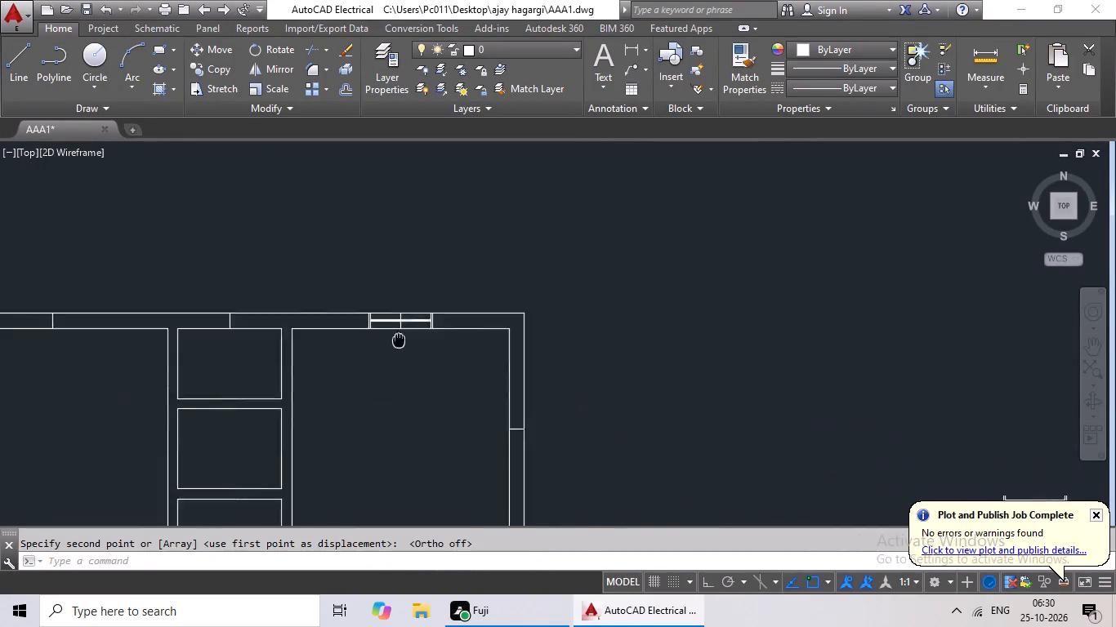
pyautogui.moveTo(391, 334); pyautogui.dragTo(381, 326, button='middle')
pyautogui.scroll(-2, 546, 398)
pyautogui.moveTo(545, 403); pyautogui.dragTo(228, 405, button='middle')
pyautogui.scroll(4, 467, 435)
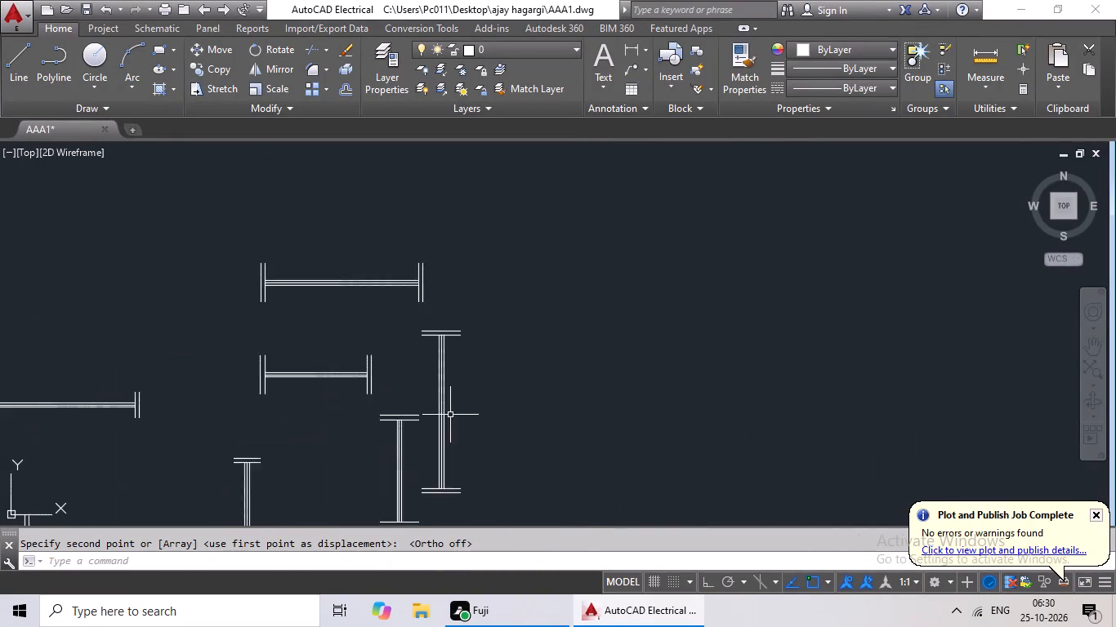
pyautogui.scroll(1, 450, 415)
pyautogui.scroll(-2, 497, 282)
pyautogui.moveTo(498, 269); pyautogui.dragTo(462, 282)
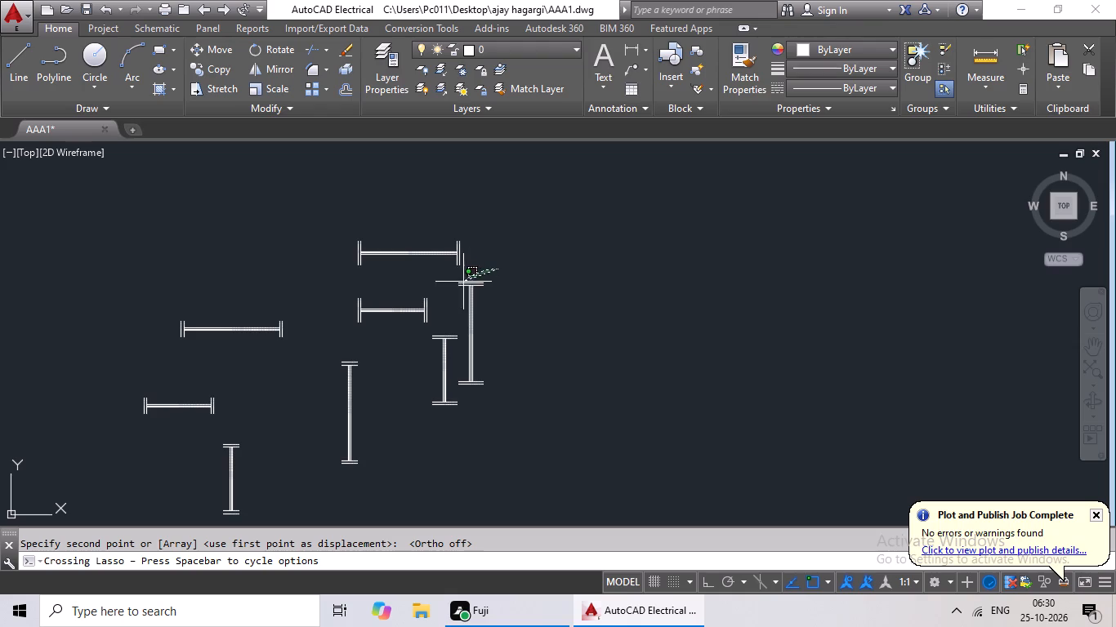
pyautogui.moveTo(462, 282); pyautogui.dragTo(480, 402)
pyautogui.click(220, 70)
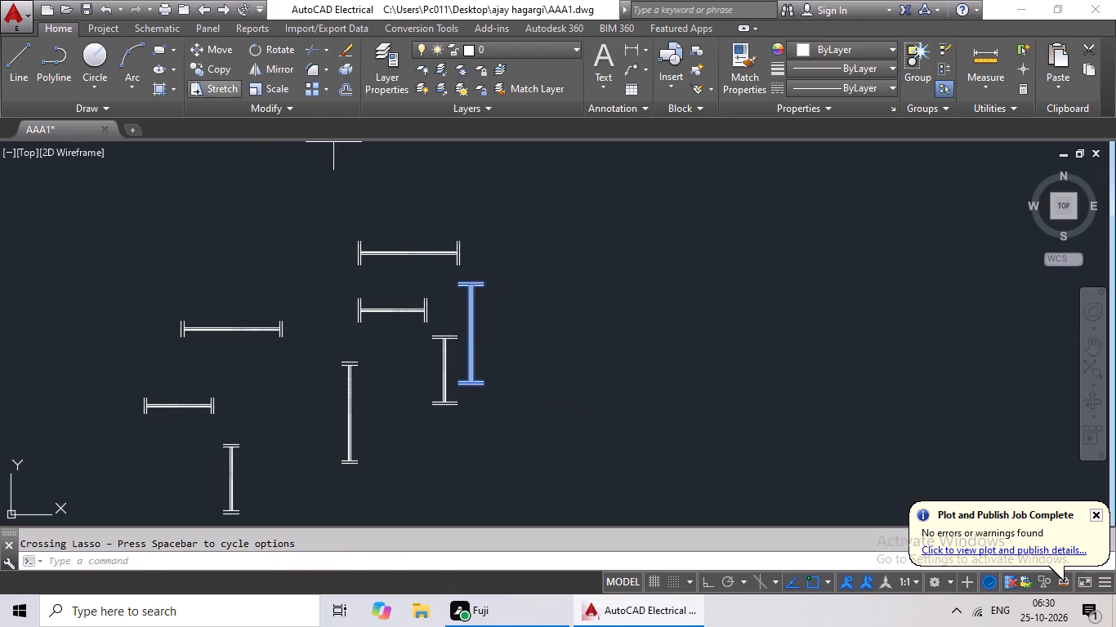
pyautogui.scroll(3, 472, 344)
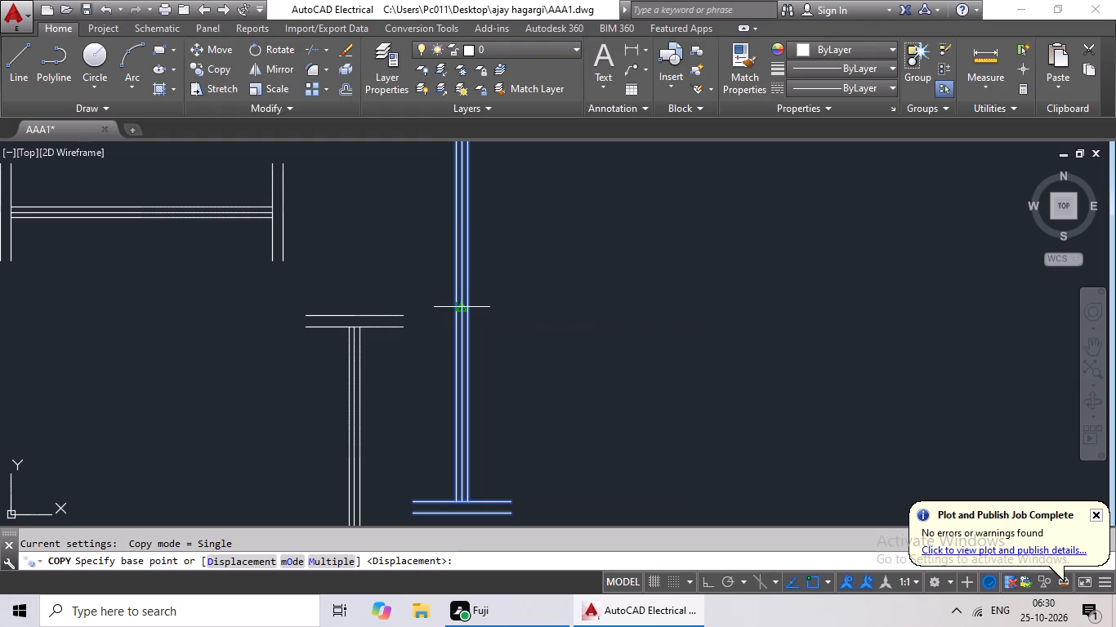
pyautogui.click(462, 303)
pyautogui.scroll(-2, 307, 345)
pyautogui.moveTo(261, 362); pyautogui.dragTo(432, 349, button='middle')
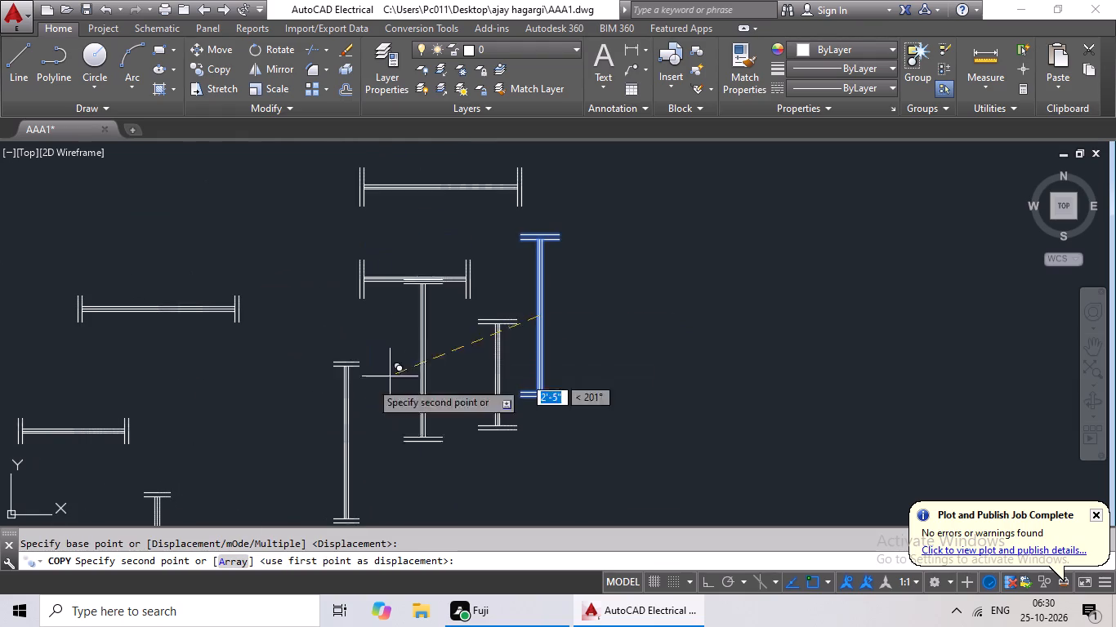
pyautogui.moveTo(163, 400); pyautogui.dragTo(464, 385, button='middle')
pyautogui.moveTo(256, 394); pyautogui.dragTo(450, 350, button='middle')
pyautogui.scroll(-2, 421, 367)
pyautogui.moveTo(362, 393); pyautogui.dragTo(500, 286, button='middle')
pyautogui.moveTo(308, 362); pyautogui.dragTo(468, 360, button='middle')
pyautogui.moveTo(327, 313); pyautogui.dragTo(327, 365, button='middle')
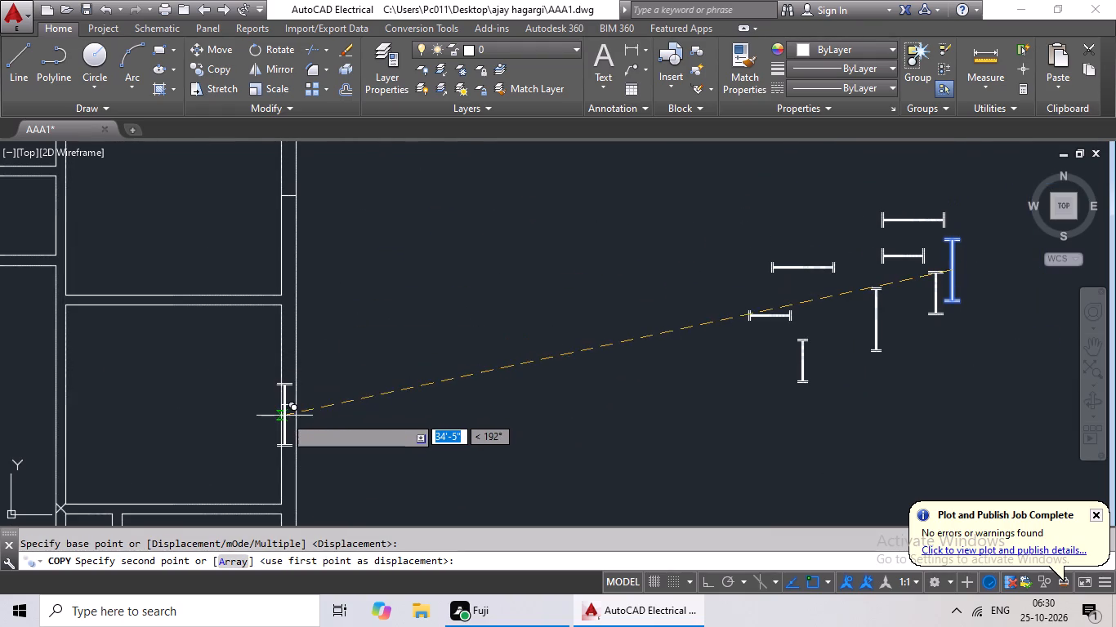
pyautogui.scroll(4, 284, 416)
pyautogui.click(307, 354)
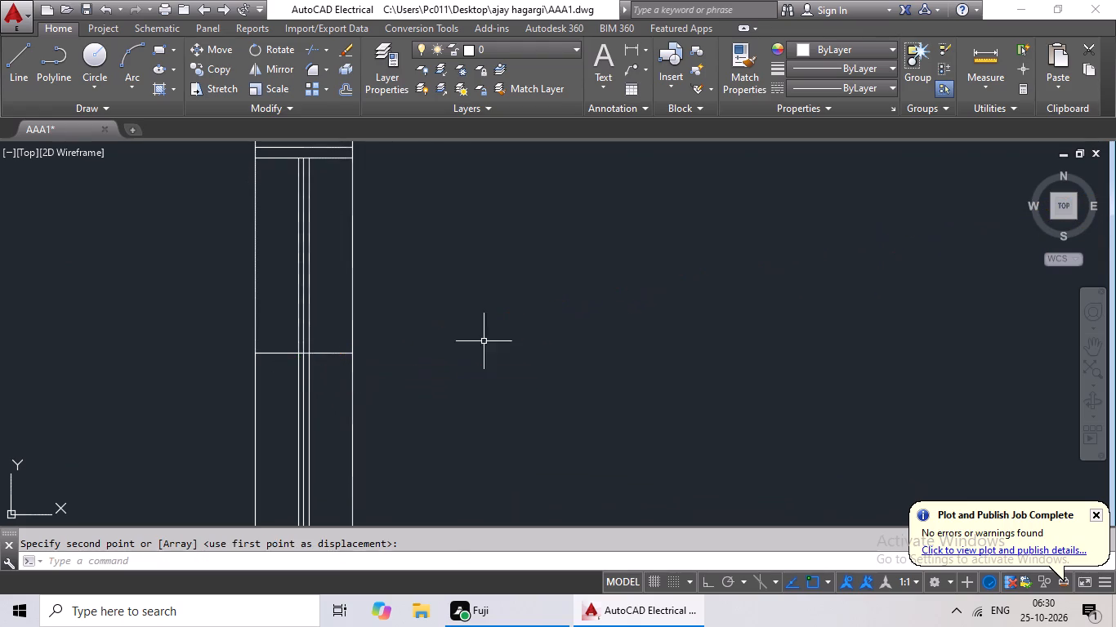
# Copy the horizontal 3' window symbol for the 9" wall by its midpoint onto the centre mark in the top wall of the upper-left room.
pyautogui.scroll(-6, 485, 340)
pyautogui.moveTo(528, 352); pyautogui.dragTo(435, 397, button='middle')
pyautogui.moveTo(497, 372); pyautogui.dragTo(417, 393, button='middle')
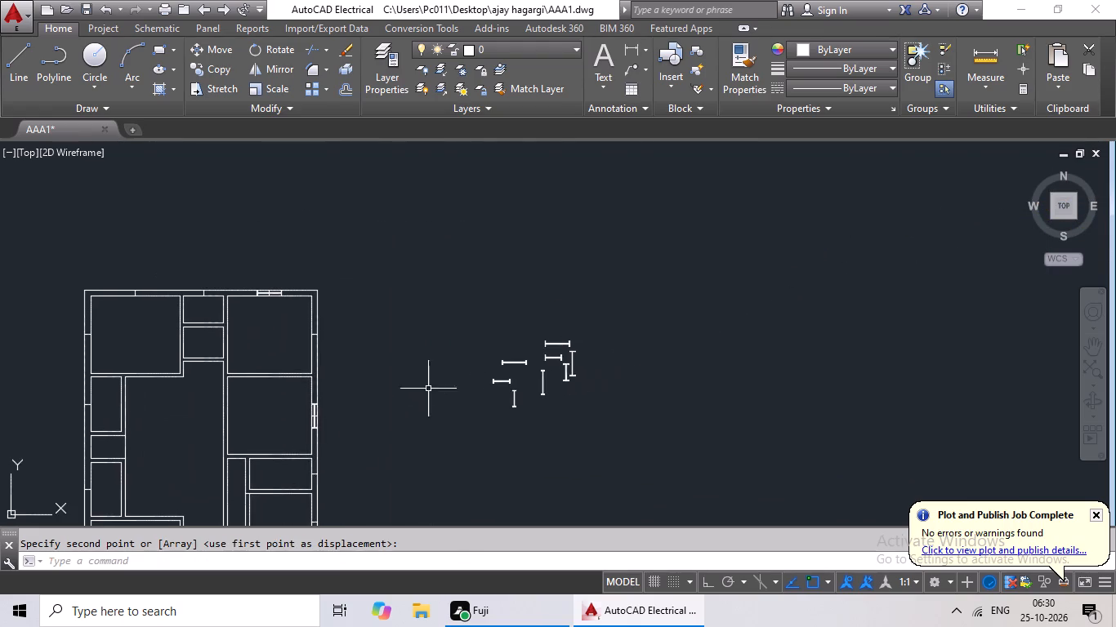
pyautogui.moveTo(485, 380); pyautogui.dragTo(362, 411, button='middle')
pyautogui.scroll(4, 443, 383)
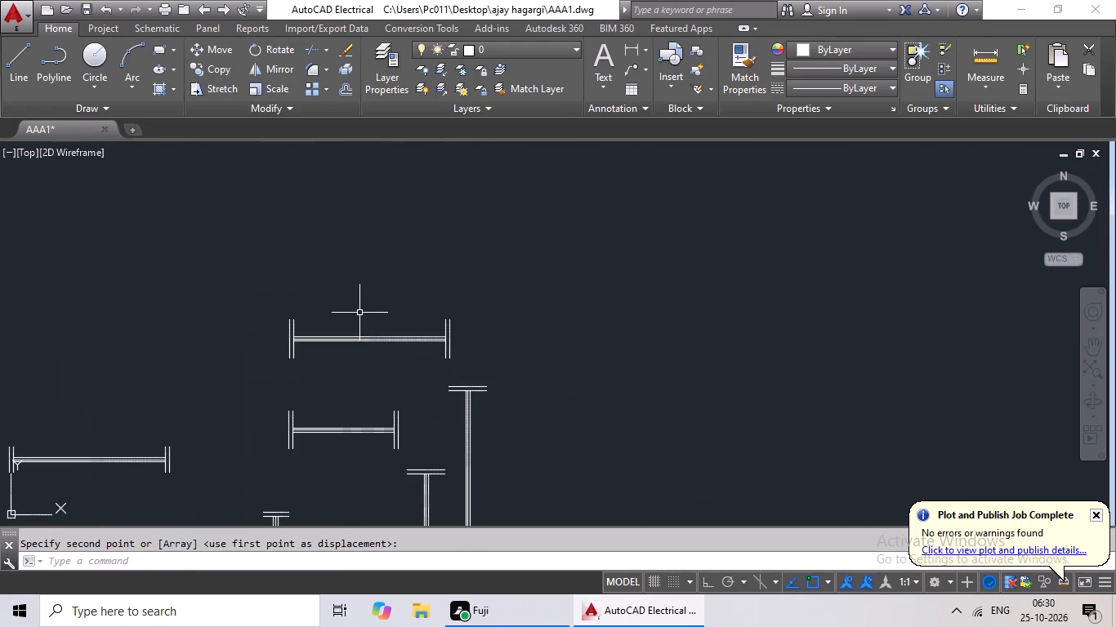
pyautogui.moveTo(332, 297); pyautogui.dragTo(498, 319)
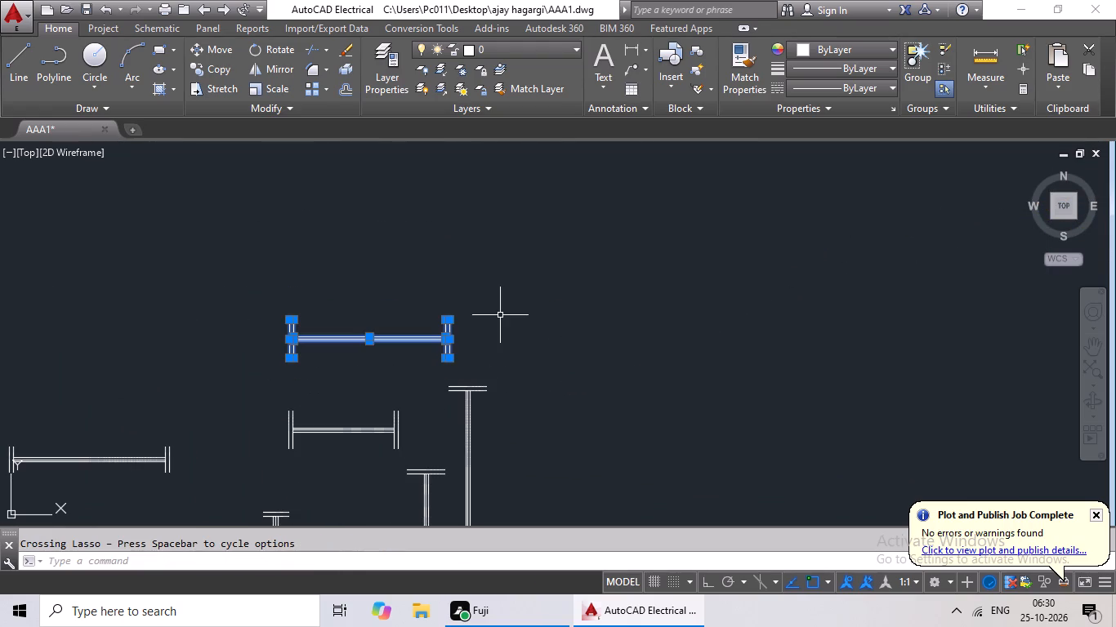
pyautogui.click(224, 62)
pyautogui.scroll(3, 368, 340)
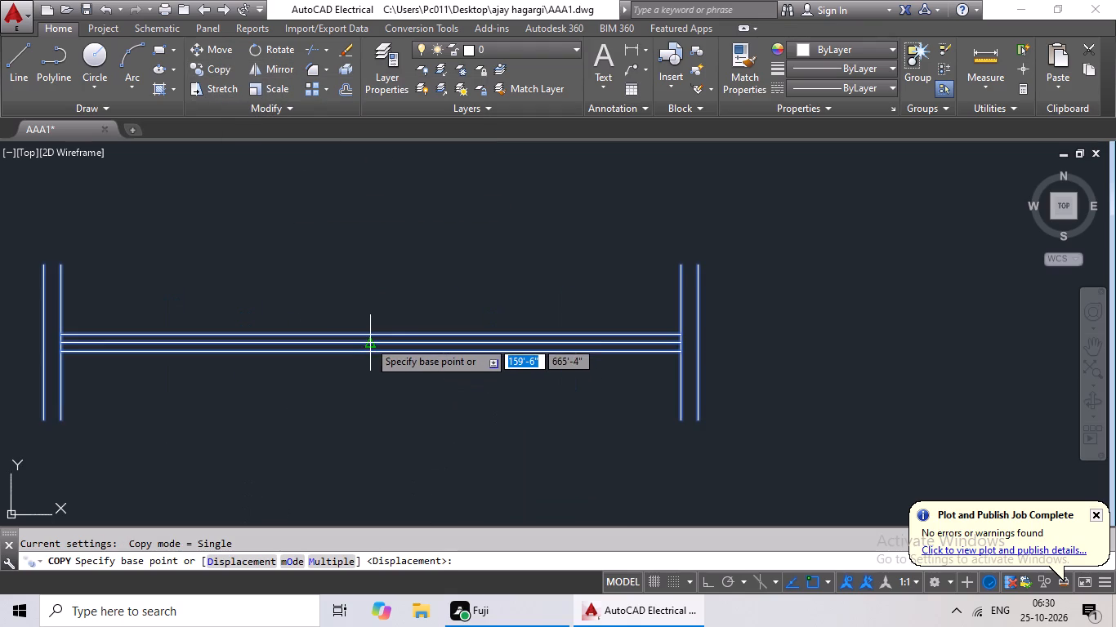
pyautogui.click(369, 341)
pyautogui.scroll(-4, 242, 361)
pyautogui.moveTo(252, 429); pyautogui.dragTo(473, 340, button='middle')
pyautogui.scroll(-2, 181, 360)
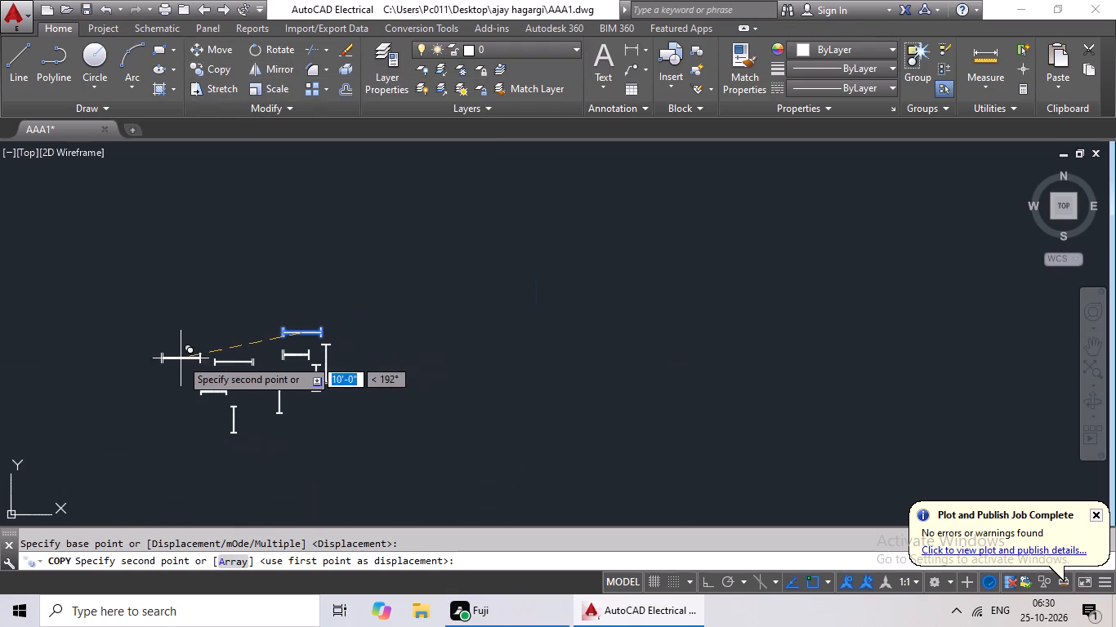
pyautogui.moveTo(130, 357); pyautogui.dragTo(532, 285, button='middle')
pyautogui.moveTo(198, 357); pyautogui.dragTo(431, 343, button='middle')
pyautogui.moveTo(277, 270); pyautogui.dragTo(279, 434, button='middle')
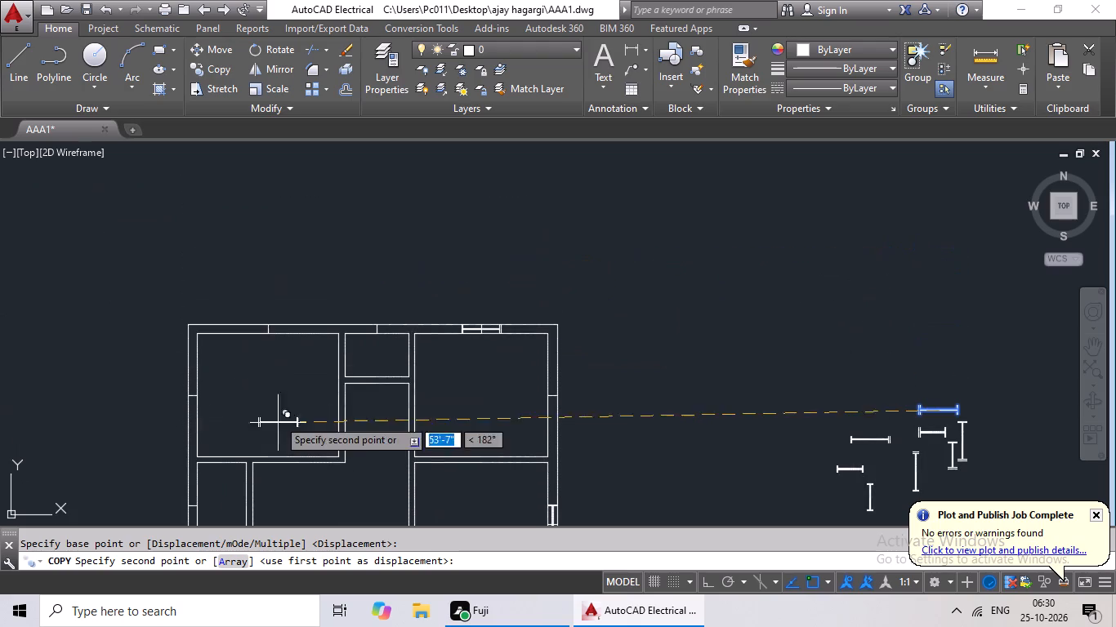
pyautogui.scroll(5, 264, 322)
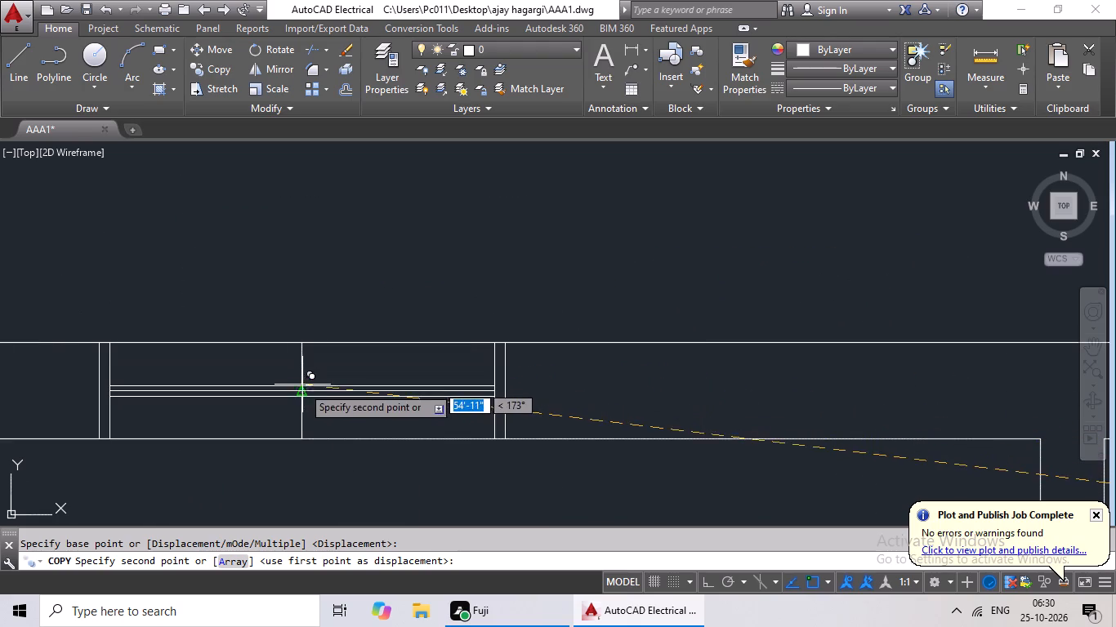
pyautogui.click(304, 389)
# Copy the vertical 3' window symbol for the 9" wall by its midpoint onto the left outer wall's centre mark at the upper-left room.
pyautogui.scroll(-4, 403, 372)
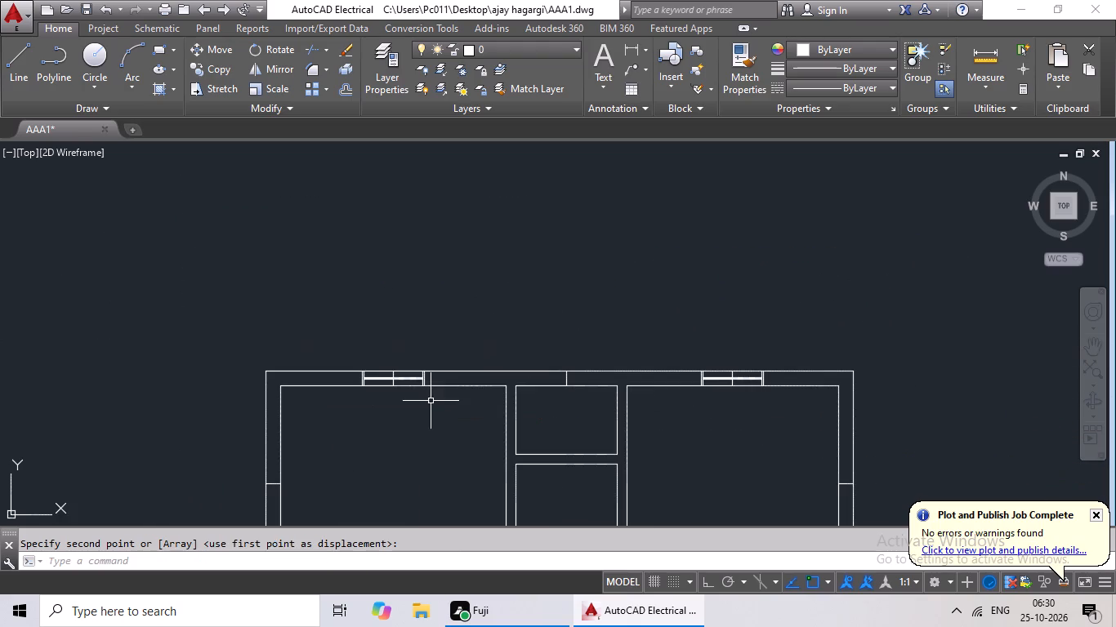
pyautogui.moveTo(450, 403); pyautogui.dragTo(369, 355, button='middle')
pyautogui.moveTo(457, 401); pyautogui.dragTo(98, 300, button='middle')
pyautogui.moveTo(460, 372); pyautogui.dragTo(49, 367, button='middle')
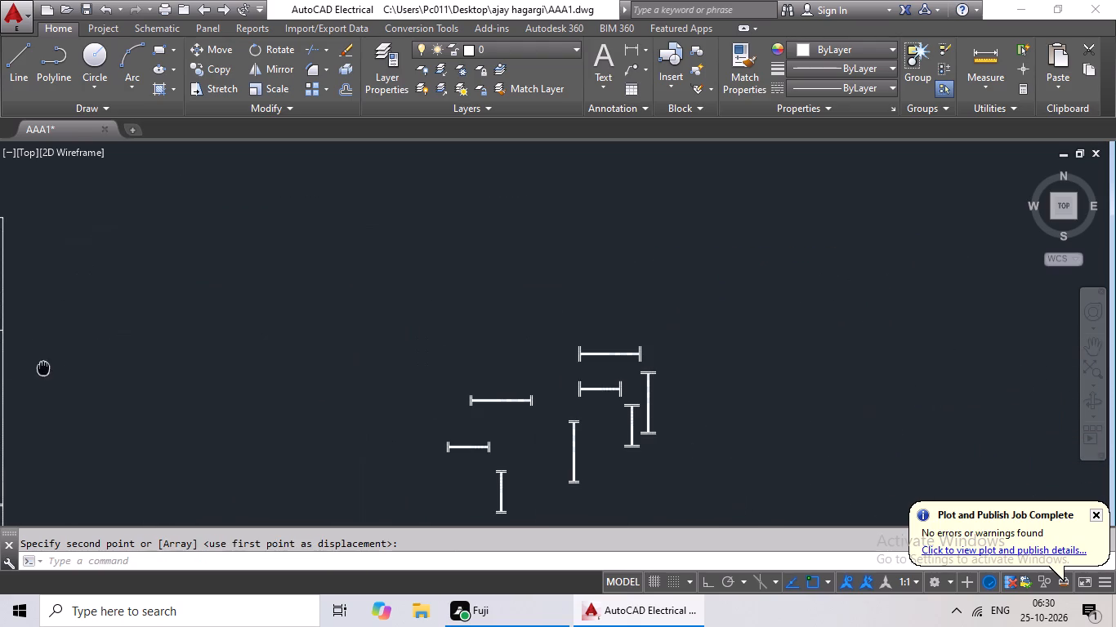
pyautogui.moveTo(623, 449); pyautogui.dragTo(450, 469, button='middle')
pyautogui.scroll(3, 480, 389)
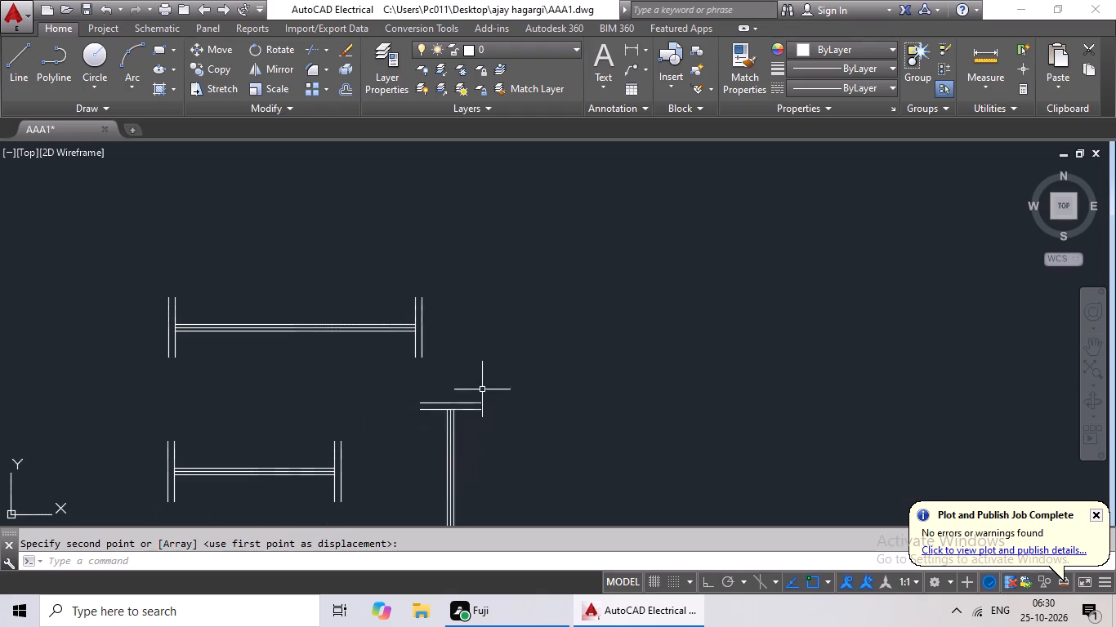
pyautogui.scroll(-1, 502, 399)
pyautogui.moveTo(502, 398); pyautogui.dragTo(502, 389, button='middle')
pyautogui.moveTo(525, 374); pyautogui.dragTo(530, 294, button='middle')
pyautogui.middleClick(530, 294)
pyautogui.moveTo(523, 287); pyautogui.dragTo(473, 485)
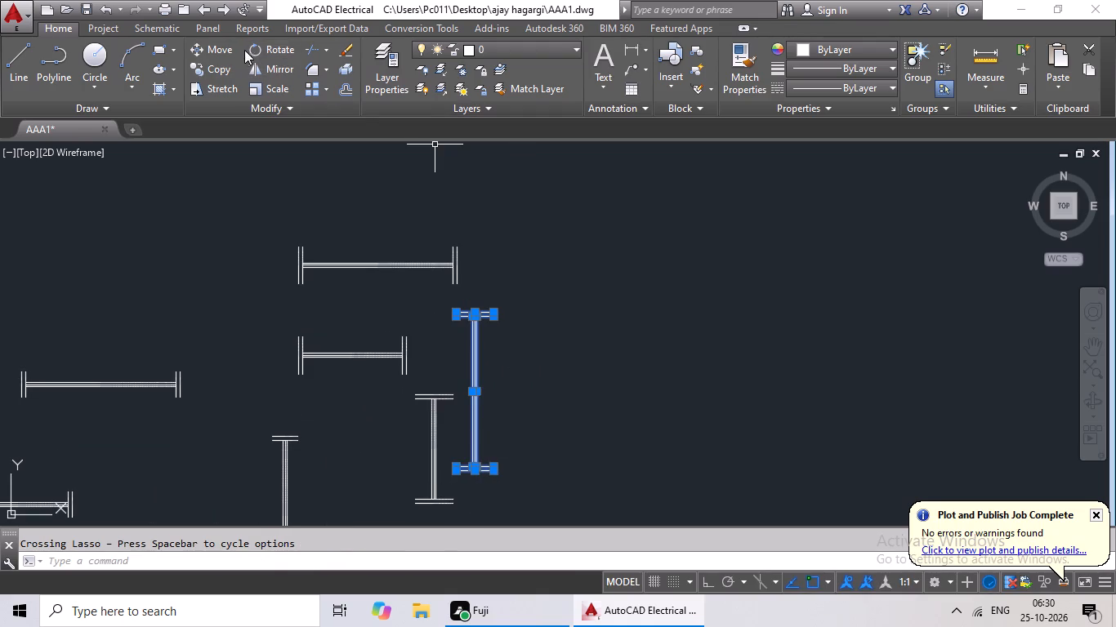
pyautogui.click(217, 72)
pyautogui.scroll(3, 478, 389)
pyautogui.click(458, 402)
pyautogui.scroll(-4, 375, 409)
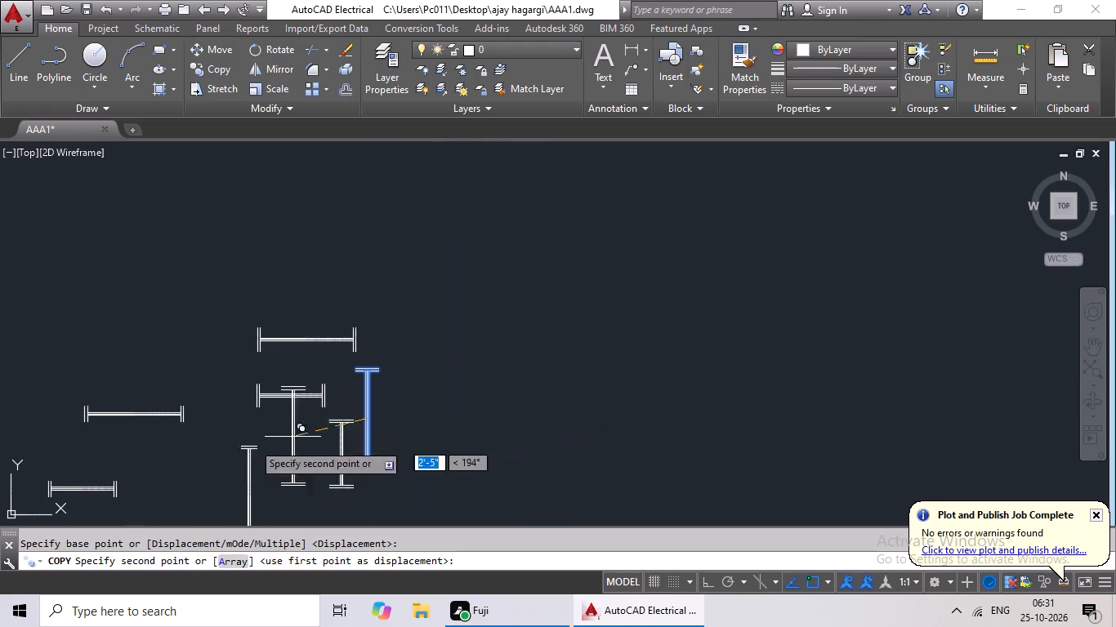
pyautogui.moveTo(205, 421); pyautogui.dragTo(443, 354, button='middle')
pyautogui.moveTo(83, 418); pyautogui.dragTo(488, 389, button='middle')
pyautogui.moveTo(218, 420); pyautogui.dragTo(528, 419, button='middle')
pyautogui.moveTo(205, 428); pyautogui.dragTo(205, 429, button='middle')
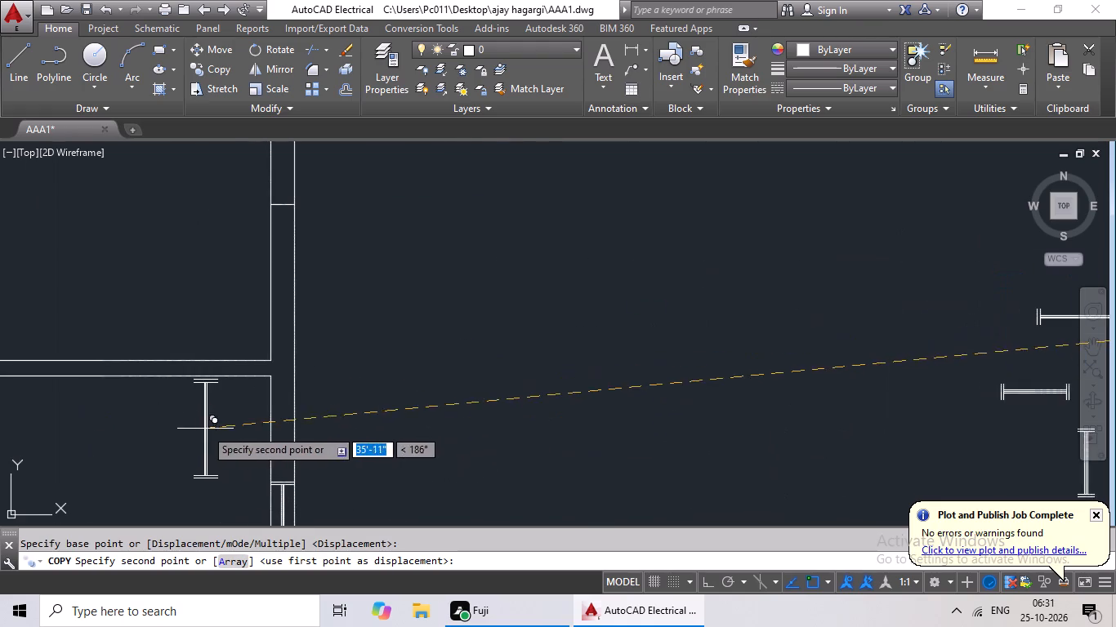
pyautogui.moveTo(205, 429); pyautogui.dragTo(551, 416, button='middle')
pyautogui.scroll(-2, 407, 405)
pyautogui.moveTo(300, 347); pyautogui.dragTo(320, 443, button='middle')
pyautogui.moveTo(197, 425); pyautogui.dragTo(311, 342, button='middle')
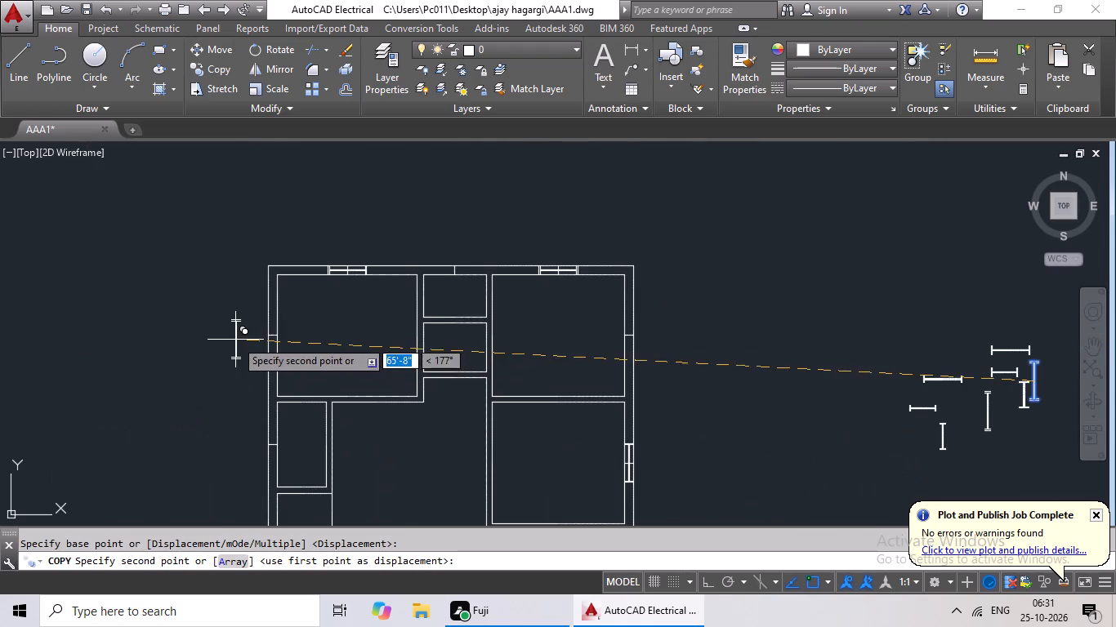
pyautogui.scroll(3, 280, 328)
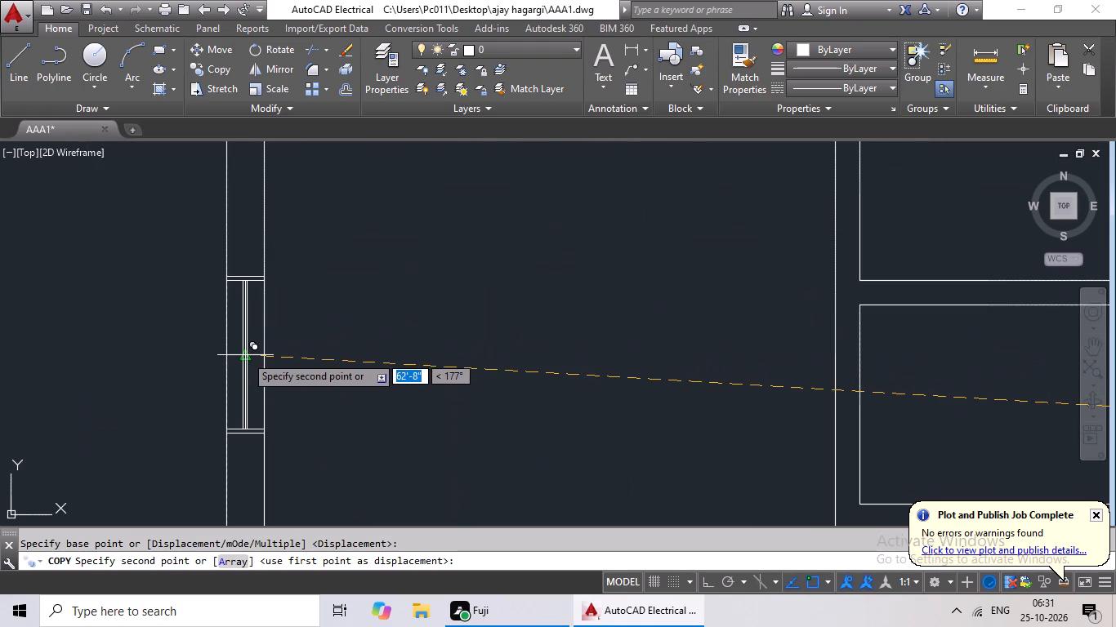
pyautogui.click(244, 357)
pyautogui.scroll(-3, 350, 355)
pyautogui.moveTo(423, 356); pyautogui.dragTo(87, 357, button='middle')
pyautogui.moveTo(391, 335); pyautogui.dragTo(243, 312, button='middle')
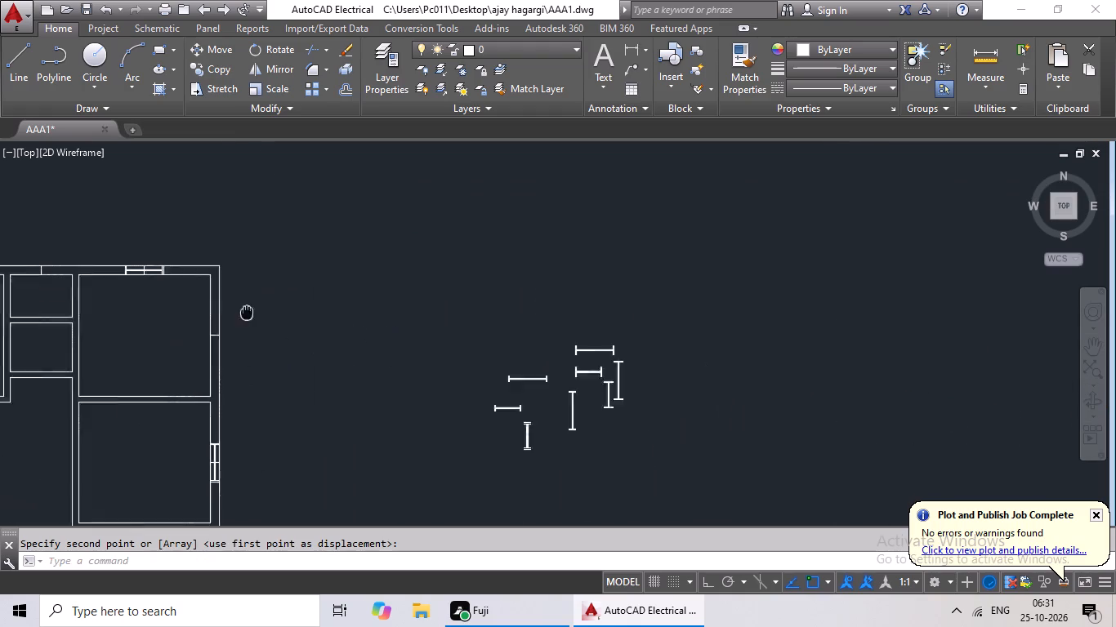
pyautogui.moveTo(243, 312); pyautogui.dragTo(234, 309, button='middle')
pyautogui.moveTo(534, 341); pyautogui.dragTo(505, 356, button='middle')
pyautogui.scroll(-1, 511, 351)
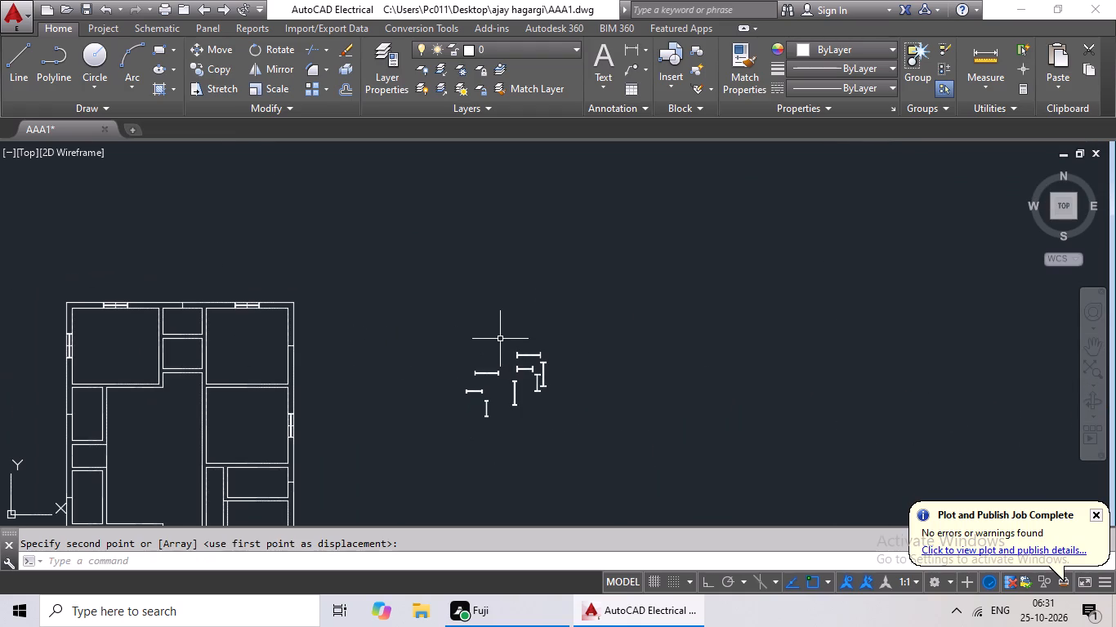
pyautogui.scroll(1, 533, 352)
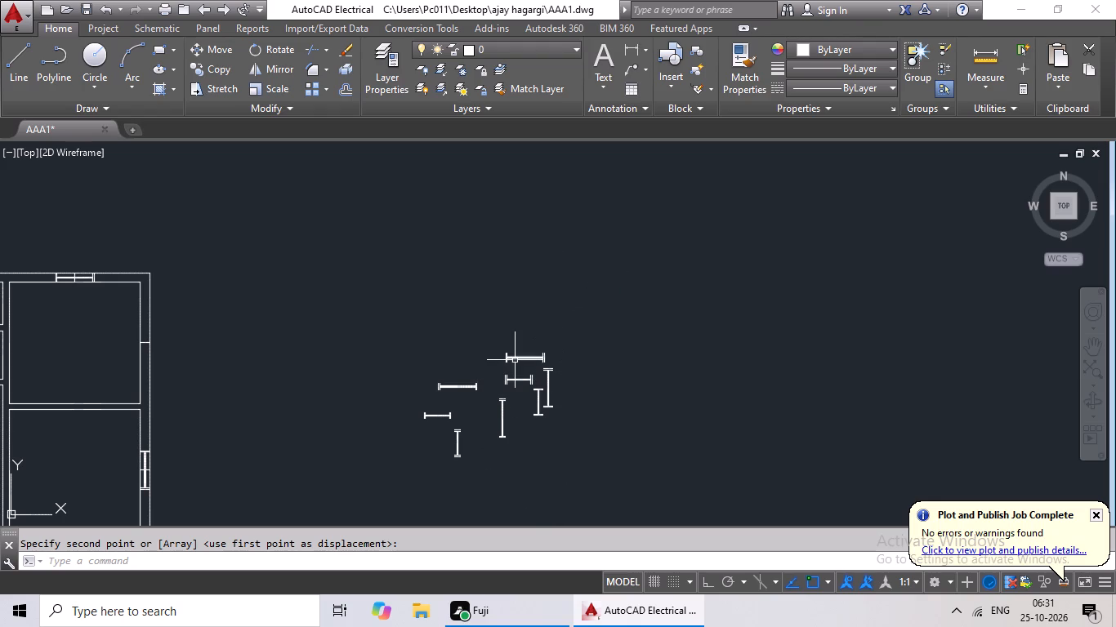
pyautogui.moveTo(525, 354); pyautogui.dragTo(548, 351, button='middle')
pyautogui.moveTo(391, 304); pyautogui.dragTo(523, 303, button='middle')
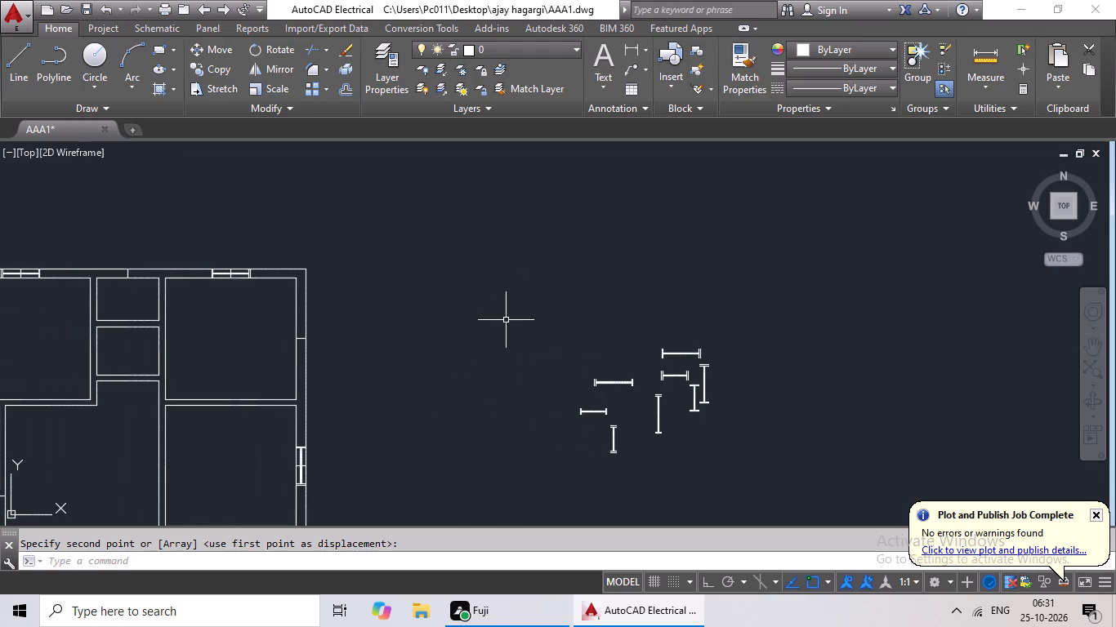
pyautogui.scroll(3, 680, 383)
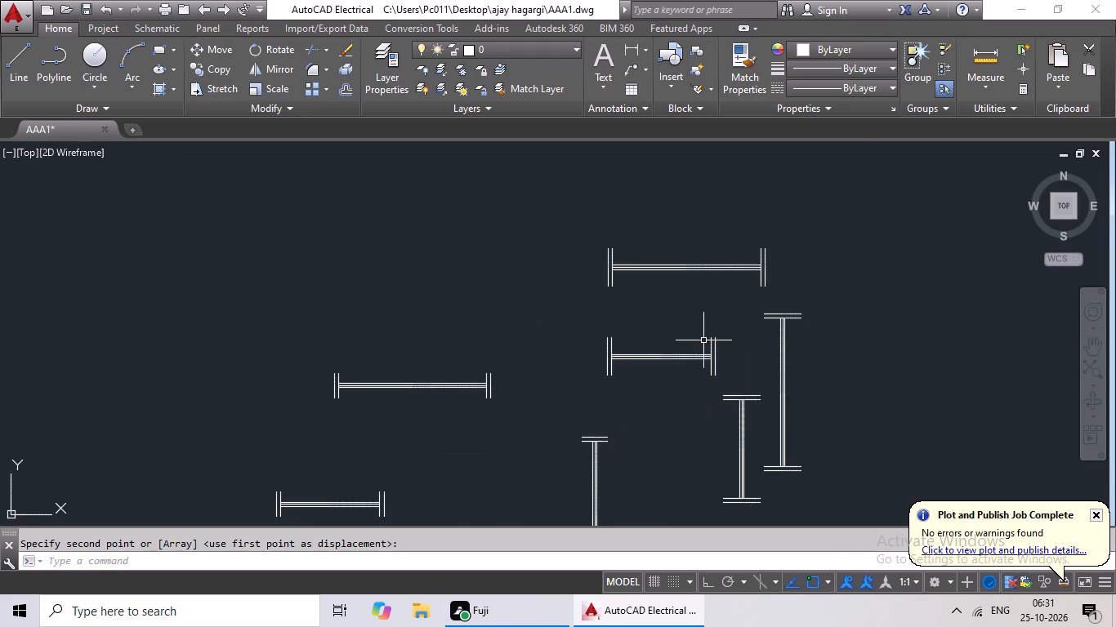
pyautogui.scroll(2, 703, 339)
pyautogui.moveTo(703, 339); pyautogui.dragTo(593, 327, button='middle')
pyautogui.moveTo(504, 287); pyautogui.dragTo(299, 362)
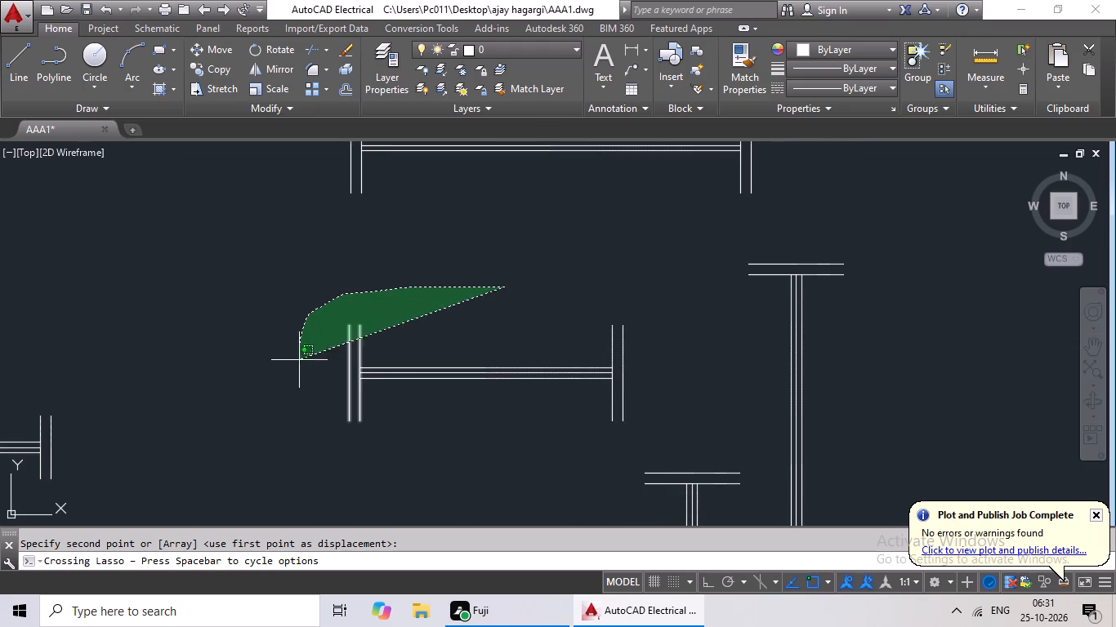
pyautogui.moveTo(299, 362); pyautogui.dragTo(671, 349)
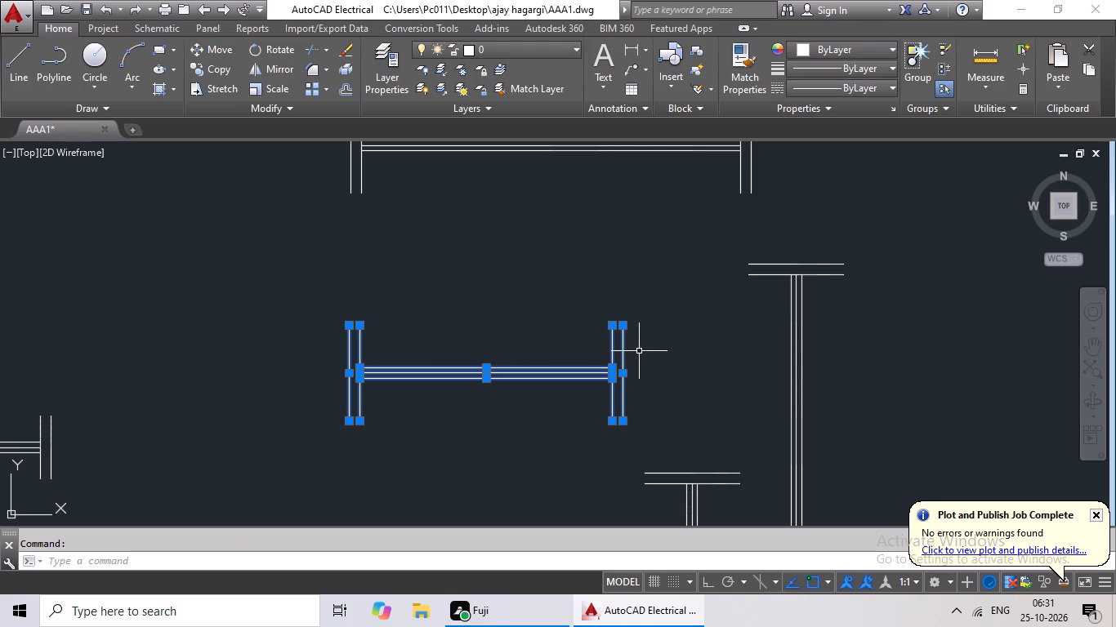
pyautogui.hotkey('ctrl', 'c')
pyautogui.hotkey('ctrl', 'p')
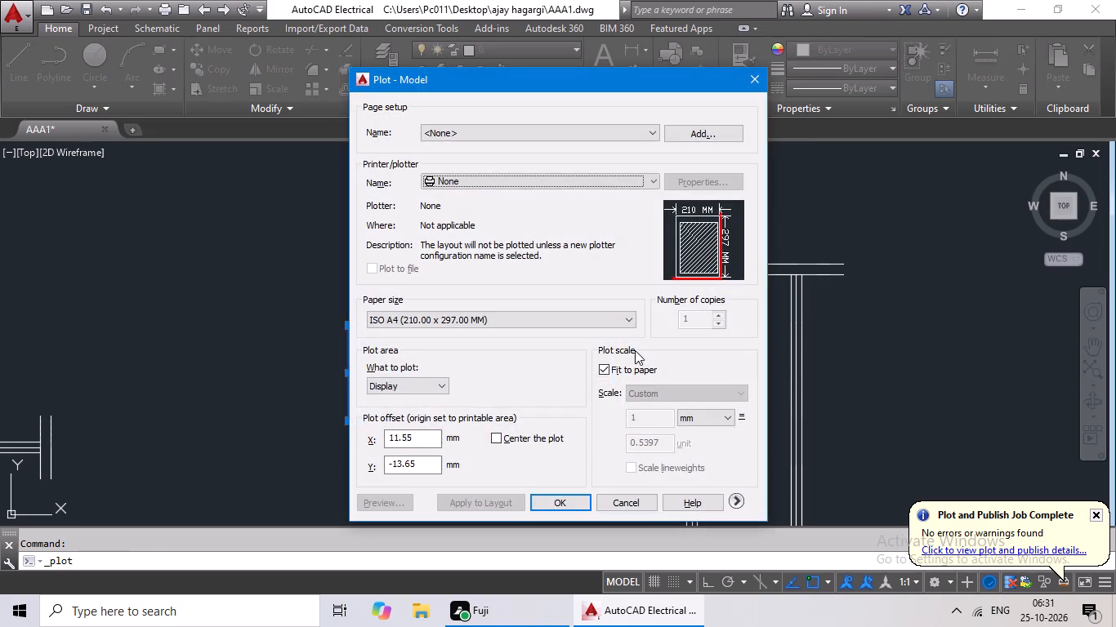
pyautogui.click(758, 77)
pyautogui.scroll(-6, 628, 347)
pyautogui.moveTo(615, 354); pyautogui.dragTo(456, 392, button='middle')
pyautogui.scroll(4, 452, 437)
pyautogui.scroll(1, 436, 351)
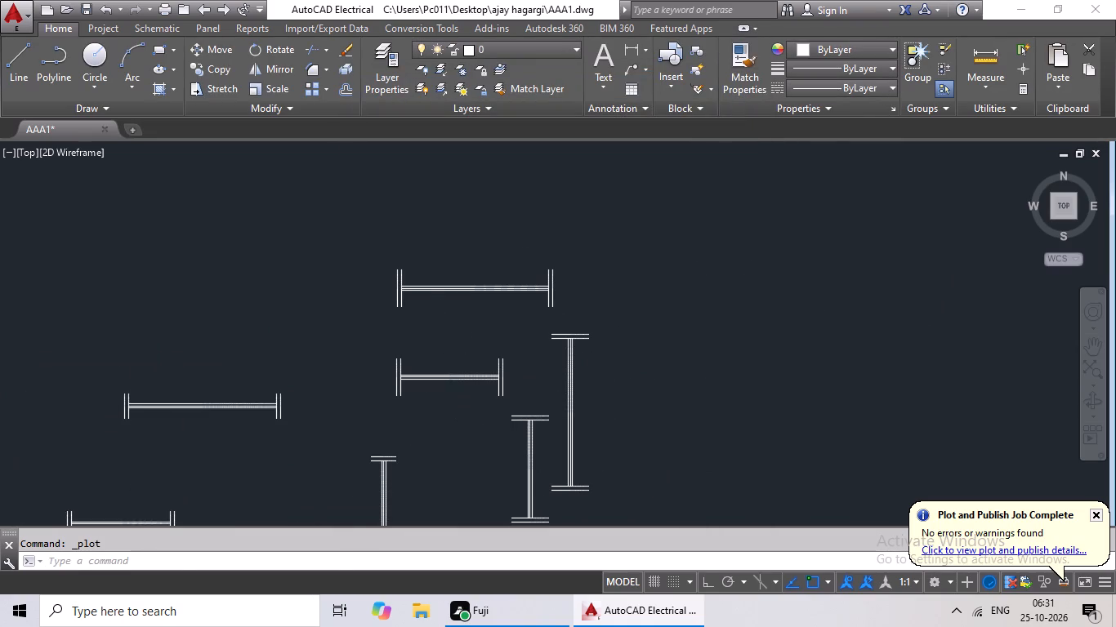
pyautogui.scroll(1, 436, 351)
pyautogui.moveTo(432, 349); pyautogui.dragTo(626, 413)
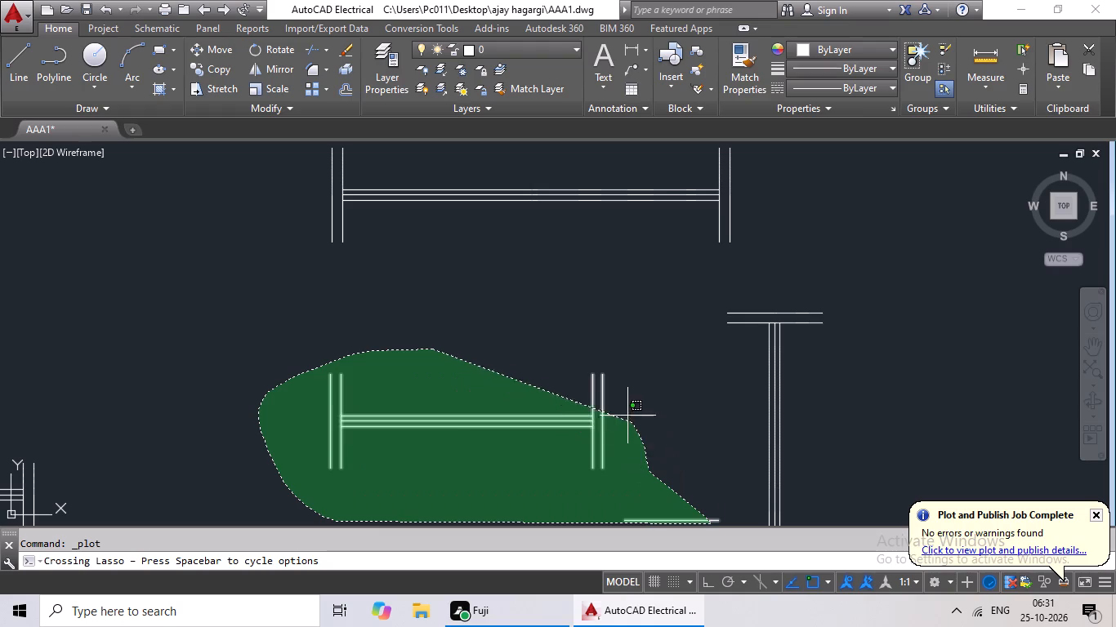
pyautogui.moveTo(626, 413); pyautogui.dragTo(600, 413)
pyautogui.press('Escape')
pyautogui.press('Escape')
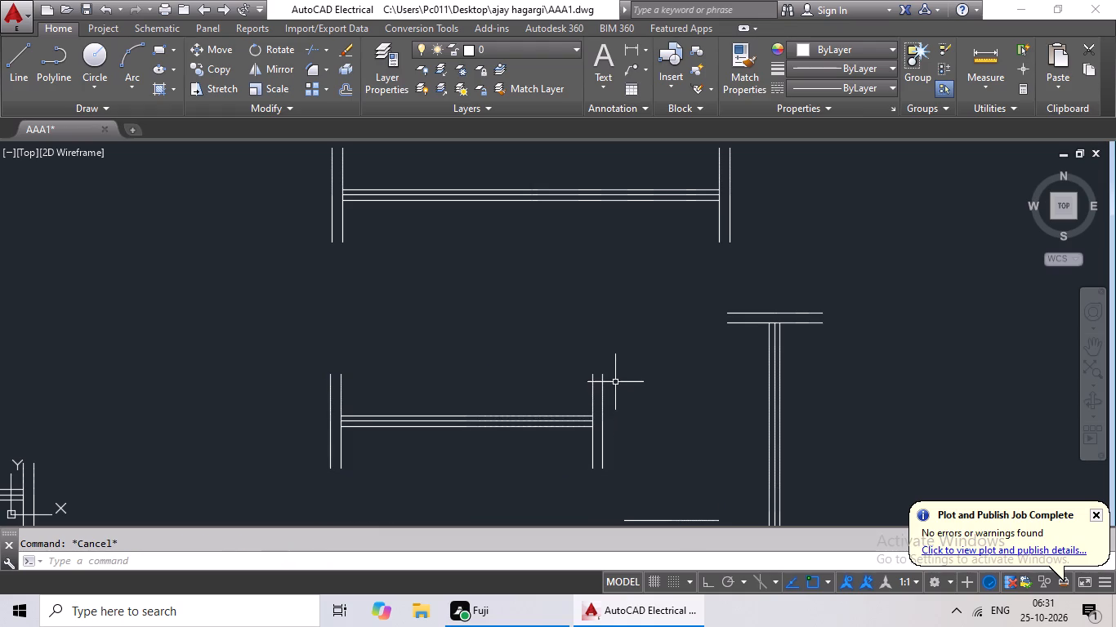
# Copy the horizontal 2' window symbol for the 9" wall by its midpoint onto the centre mark in the top wall of the small upper-middle room.
pyautogui.moveTo(432, 330); pyautogui.dragTo(312, 356)
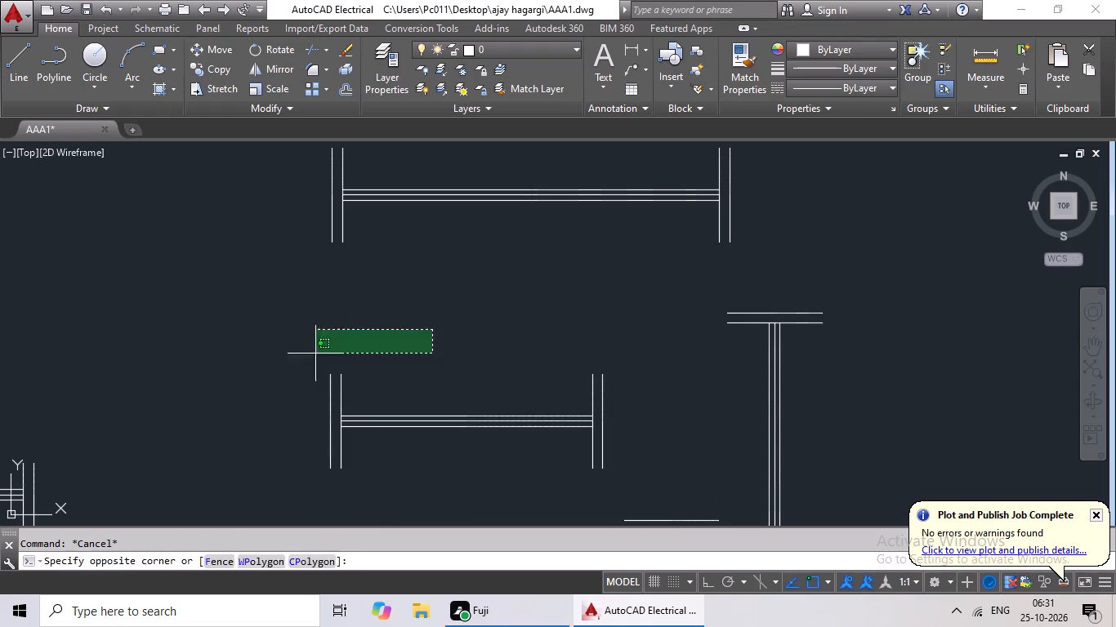
pyautogui.moveTo(312, 356); pyautogui.dragTo(649, 390)
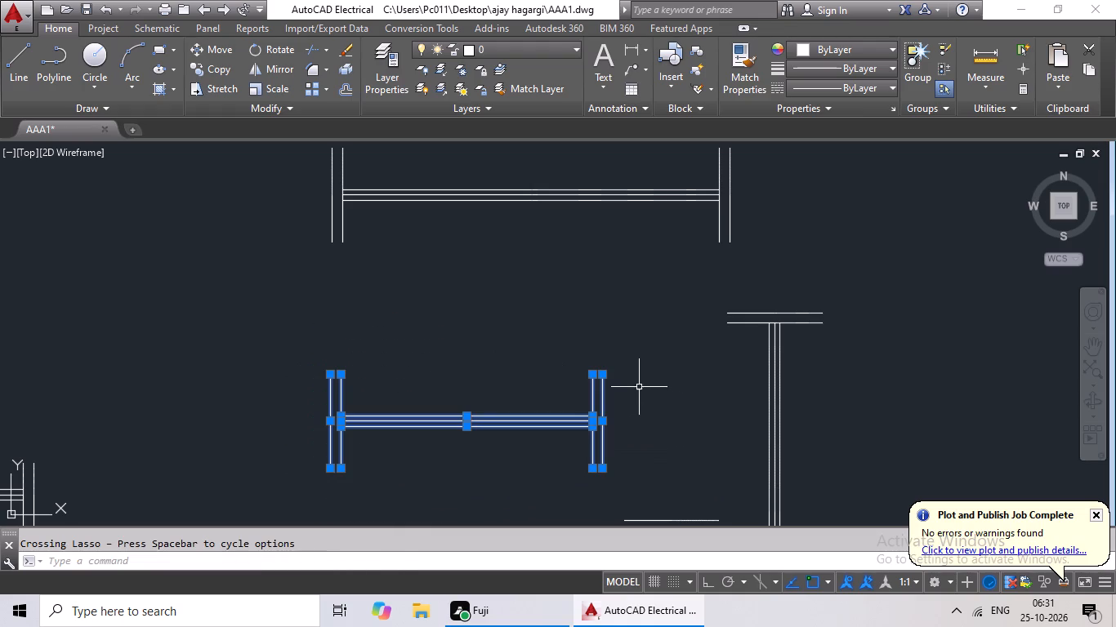
pyautogui.click(208, 66)
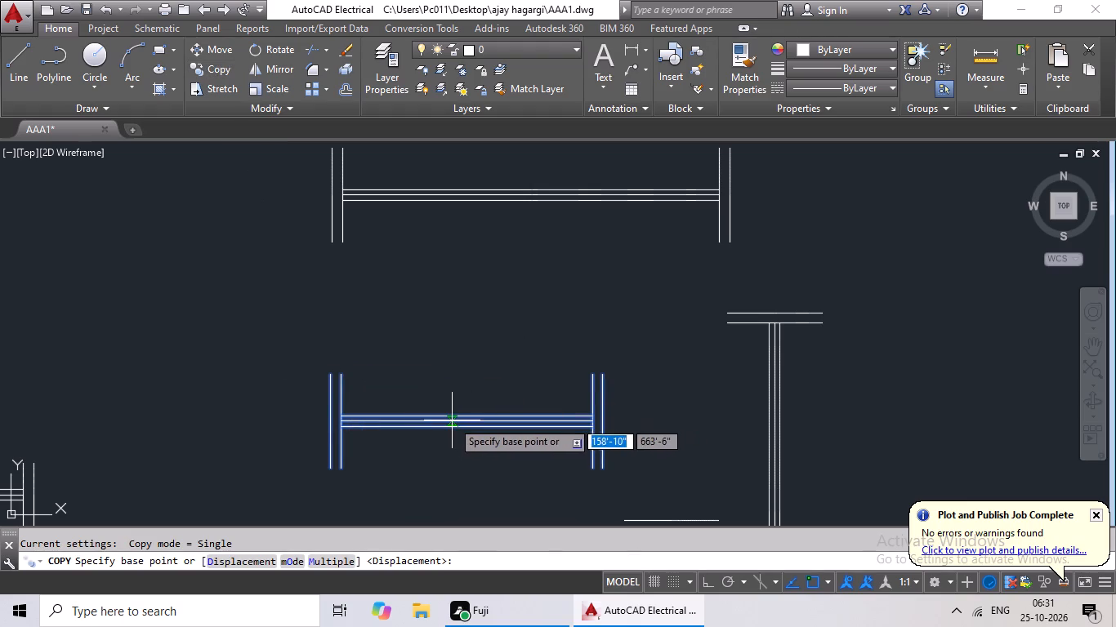
pyautogui.click(467, 422)
pyautogui.scroll(-6, 346, 431)
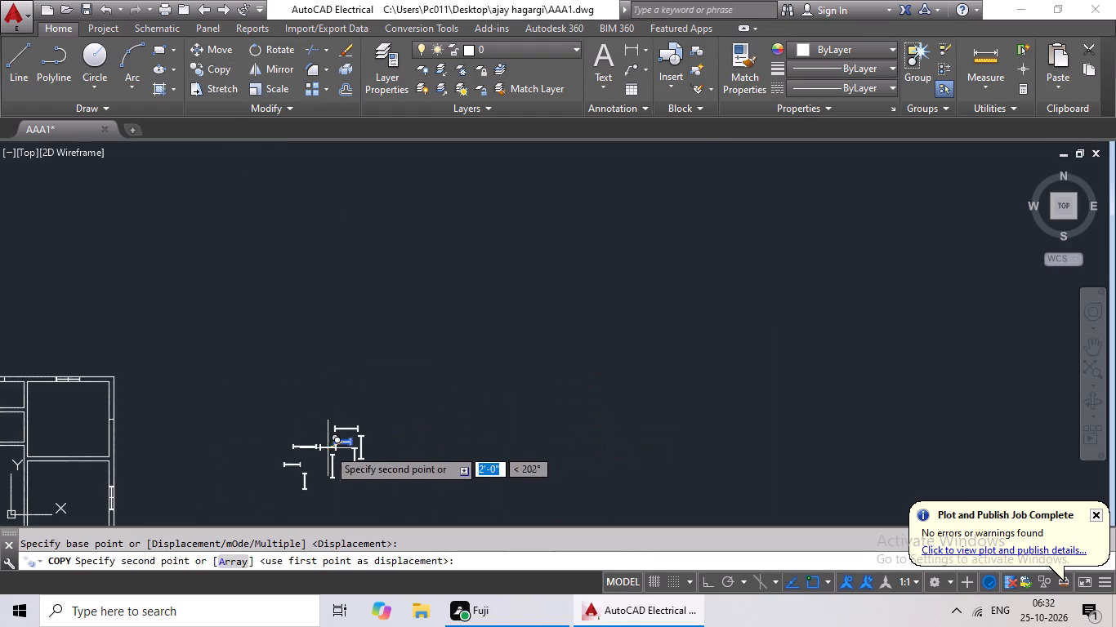
pyautogui.moveTo(261, 433); pyautogui.dragTo(552, 429, button='middle')
pyautogui.moveTo(353, 400); pyautogui.dragTo(519, 422, button='middle')
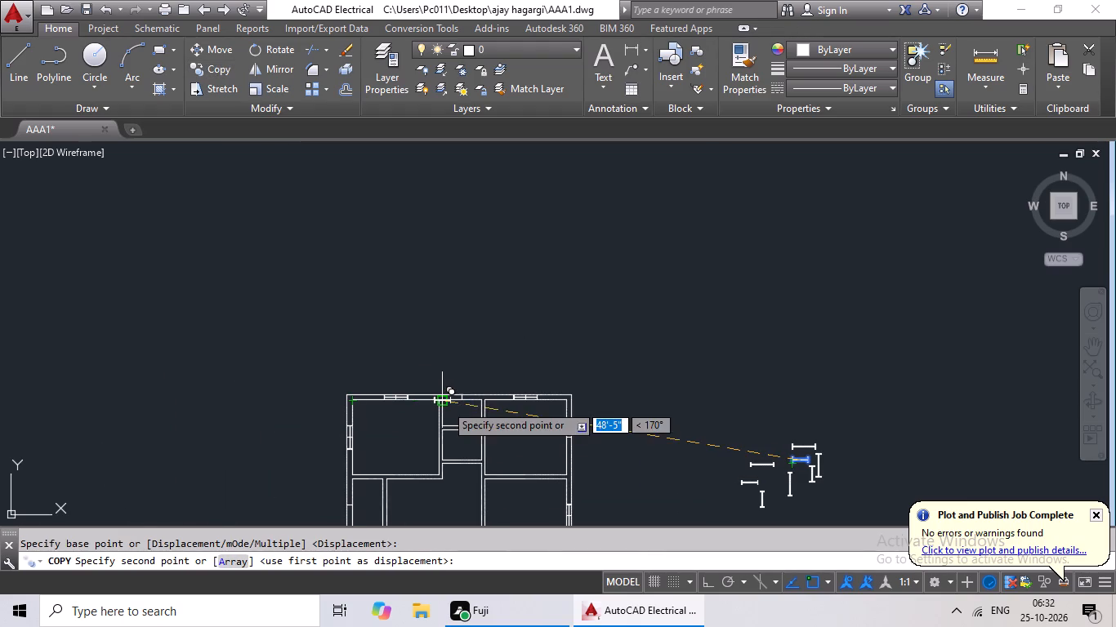
pyautogui.scroll(4, 492, 402)
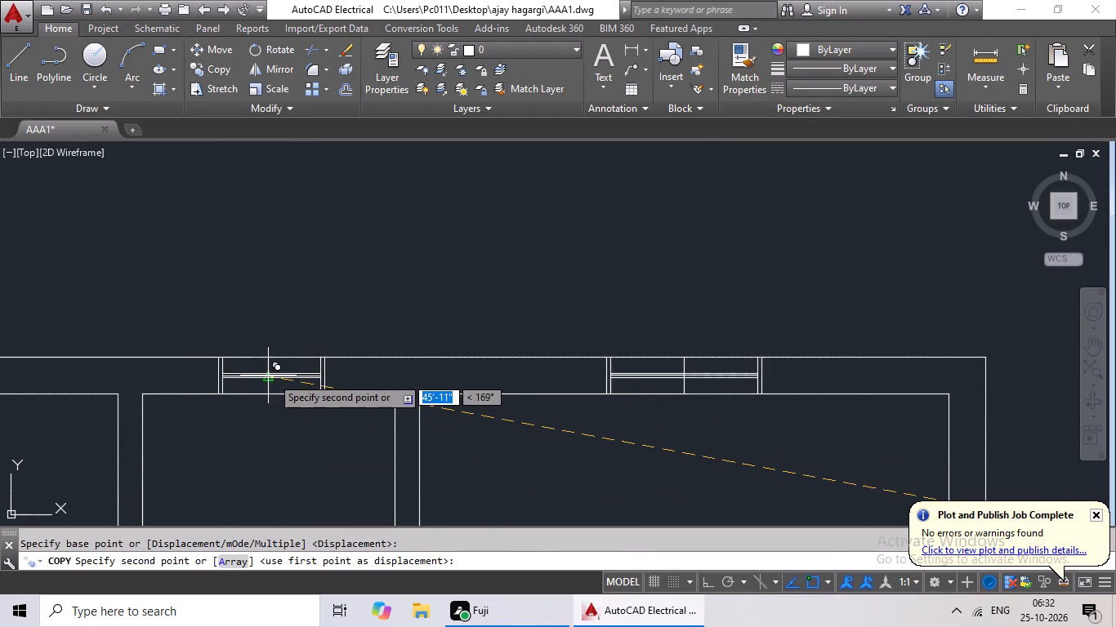
pyautogui.scroll(2, 277, 376)
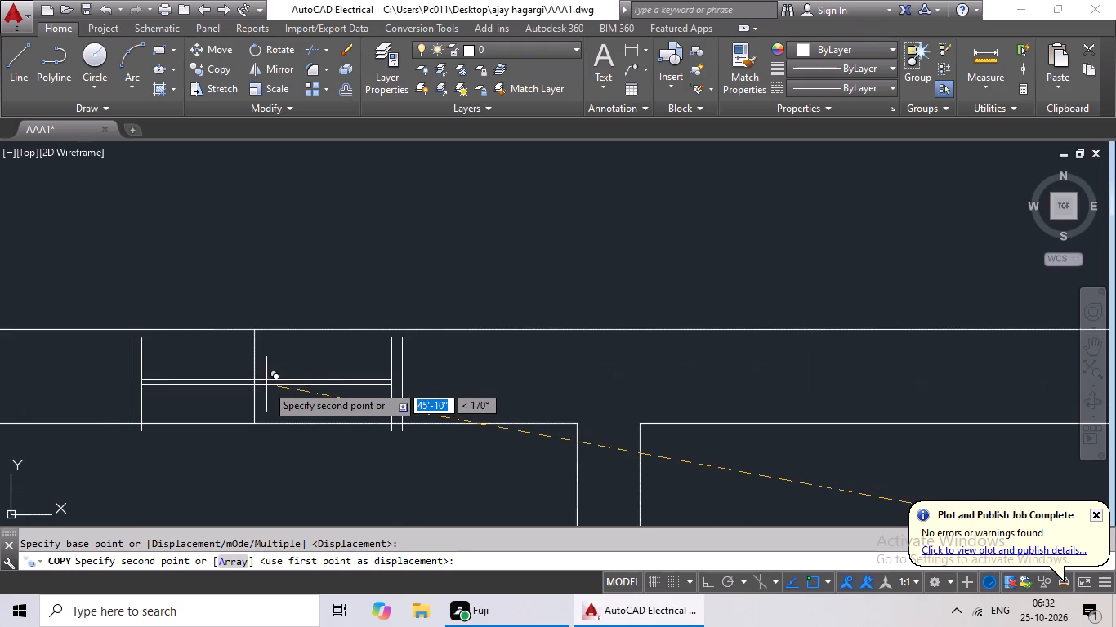
pyautogui.click(255, 378)
# Look over the centre marks in the upper floor plan and the window symbols laid out beside it.
pyautogui.scroll(-1, 335, 396)
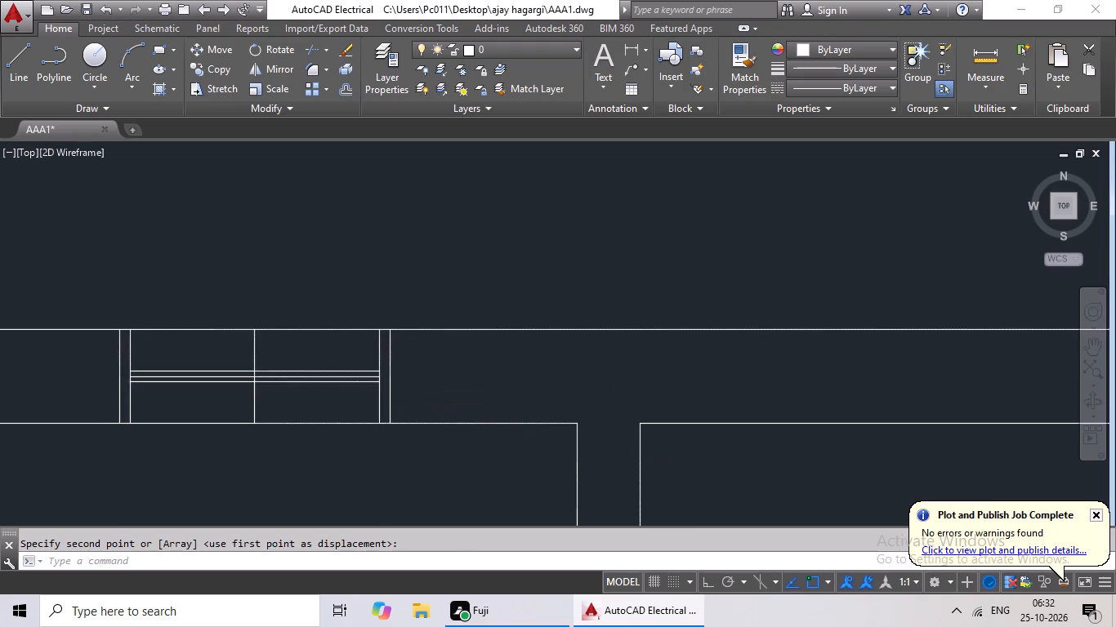
pyautogui.scroll(-1, 315, 492)
pyautogui.moveTo(328, 411); pyautogui.dragTo(328, 391, button='middle')
pyautogui.moveTo(330, 434); pyautogui.dragTo(330, 367, button='middle')
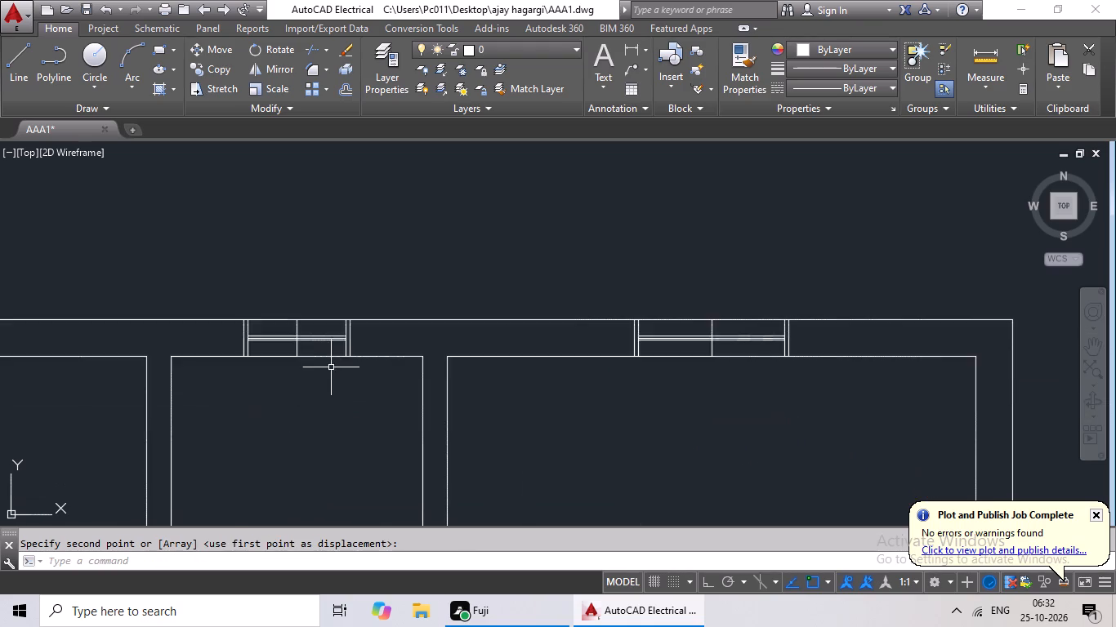
pyautogui.scroll(-1, 340, 380)
pyautogui.moveTo(343, 397); pyautogui.dragTo(150, 372, button='middle')
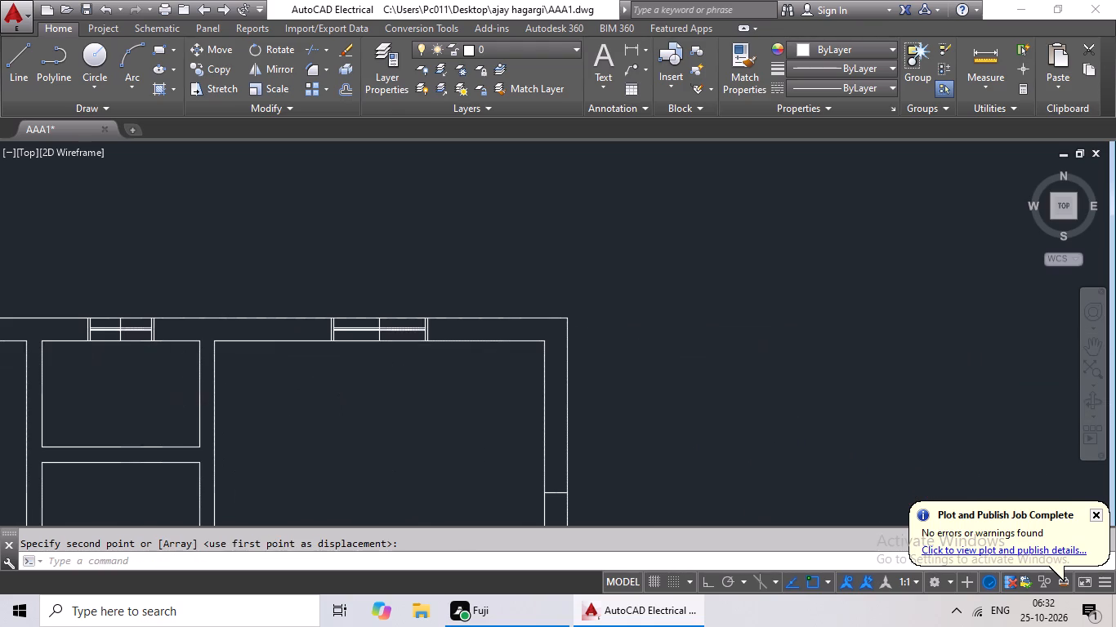
pyautogui.scroll(-1, 180, 405)
pyautogui.moveTo(180, 415); pyautogui.dragTo(226, 344, button='middle')
pyautogui.scroll(1, 235, 405)
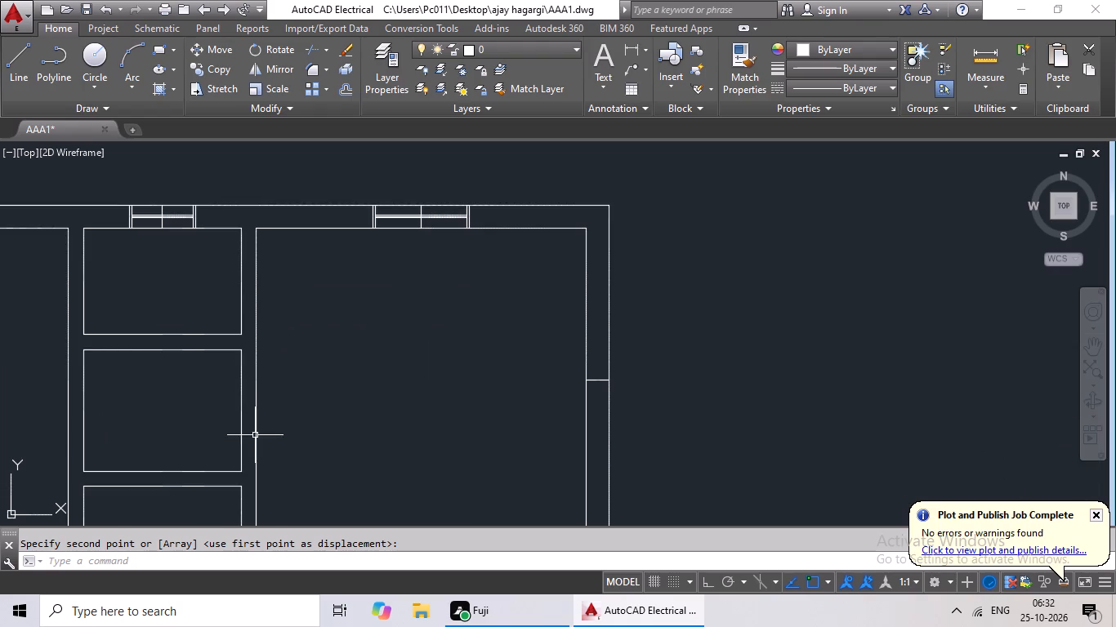
pyautogui.scroll(-2, 283, 425)
pyautogui.moveTo(341, 419); pyautogui.dragTo(348, 367, button='middle')
pyautogui.moveTo(391, 429); pyautogui.dragTo(369, 341, button='middle')
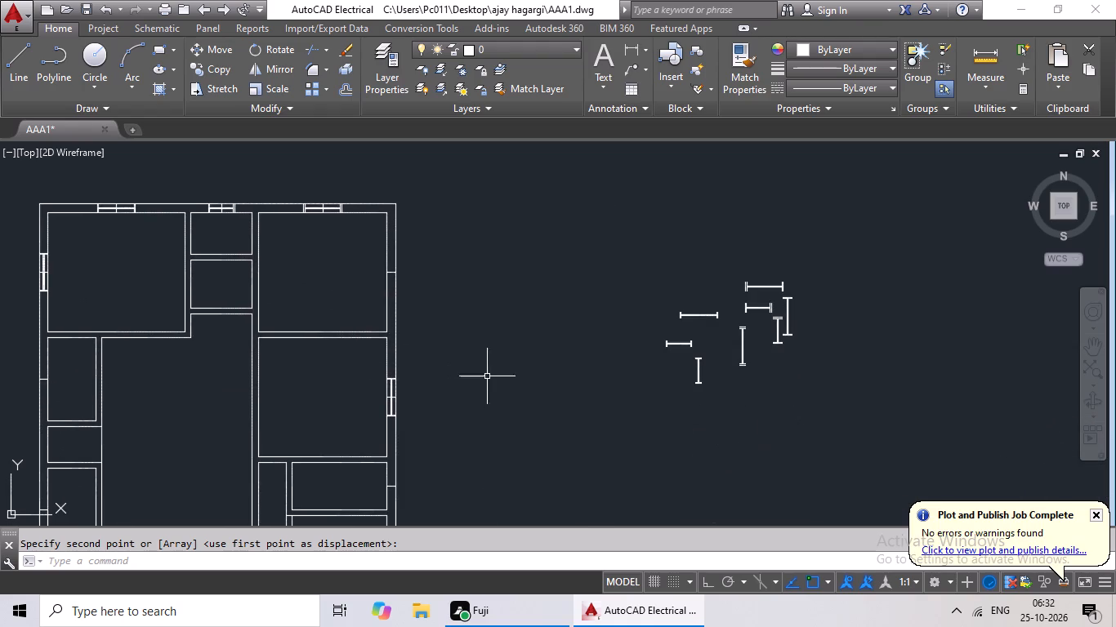
pyautogui.moveTo(487, 376); pyautogui.dragTo(396, 394, button='middle')
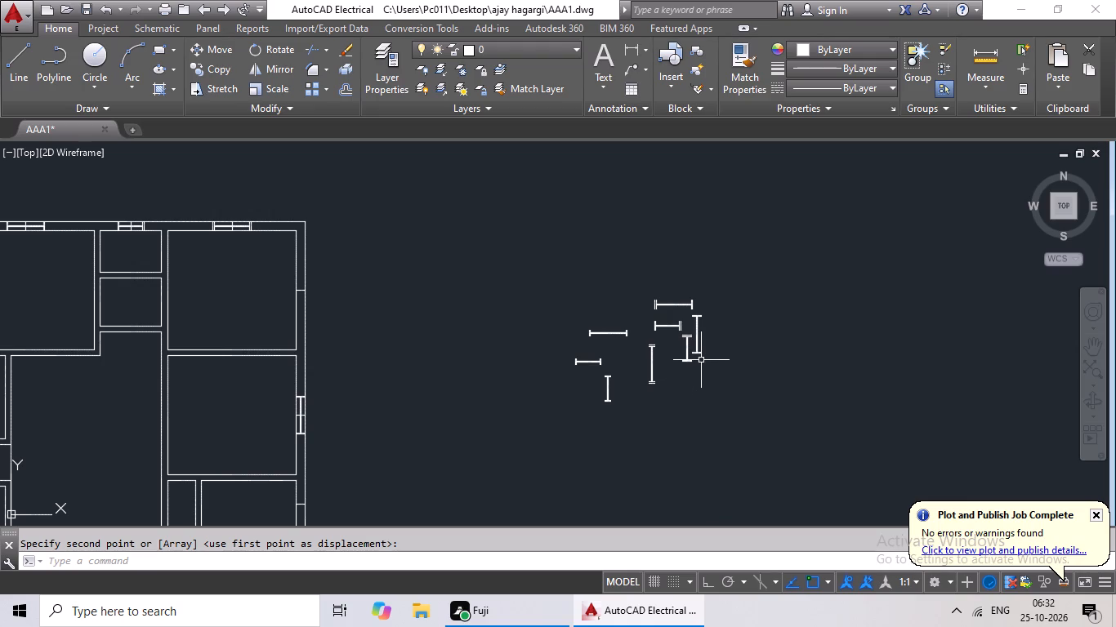
pyautogui.moveTo(603, 377); pyautogui.dragTo(499, 398, button='middle')
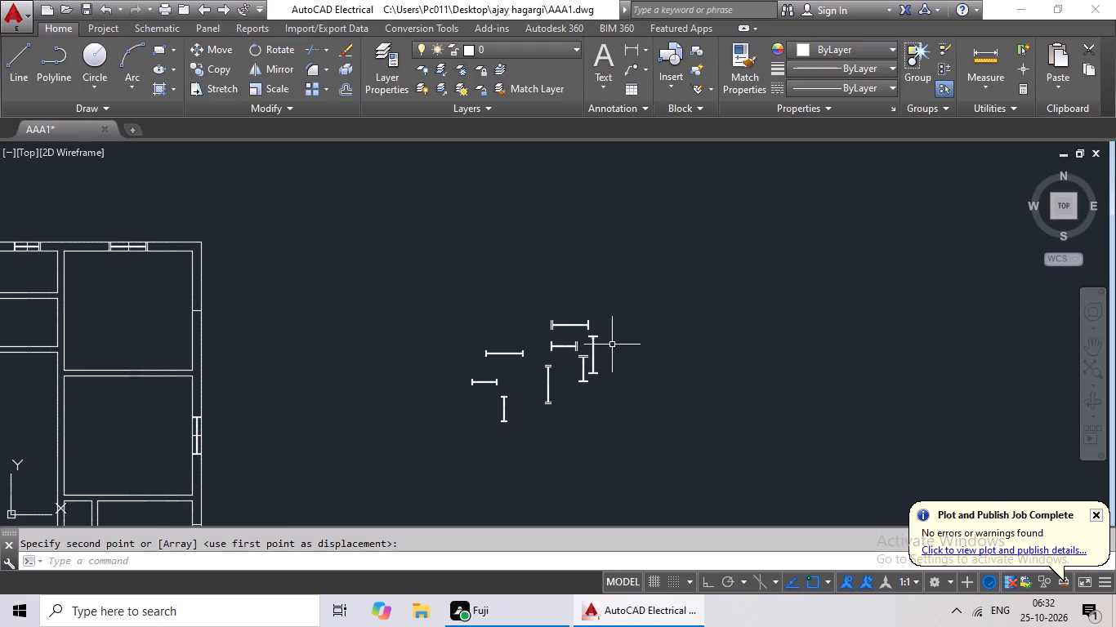
pyautogui.scroll(3, 605, 344)
pyautogui.scroll(-2, 601, 339)
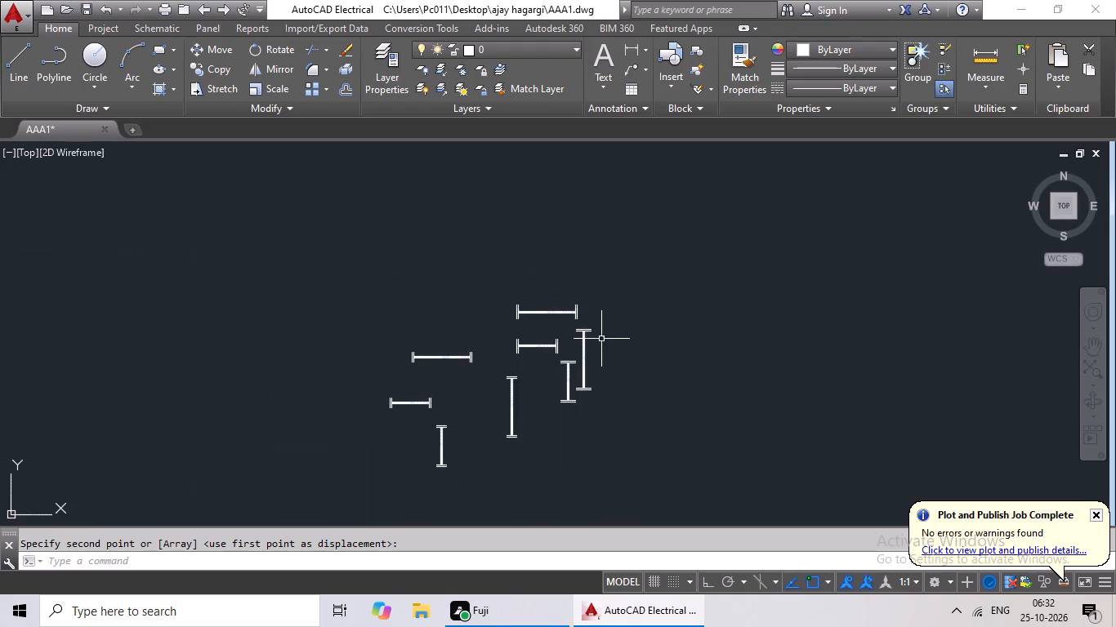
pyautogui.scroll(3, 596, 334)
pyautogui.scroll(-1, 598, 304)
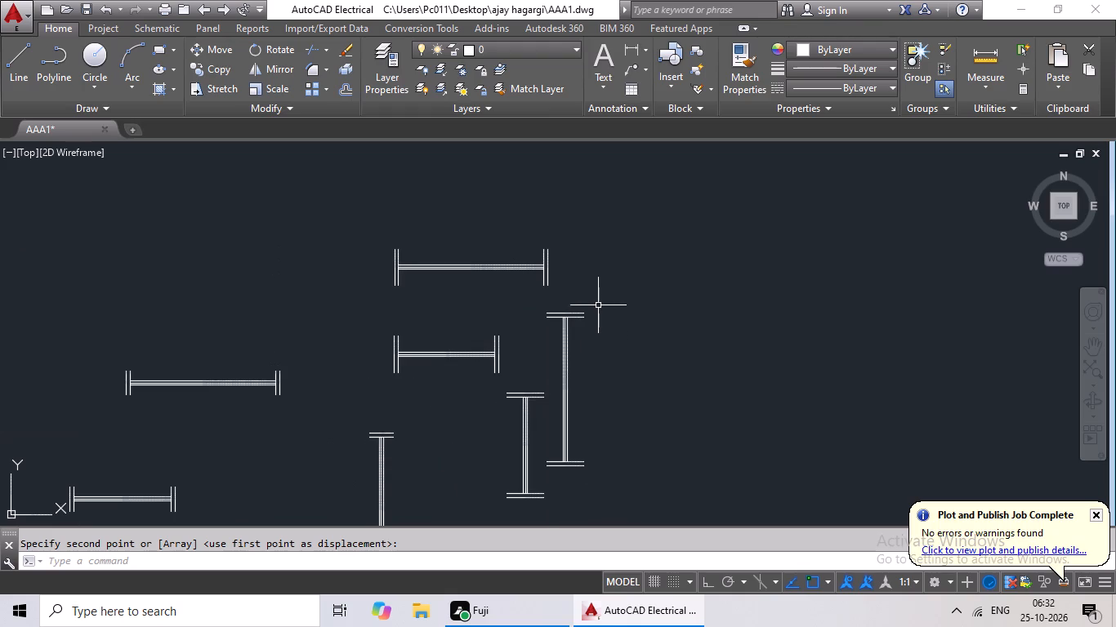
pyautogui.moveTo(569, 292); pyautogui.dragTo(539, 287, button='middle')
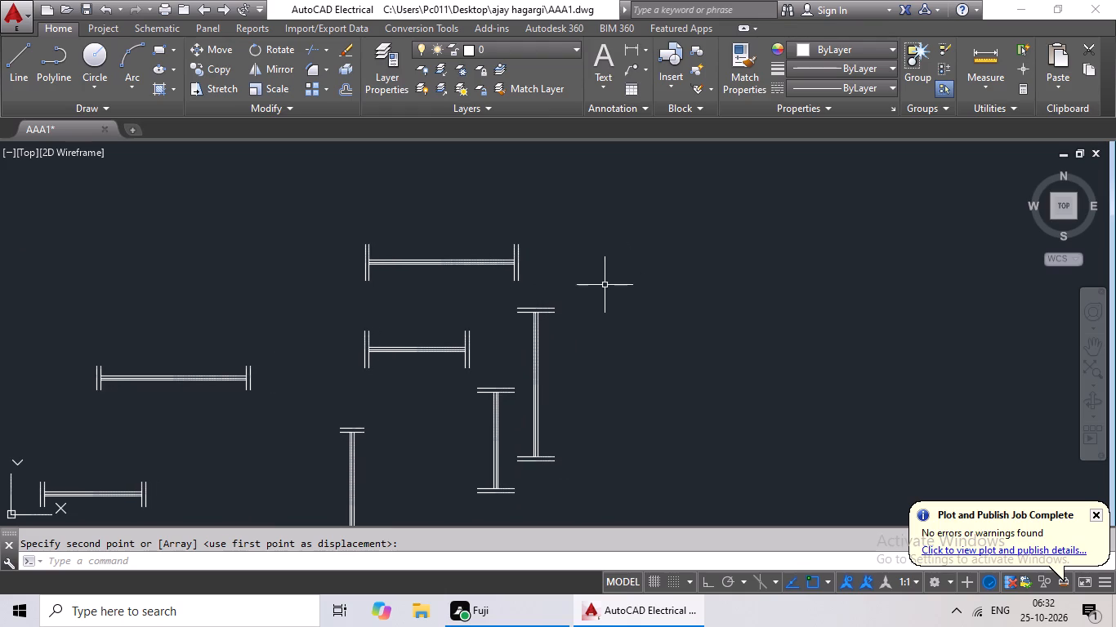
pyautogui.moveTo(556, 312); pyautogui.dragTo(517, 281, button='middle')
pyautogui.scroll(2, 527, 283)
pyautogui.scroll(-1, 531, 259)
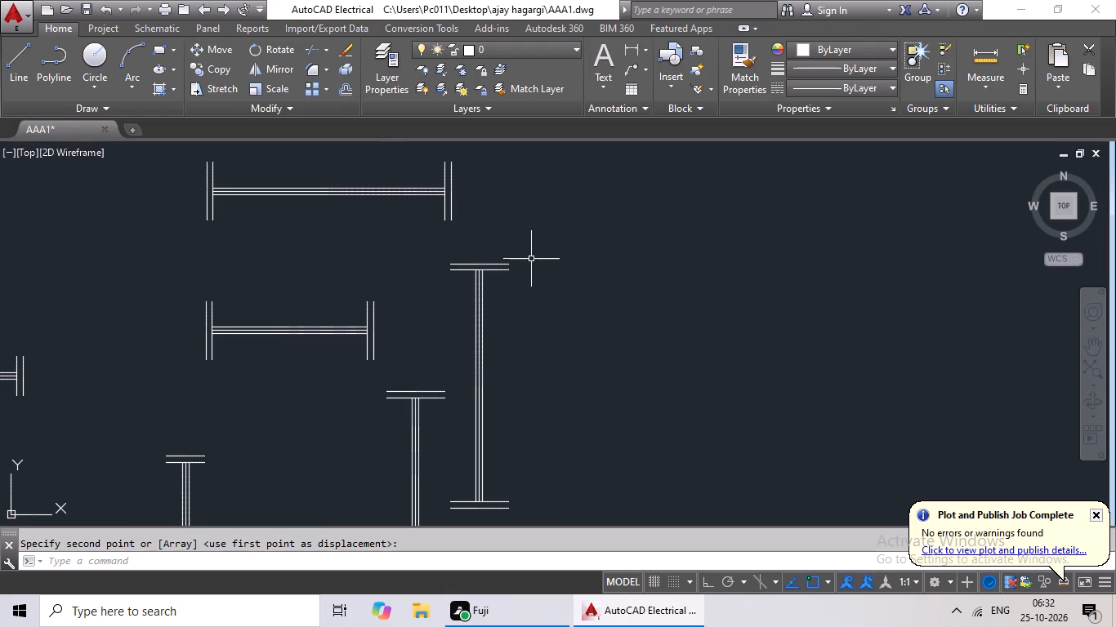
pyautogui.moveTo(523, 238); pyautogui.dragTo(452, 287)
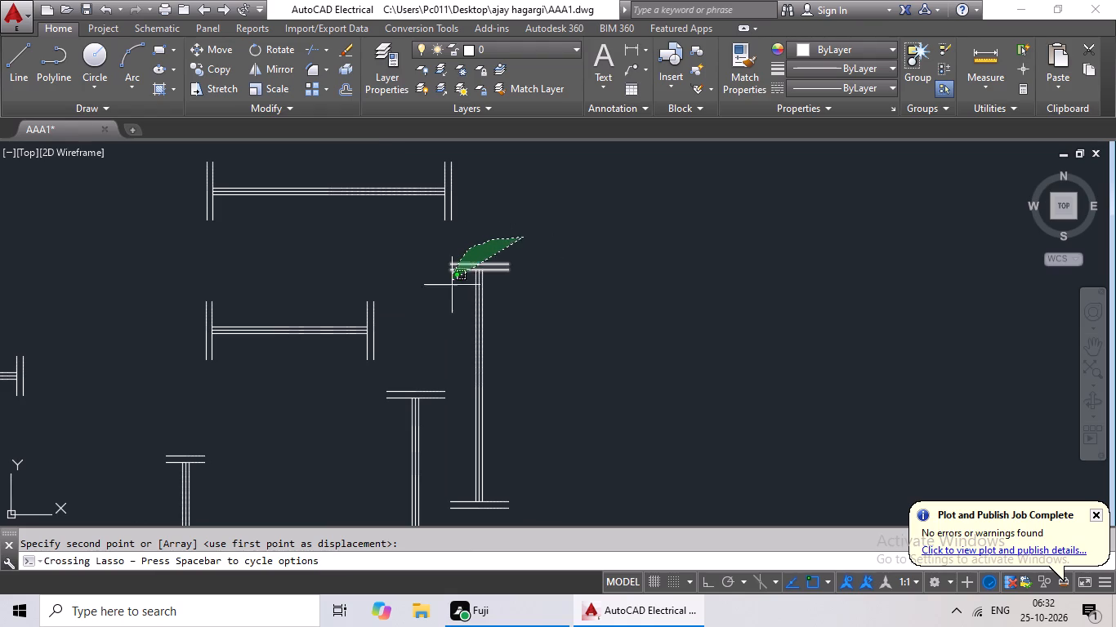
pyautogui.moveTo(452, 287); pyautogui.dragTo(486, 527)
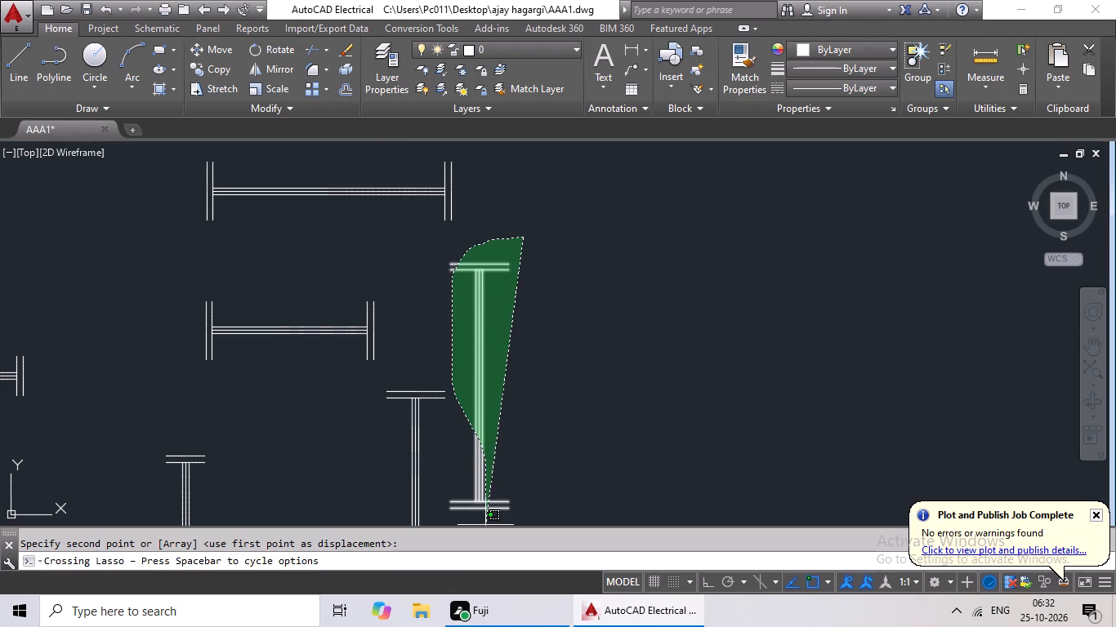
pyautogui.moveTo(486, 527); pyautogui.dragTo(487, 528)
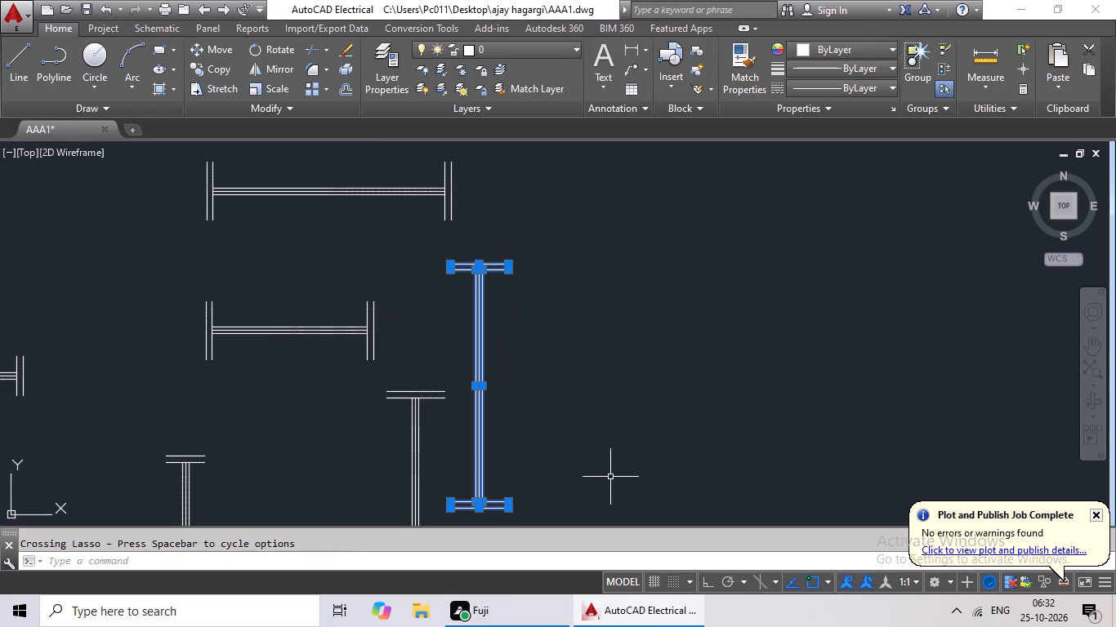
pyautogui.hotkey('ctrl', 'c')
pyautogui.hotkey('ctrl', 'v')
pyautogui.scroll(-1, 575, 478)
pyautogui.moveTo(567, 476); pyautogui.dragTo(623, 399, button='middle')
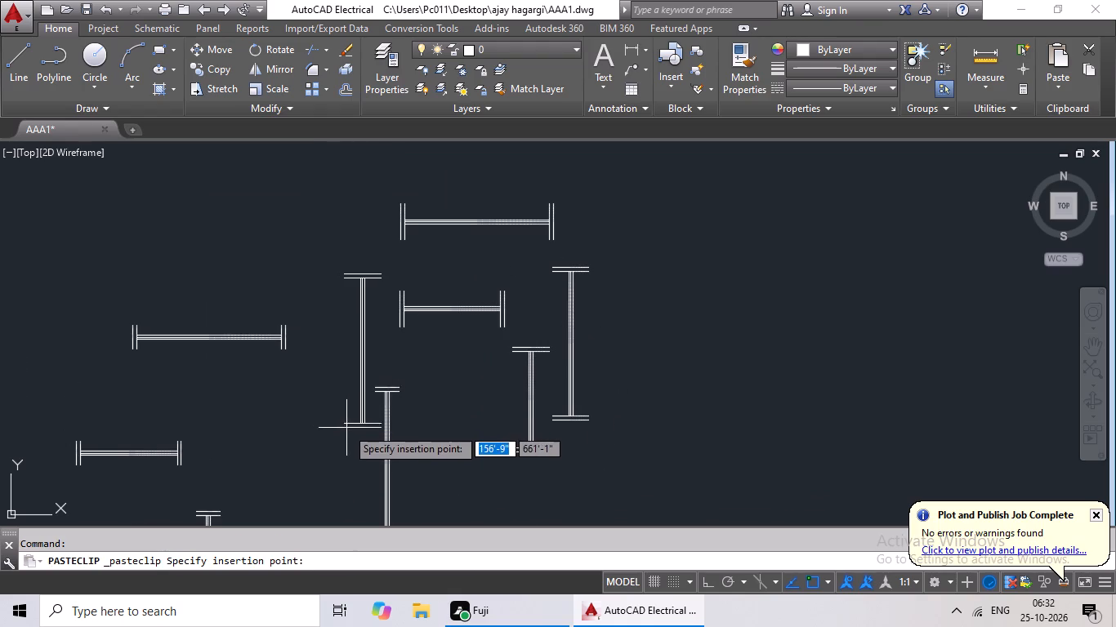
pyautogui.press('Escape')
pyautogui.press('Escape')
# Copy the vertical 3' window symbol for the 9" wall by its midpoint onto the right outer wall's centre mark at the upper-right room.
pyautogui.scroll(2, 585, 385)
pyautogui.moveTo(570, 358); pyautogui.dragTo(589, 407, button='middle')
pyautogui.middleClick(590, 429)
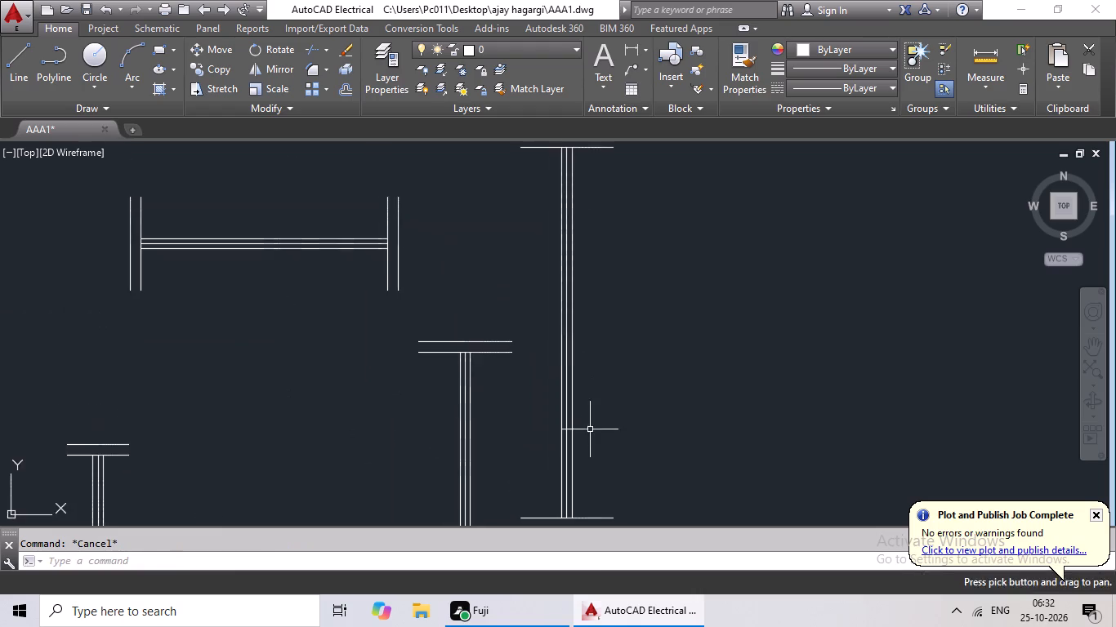
pyautogui.scroll(-1, 639, 341)
pyautogui.moveTo(658, 202); pyautogui.dragTo(583, 203)
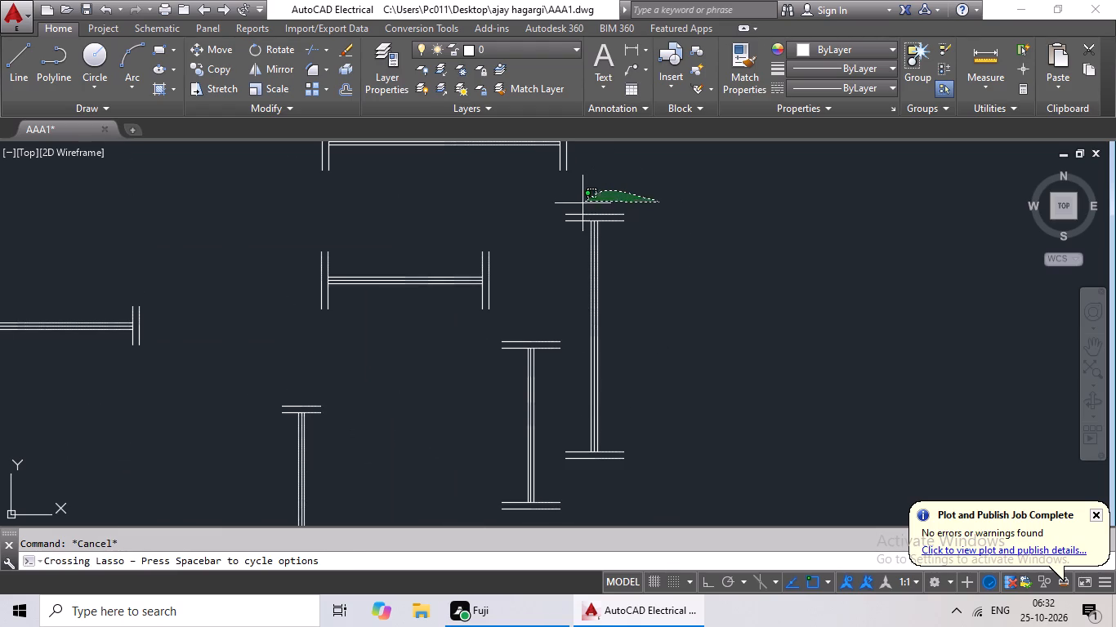
pyautogui.moveTo(583, 203); pyautogui.dragTo(601, 488)
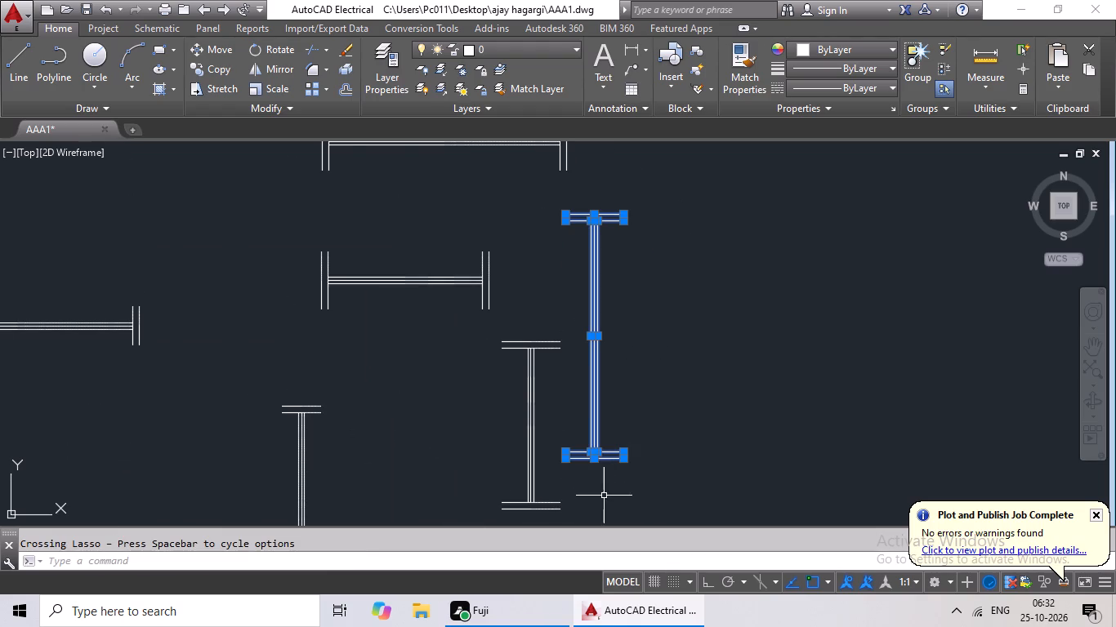
pyautogui.click(221, 67)
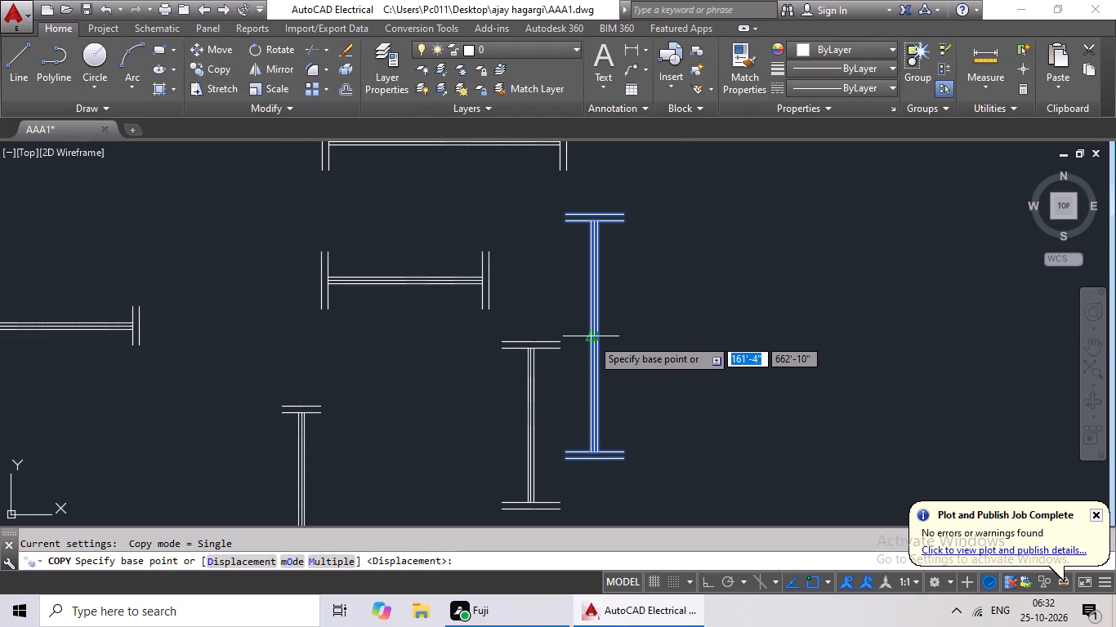
pyautogui.scroll(3, 591, 337)
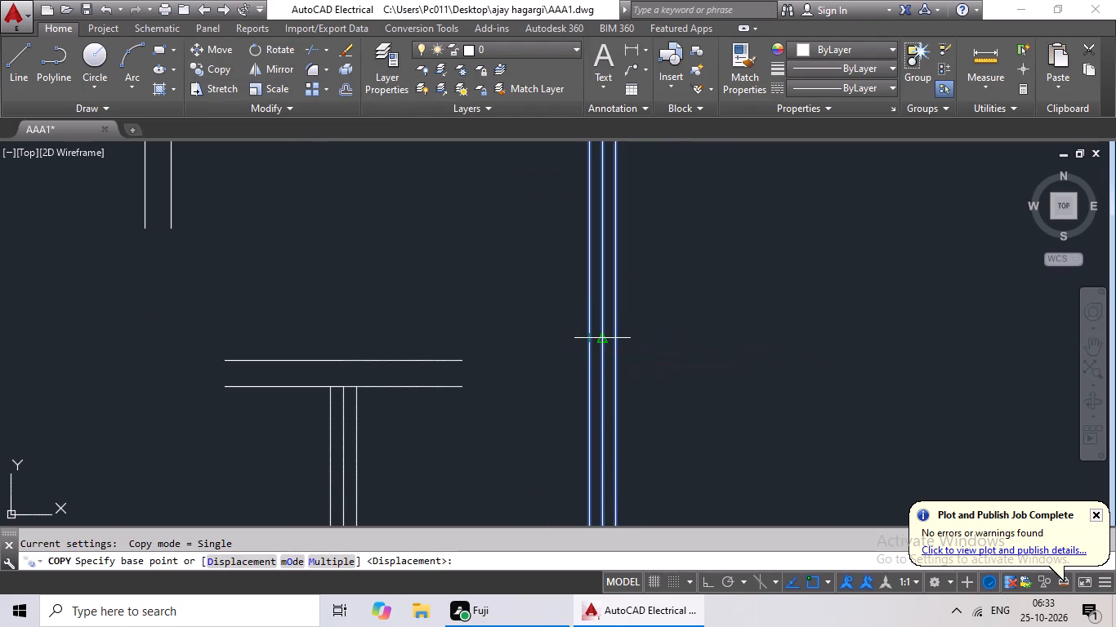
pyautogui.click(600, 339)
pyautogui.scroll(-4, 451, 327)
pyautogui.moveTo(348, 352); pyautogui.dragTo(542, 354, button='middle')
pyautogui.scroll(-2, 365, 358)
pyautogui.moveTo(316, 354); pyautogui.dragTo(319, 353, button='middle')
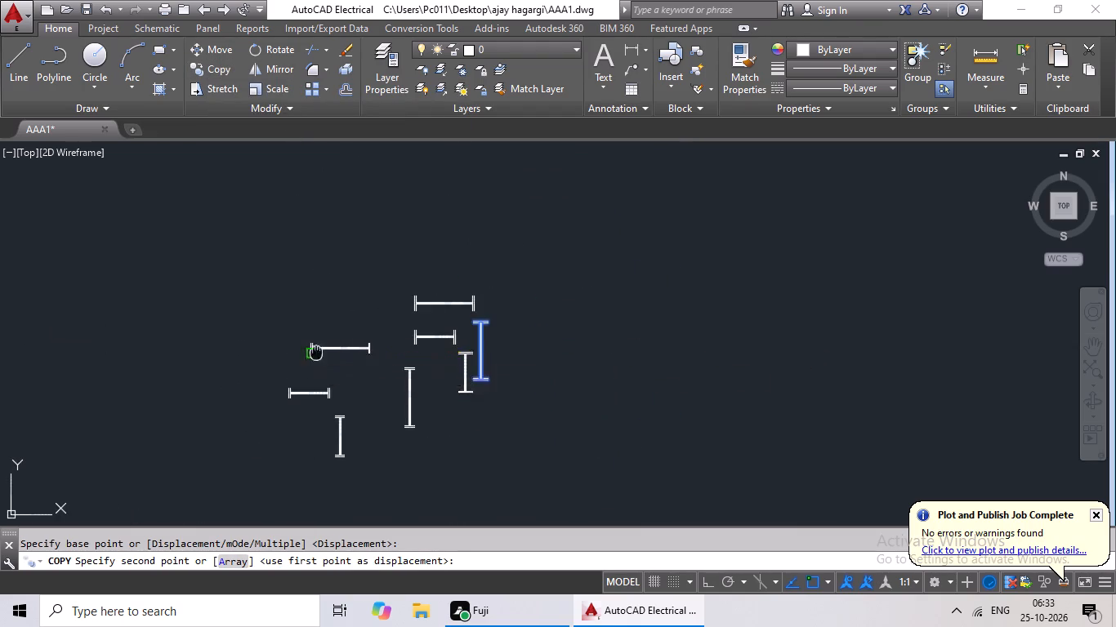
pyautogui.moveTo(319, 353); pyautogui.dragTo(440, 346, button='middle')
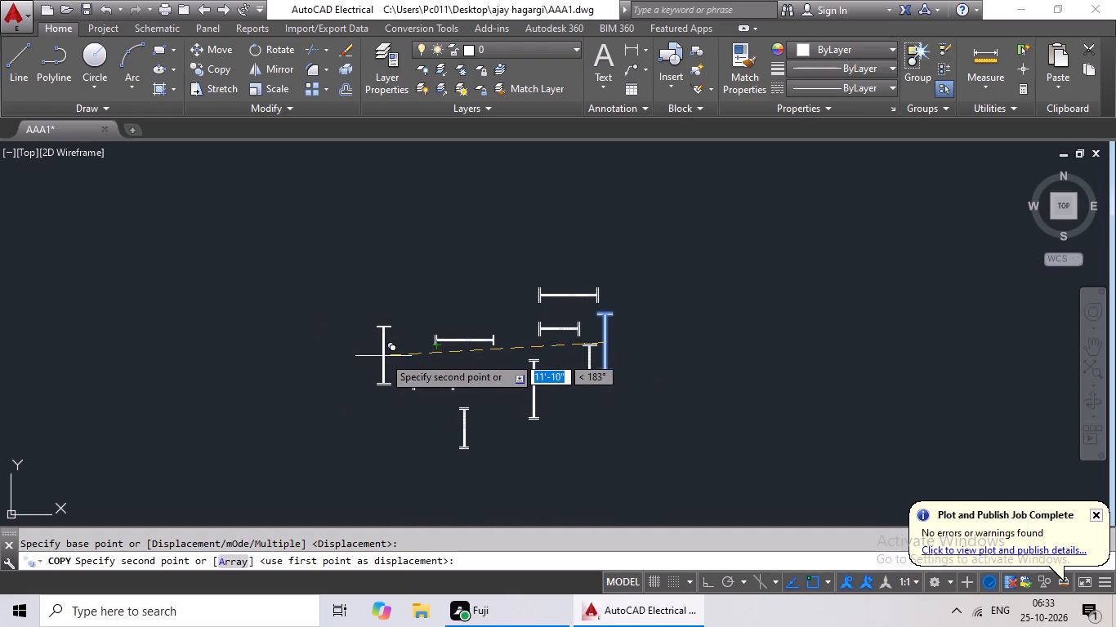
pyautogui.scroll(-3, 245, 327)
pyautogui.moveTo(239, 330); pyautogui.dragTo(287, 331, button='middle')
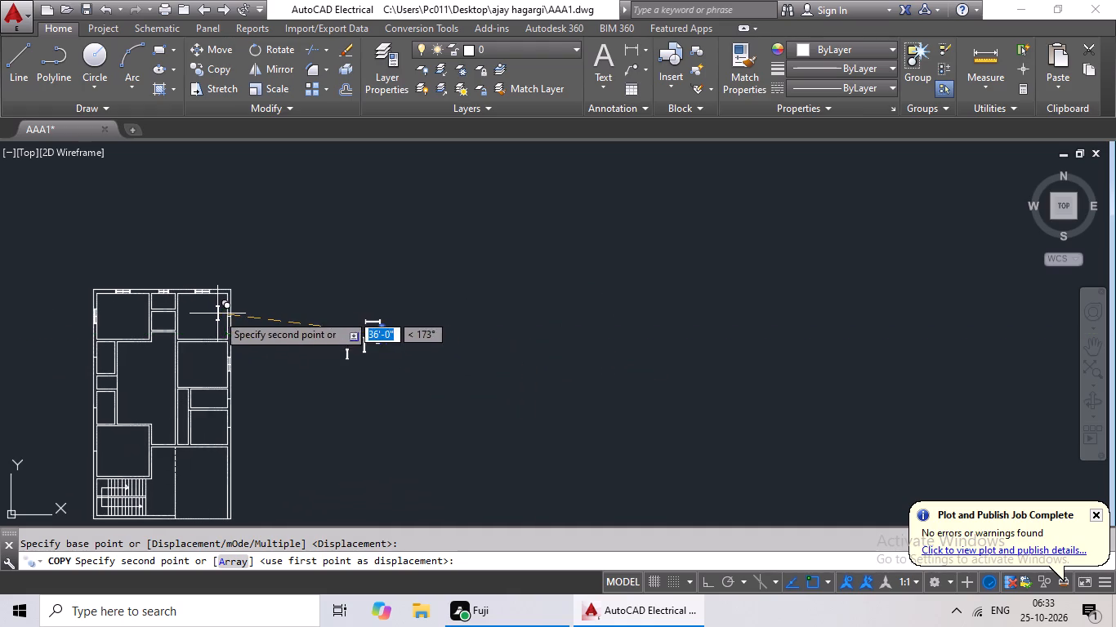
pyautogui.scroll(4, 230, 318)
pyautogui.click(215, 305)
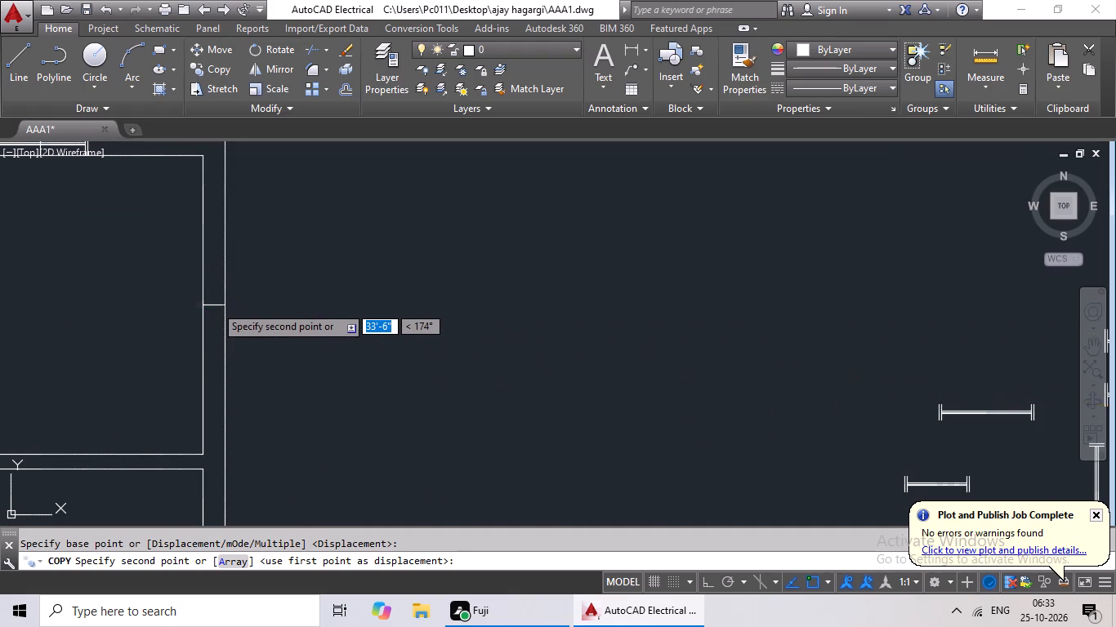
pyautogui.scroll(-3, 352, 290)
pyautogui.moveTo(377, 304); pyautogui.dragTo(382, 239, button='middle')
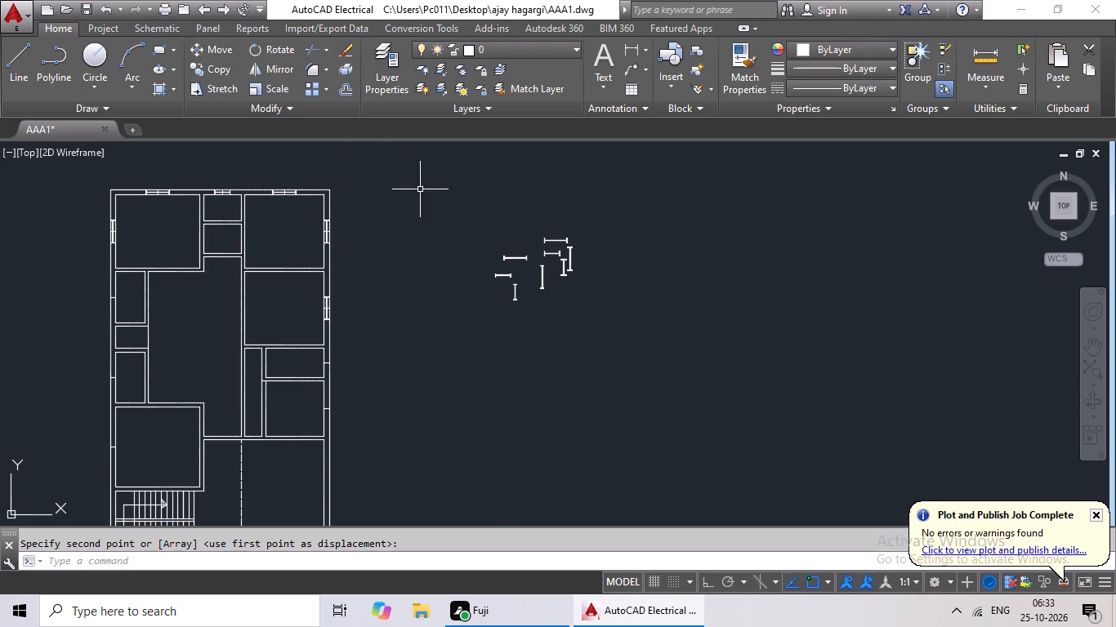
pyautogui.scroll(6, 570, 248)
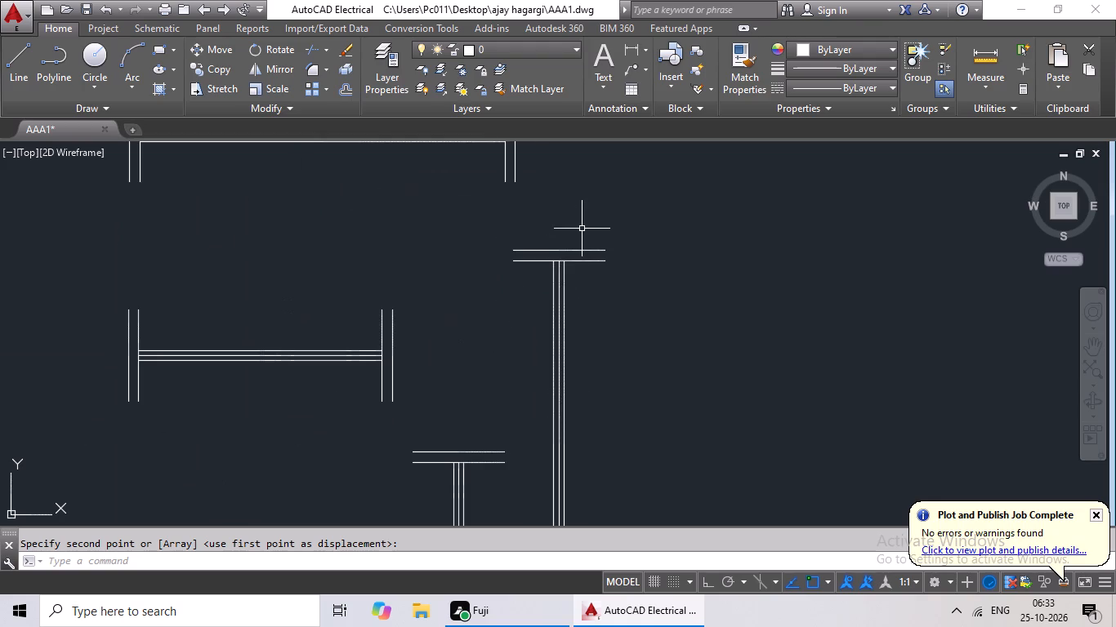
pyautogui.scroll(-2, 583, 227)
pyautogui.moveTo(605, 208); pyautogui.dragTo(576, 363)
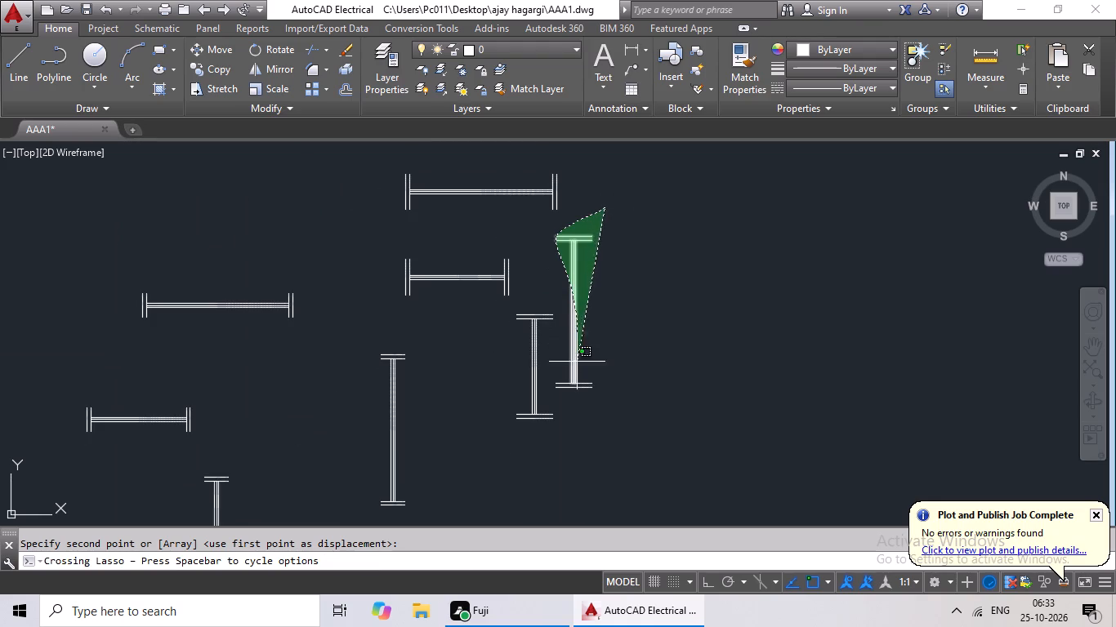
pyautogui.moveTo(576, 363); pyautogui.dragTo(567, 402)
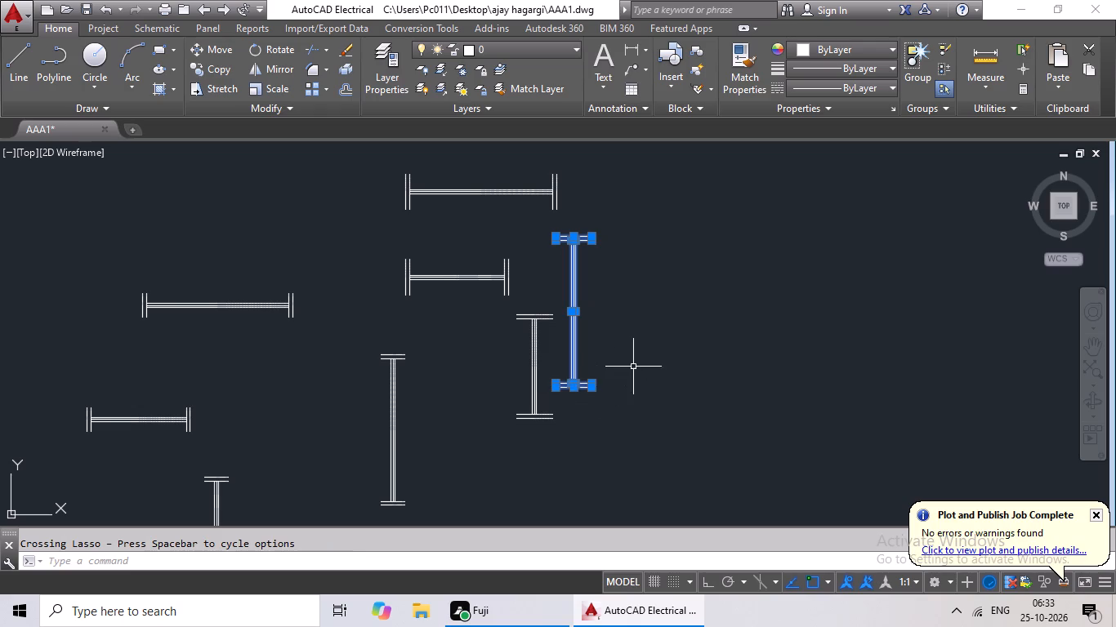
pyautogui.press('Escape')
# Copy the vertical 2' window symbol for the 9" wall by its midpoint onto the left outer wall's centre mark at the small room below the upper-left room.
pyautogui.scroll(3, 542, 342)
pyautogui.scroll(-2, 551, 309)
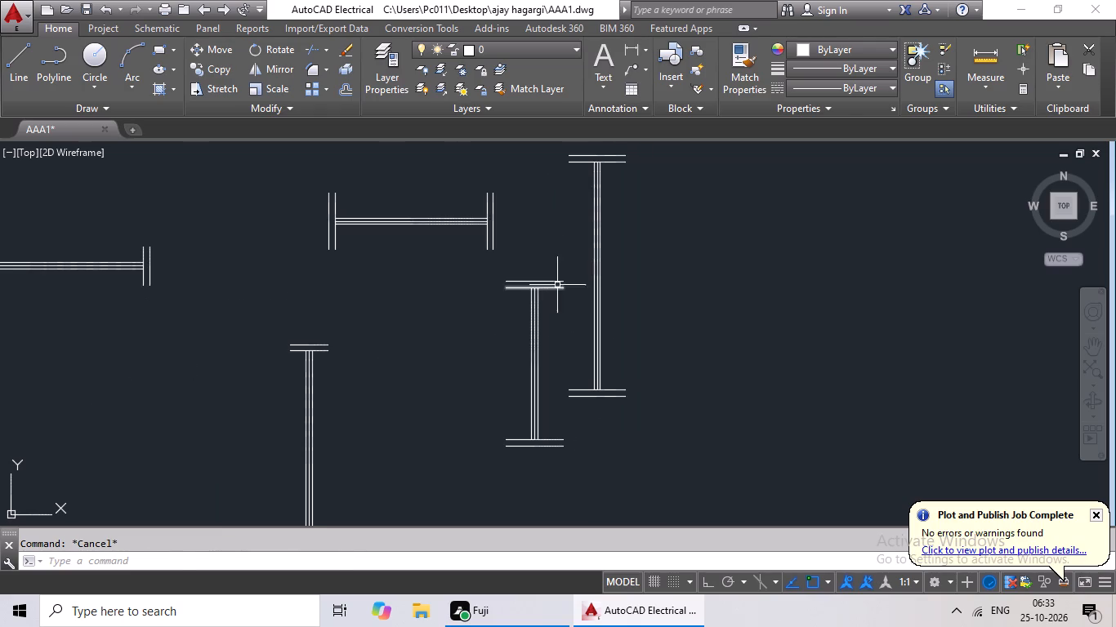
pyautogui.moveTo(560, 244); pyautogui.dragTo(530, 459)
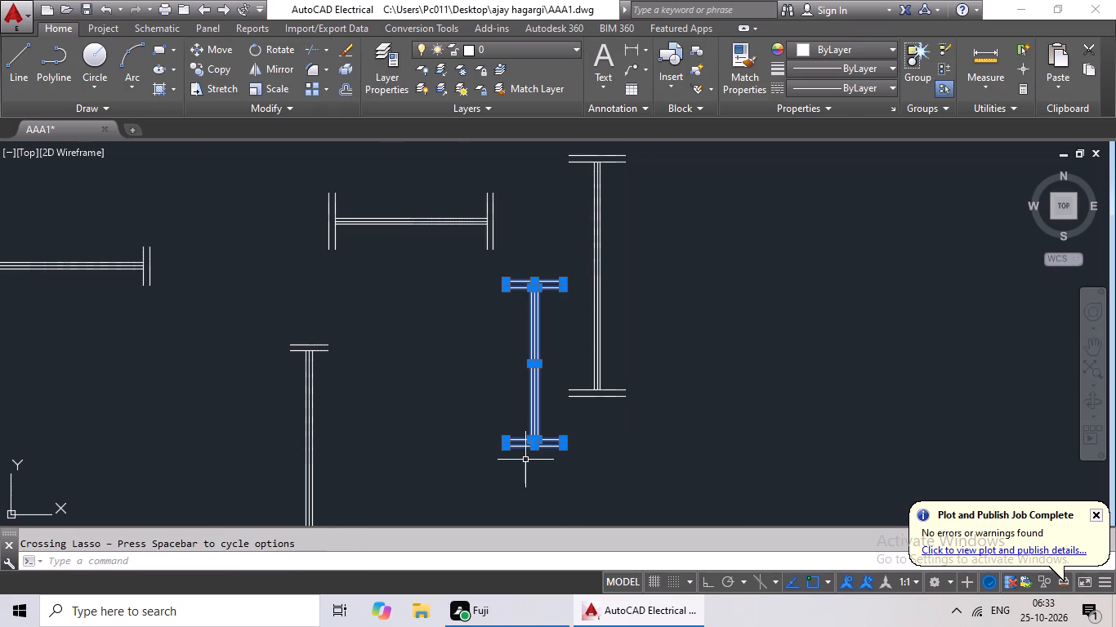
pyautogui.click(224, 64)
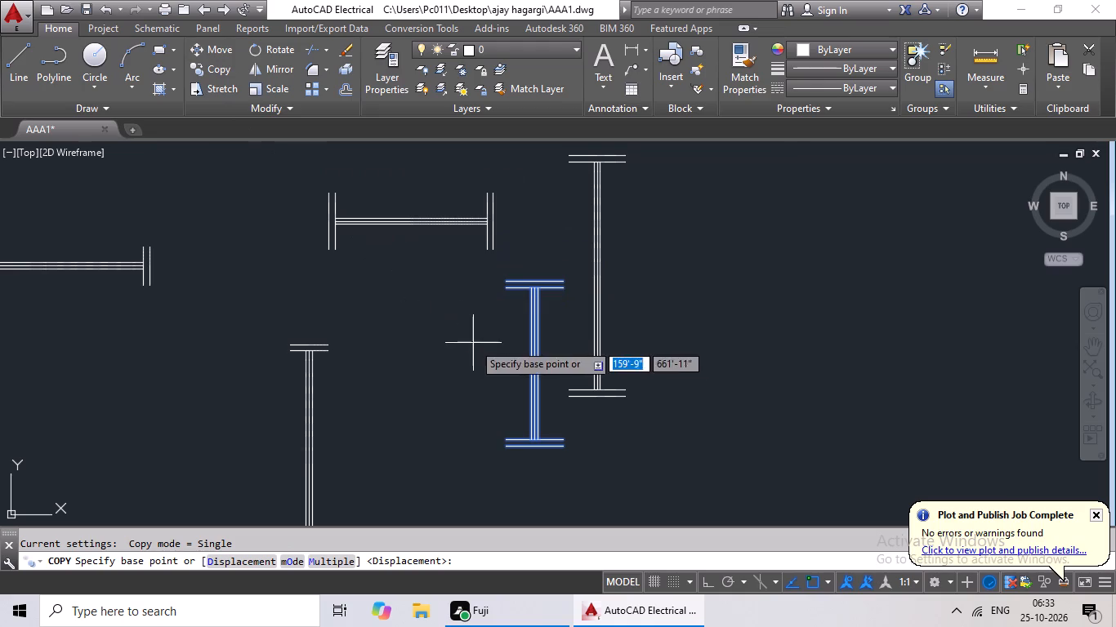
pyautogui.scroll(4, 533, 366)
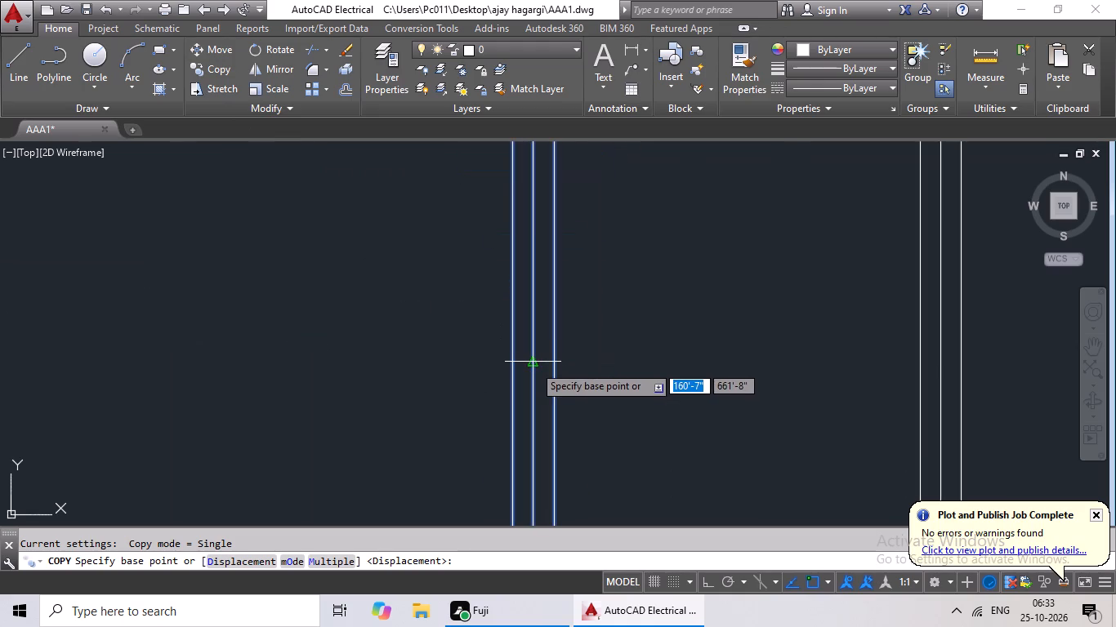
pyautogui.click(532, 364)
pyautogui.scroll(-4, 238, 365)
pyautogui.moveTo(193, 357); pyautogui.dragTo(377, 357, button='middle')
pyautogui.moveTo(181, 345); pyautogui.dragTo(388, 332, button='middle')
pyautogui.scroll(-2, 349, 352)
pyautogui.moveTo(300, 358); pyautogui.dragTo(562, 342, button='middle')
pyautogui.moveTo(224, 340); pyautogui.dragTo(255, 340, button='middle')
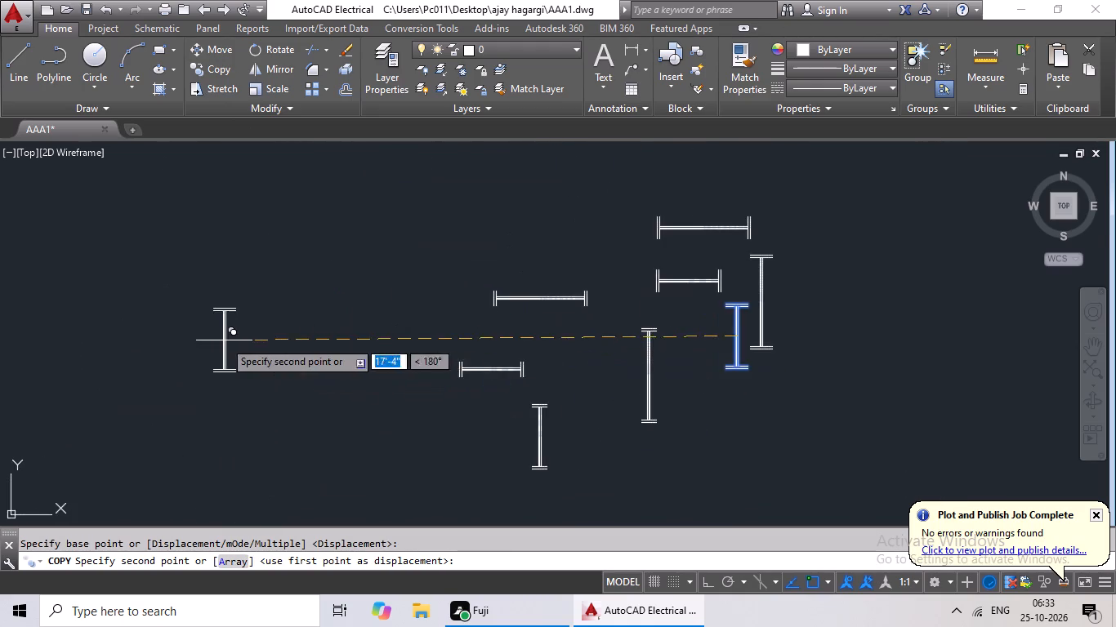
pyautogui.moveTo(255, 340); pyautogui.dragTo(600, 347, button='middle')
pyautogui.moveTo(270, 329); pyautogui.dragTo(548, 335, button='middle')
pyautogui.moveTo(64, 238); pyautogui.dragTo(414, 307, button='middle')
pyautogui.moveTo(153, 283); pyautogui.dragTo(393, 339, button='middle')
pyautogui.moveTo(173, 291); pyautogui.dragTo(288, 299, button='middle')
pyautogui.moveTo(298, 377); pyautogui.dragTo(317, 256, button='middle')
pyautogui.moveTo(305, 311); pyautogui.dragTo(304, 202, button='middle')
pyautogui.moveTo(291, 326); pyautogui.dragTo(292, 251, button='middle')
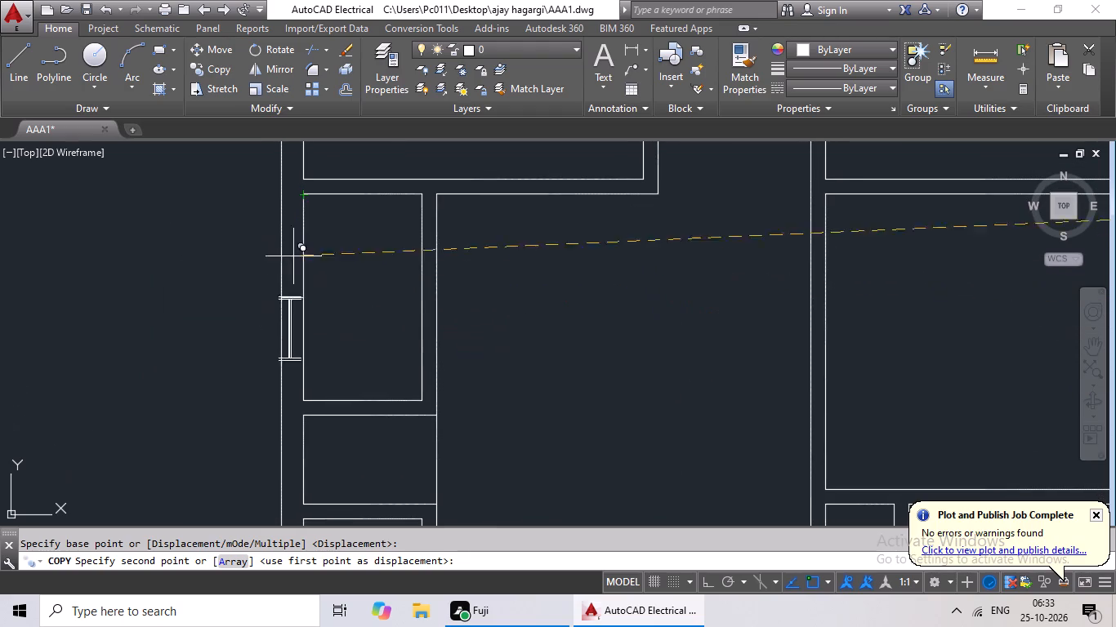
pyautogui.scroll(2, 292, 313)
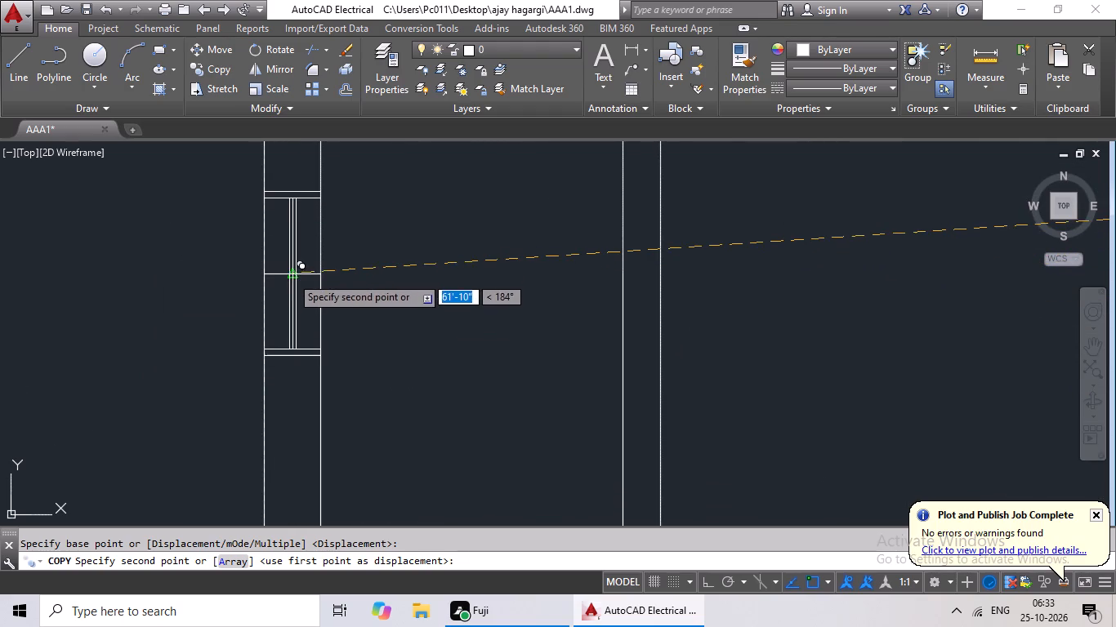
pyautogui.click(289, 269)
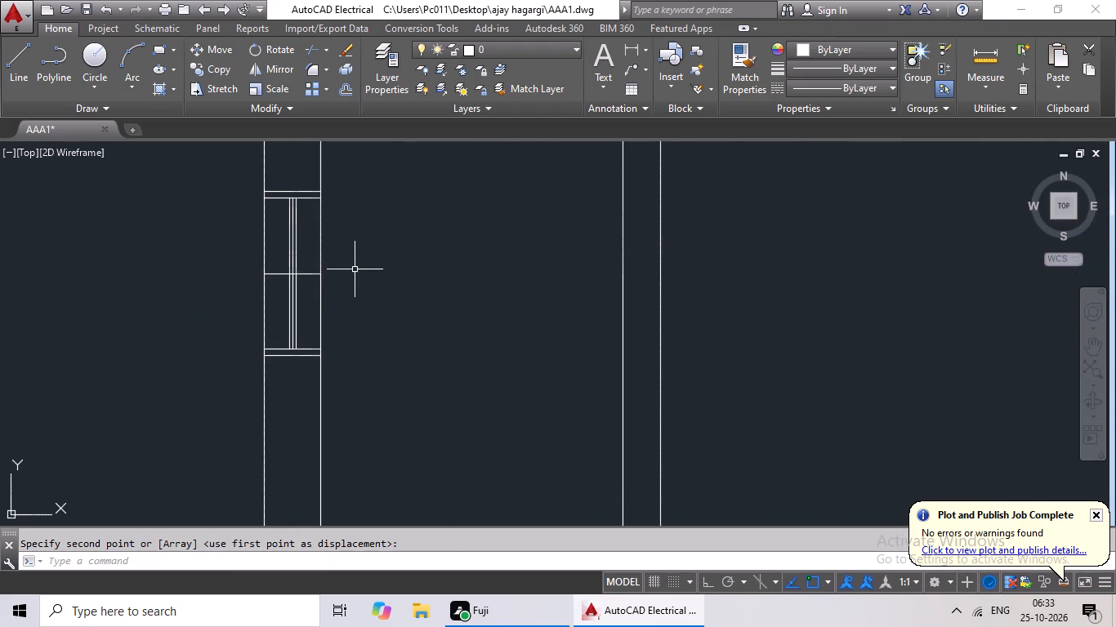
# Copy the vertical 2' window symbol for the 9" wall by its midpoint onto the left outer wall's centre mark at the small room above the lower-left room.
pyautogui.scroll(-1, 358, 269)
pyautogui.moveTo(415, 269); pyautogui.dragTo(311, 272, button='middle')
pyautogui.scroll(-3, 326, 258)
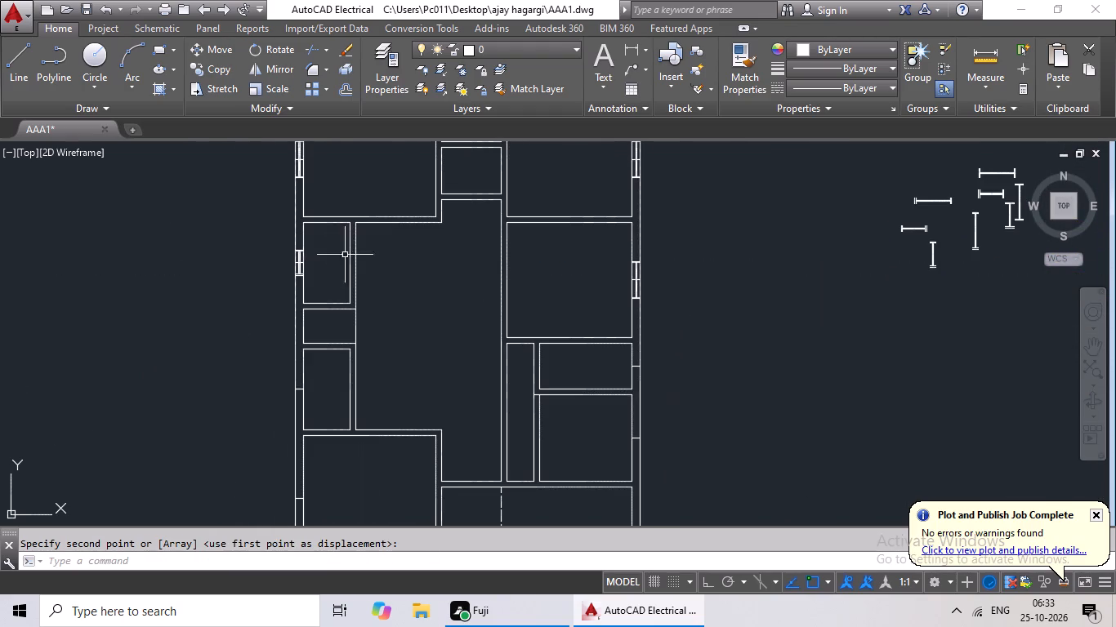
pyautogui.scroll(-2, 368, 261)
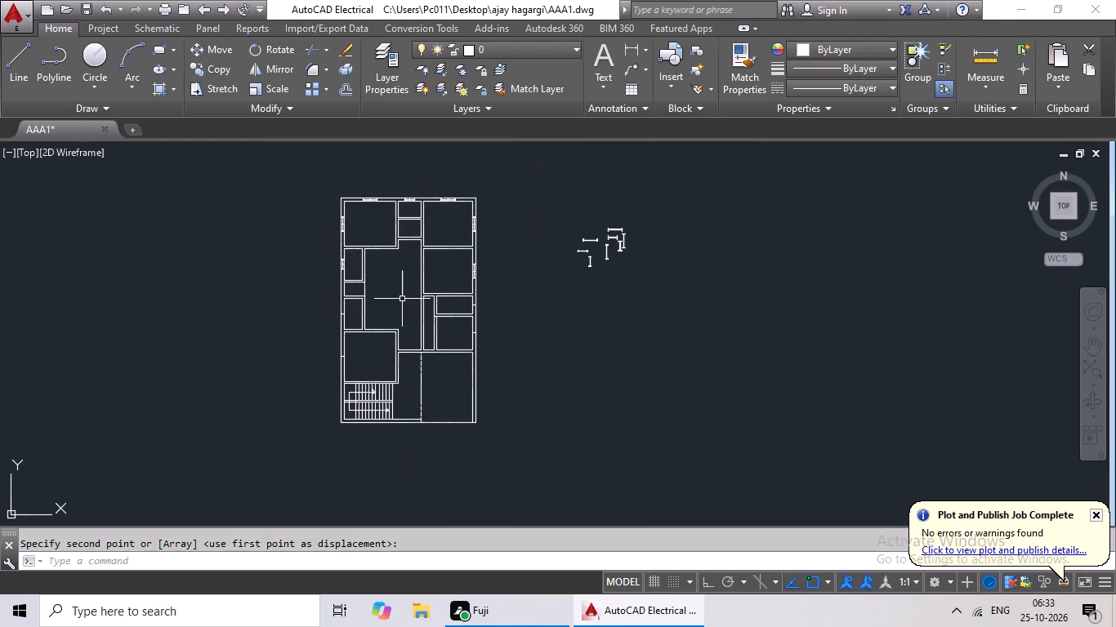
pyautogui.moveTo(395, 292); pyautogui.dragTo(318, 300, button='middle')
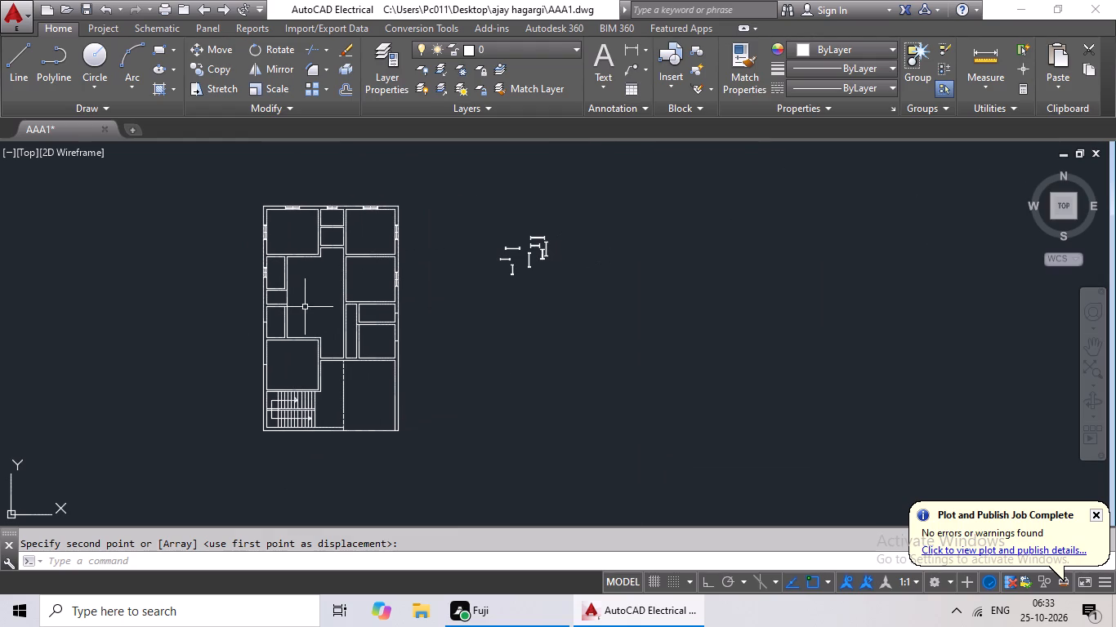
pyautogui.scroll(5, 537, 253)
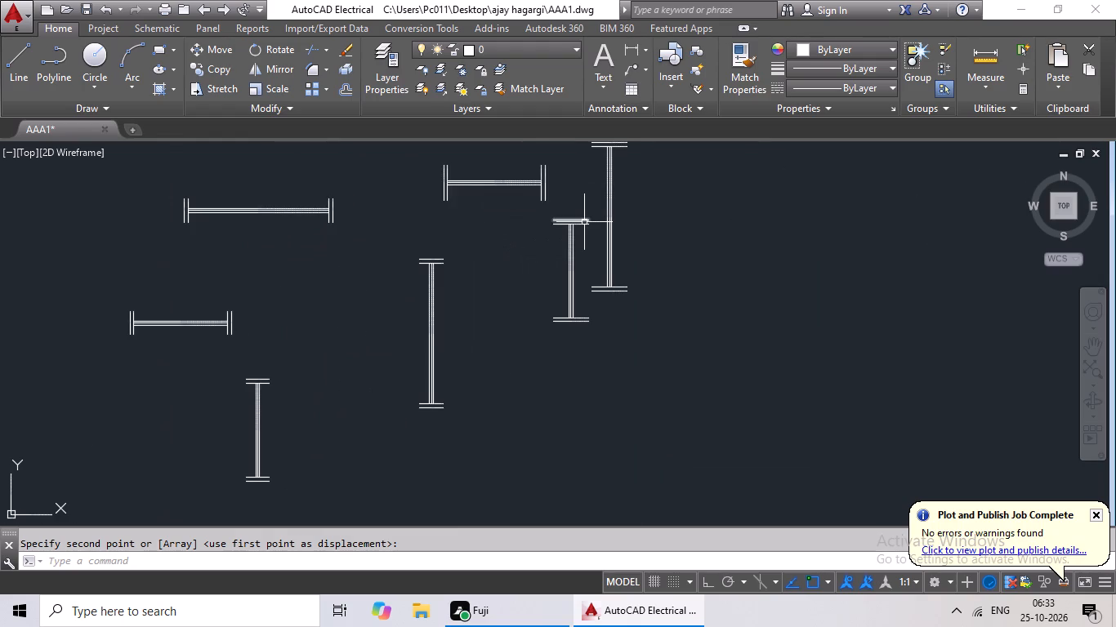
pyautogui.scroll(1, 584, 220)
pyautogui.moveTo(587, 201); pyautogui.dragTo(572, 411)
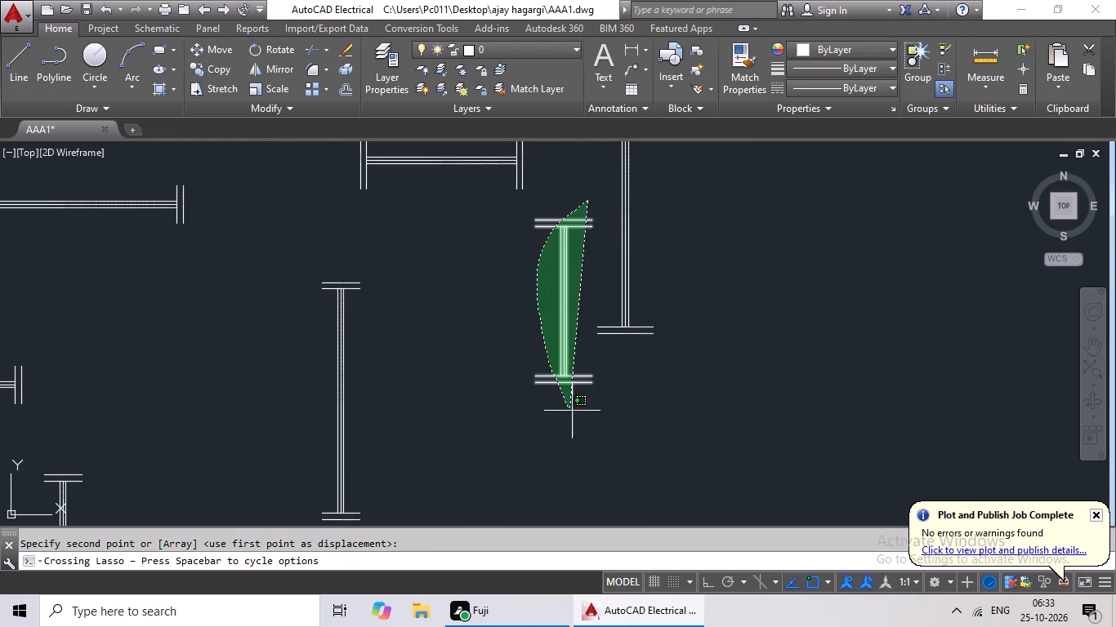
pyautogui.click(217, 69)
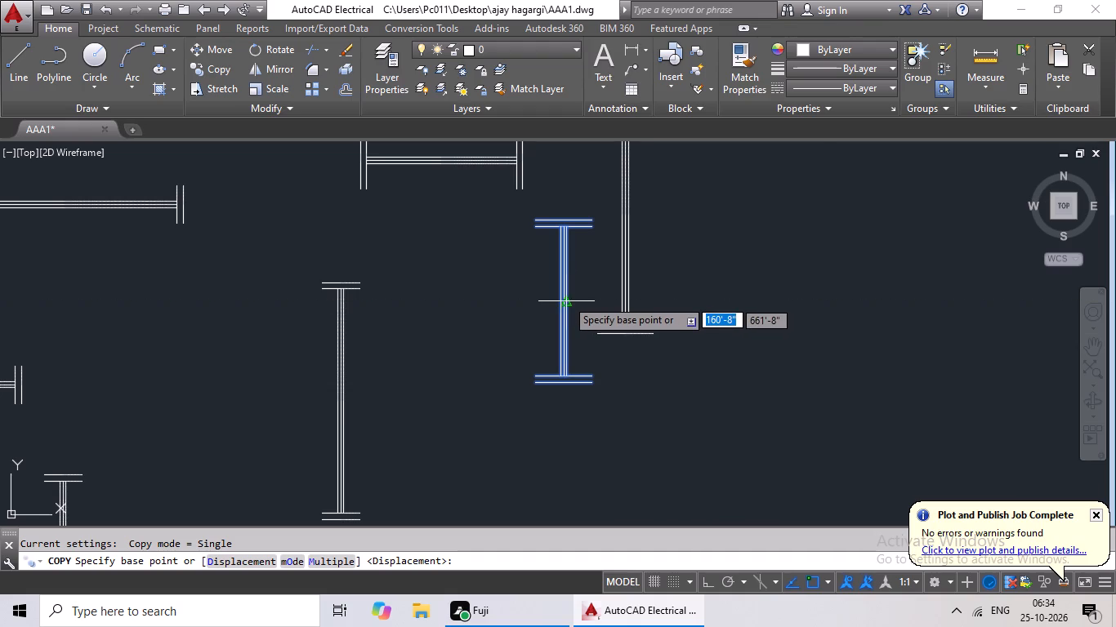
pyautogui.scroll(3, 566, 298)
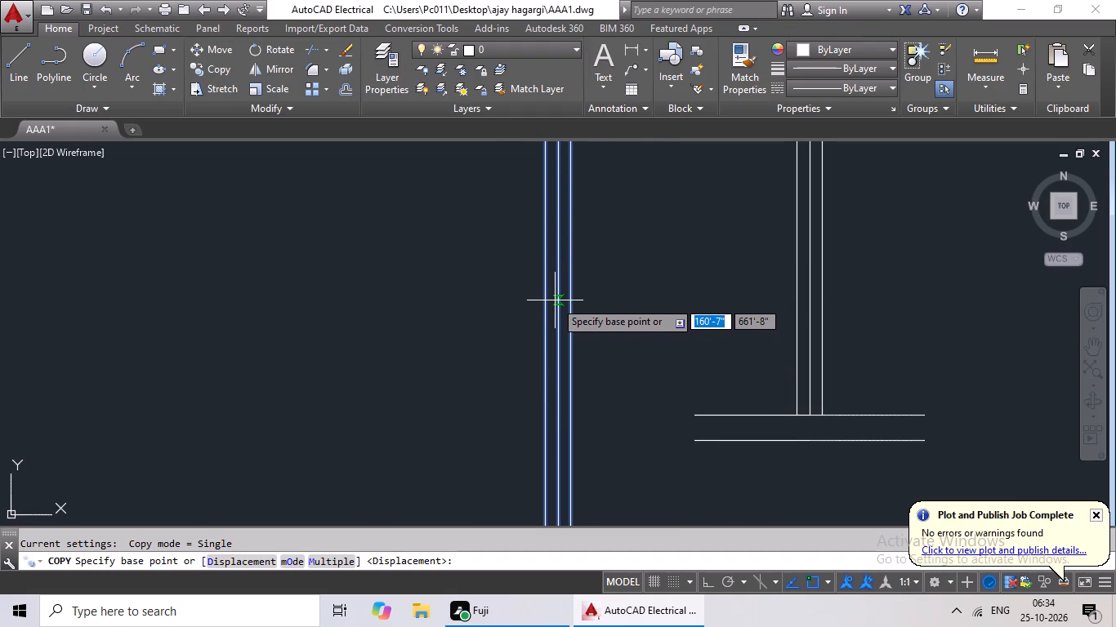
pyautogui.moveTo(558, 313); pyautogui.dragTo(521, 329)
pyautogui.scroll(-4, 382, 359)
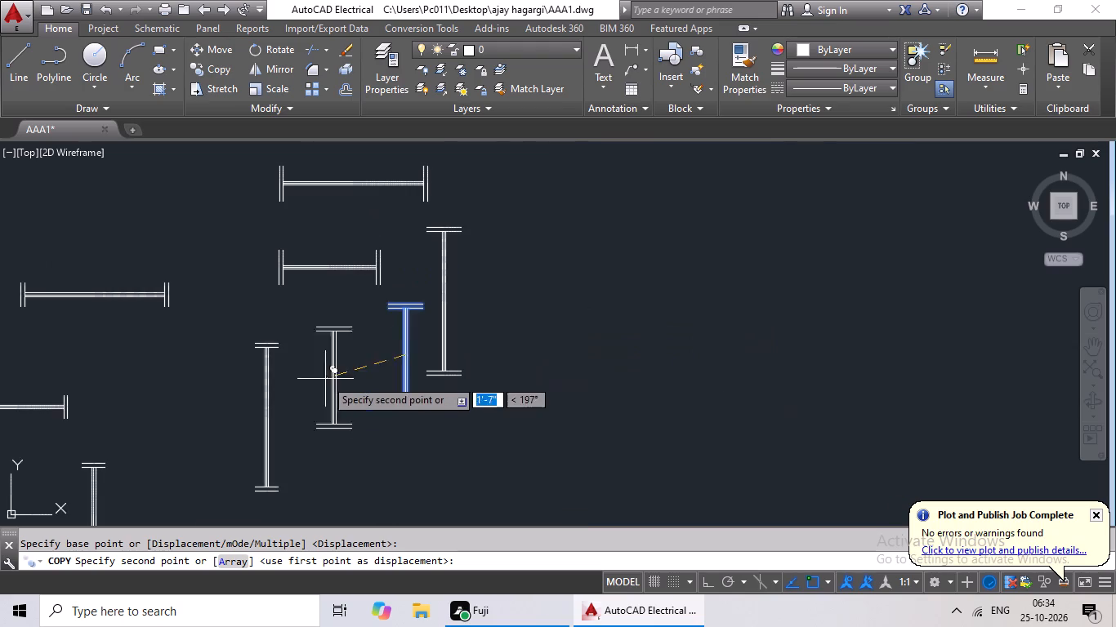
pyautogui.moveTo(315, 378); pyautogui.dragTo(429, 348, button='middle')
pyautogui.scroll(-1, 207, 374)
pyautogui.moveTo(207, 373); pyautogui.dragTo(341, 323, button='middle')
pyautogui.moveTo(234, 349); pyautogui.dragTo(391, 309, button='middle')
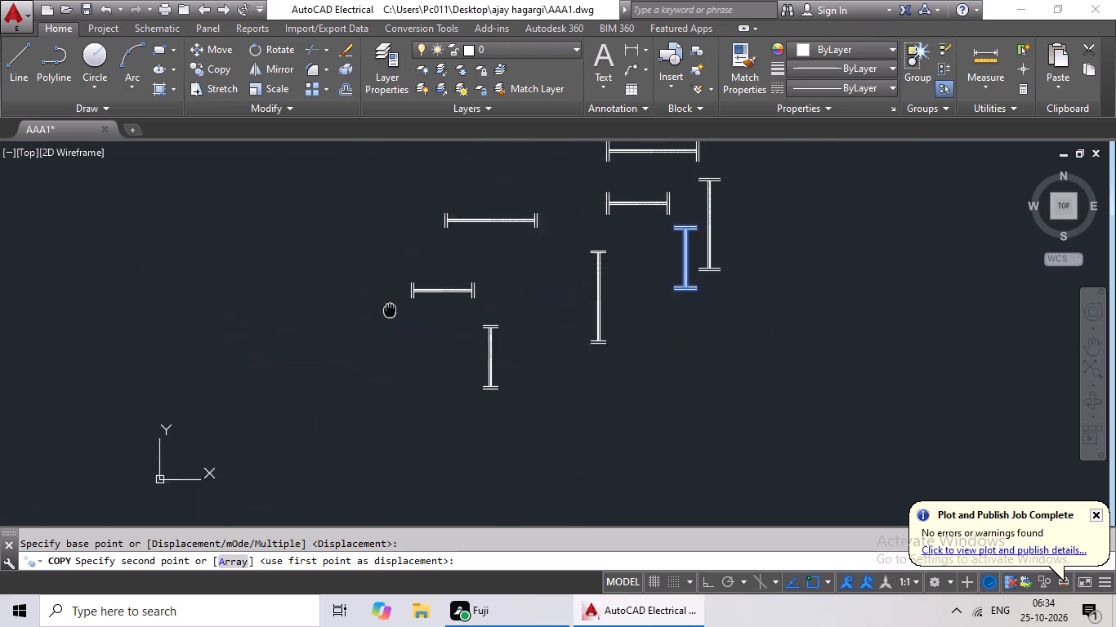
pyautogui.moveTo(391, 309); pyautogui.dragTo(392, 309, button='middle')
pyautogui.moveTo(233, 344); pyautogui.dragTo(360, 340, button='middle')
pyautogui.scroll(-1, 173, 358)
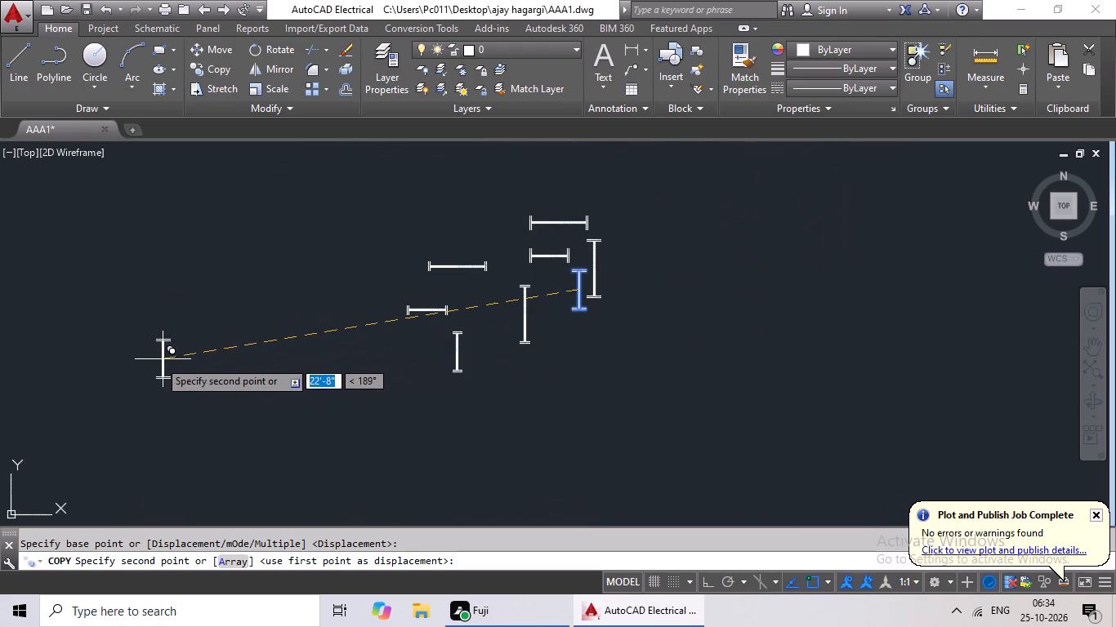
pyautogui.moveTo(92, 364); pyautogui.dragTo(305, 305, button='middle')
pyautogui.moveTo(185, 346); pyautogui.dragTo(434, 302, button='middle')
pyautogui.moveTo(235, 363); pyautogui.dragTo(451, 301, button='middle')
pyautogui.moveTo(346, 335); pyautogui.dragTo(435, 306, button='middle')
pyautogui.scroll(4, 211, 379)
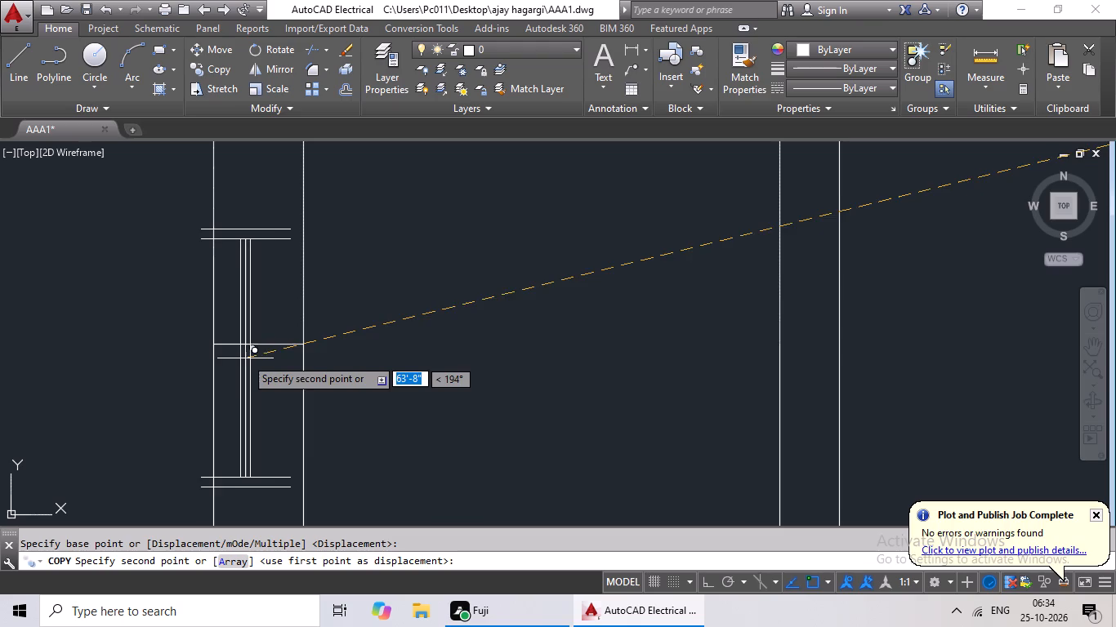
pyautogui.click(257, 345)
# Look over the remaining centre marks in the lower floor plan and the window symbols laid out beside it.
pyautogui.scroll(-4, 390, 327)
pyautogui.moveTo(404, 337); pyautogui.dragTo(401, 330, button='middle')
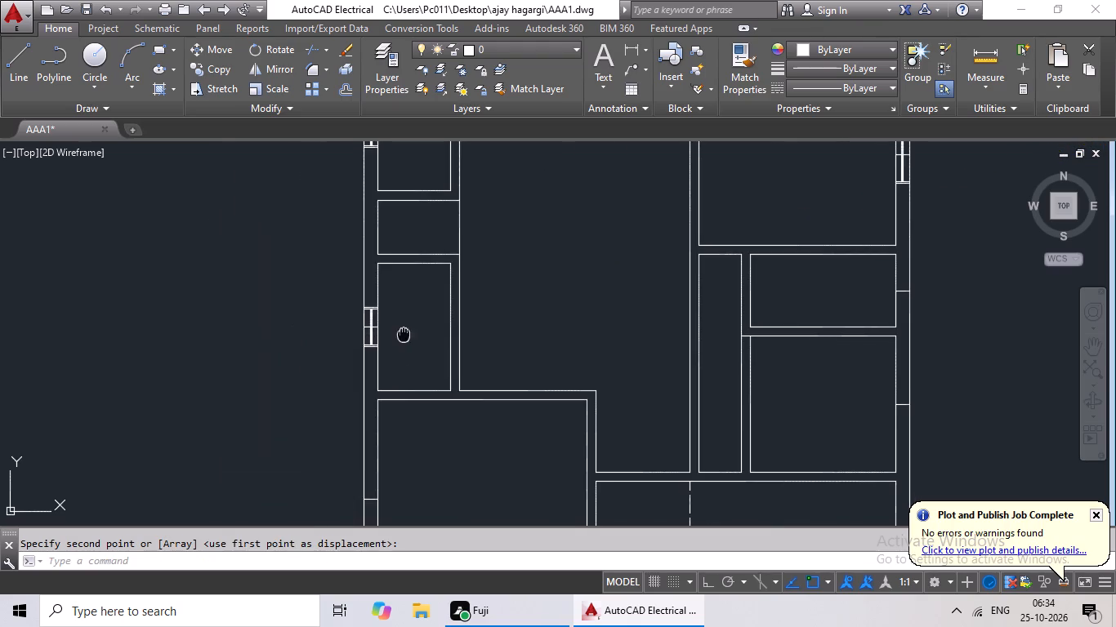
pyautogui.moveTo(401, 330); pyautogui.dragTo(272, 191, button='middle')
pyautogui.moveTo(466, 325); pyautogui.dragTo(293, 323, button='middle')
pyautogui.scroll(-1, 350, 319)
pyautogui.moveTo(392, 306); pyautogui.dragTo(254, 330, button='middle')
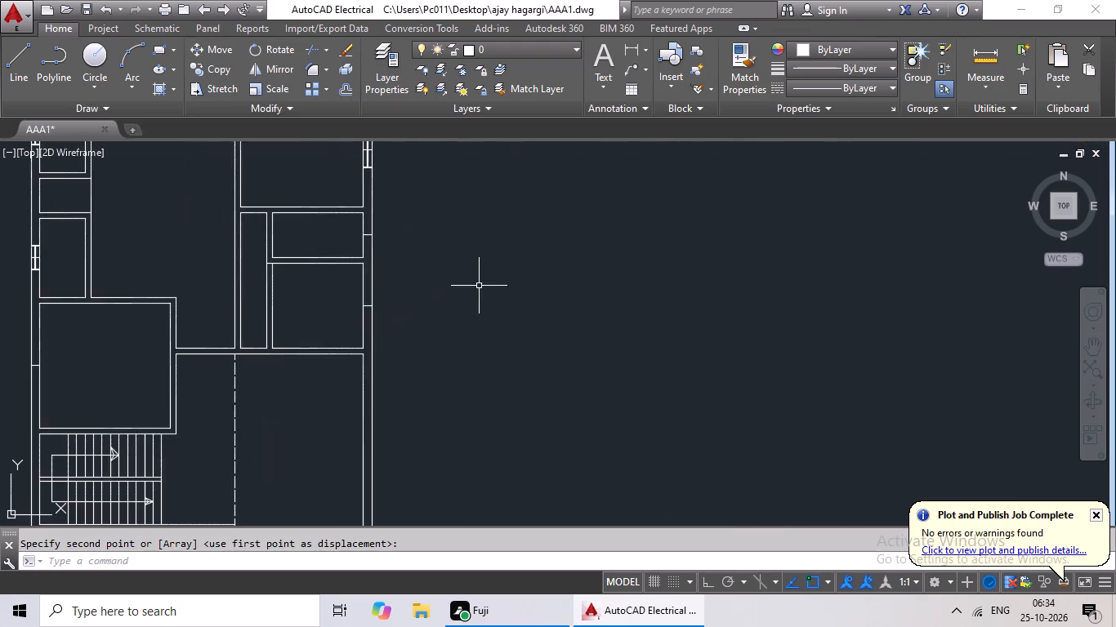
pyautogui.scroll(-1, 491, 285)
pyautogui.moveTo(513, 284); pyautogui.dragTo(401, 349, button='middle')
pyautogui.moveTo(493, 291); pyautogui.dragTo(373, 336, button='middle')
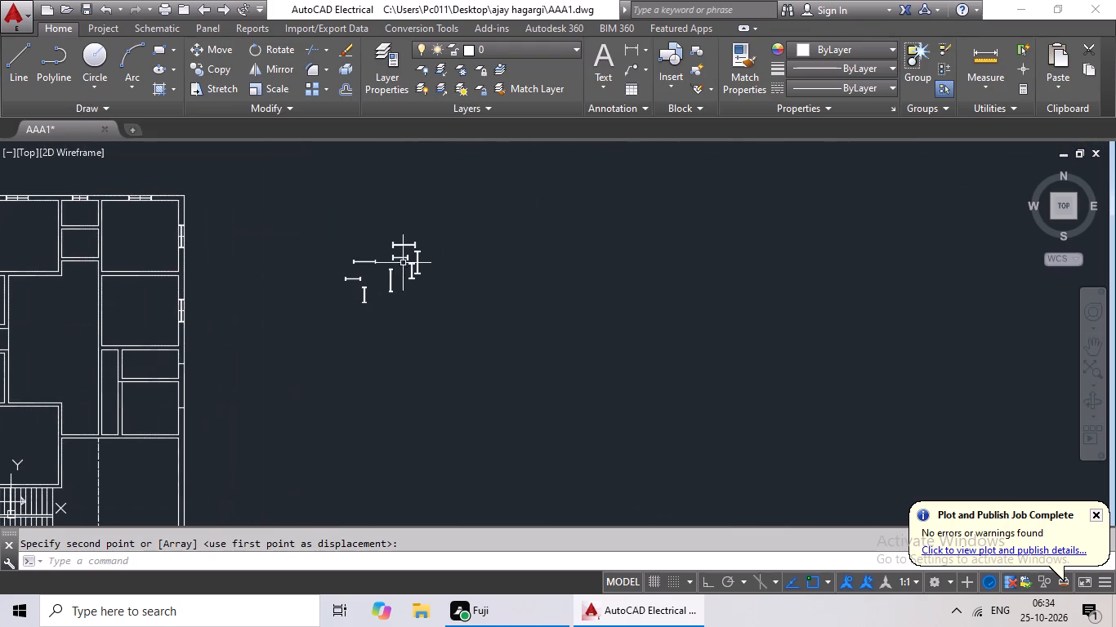
pyautogui.scroll(5, 413, 242)
pyautogui.scroll(-4, 448, 291)
pyautogui.scroll(1, 453, 312)
pyautogui.moveTo(455, 310); pyautogui.dragTo(488, 267, button='middle')
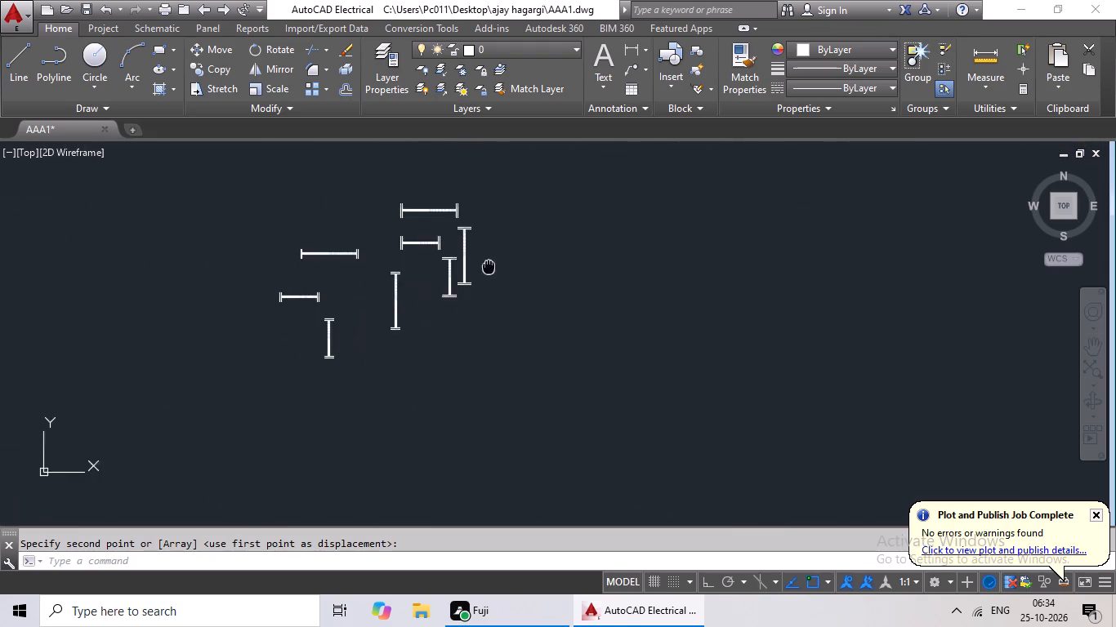
pyautogui.scroll(-3, 485, 315)
pyautogui.moveTo(475, 346); pyautogui.dragTo(499, 320, button='middle')
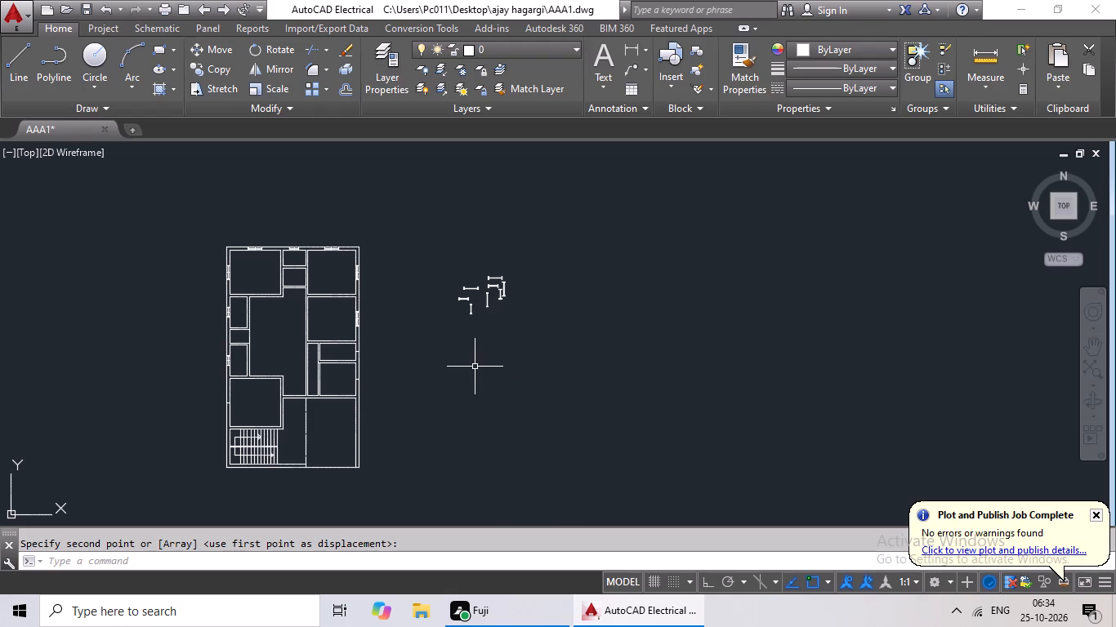
pyautogui.moveTo(477, 355); pyautogui.dragTo(413, 340, button='middle')
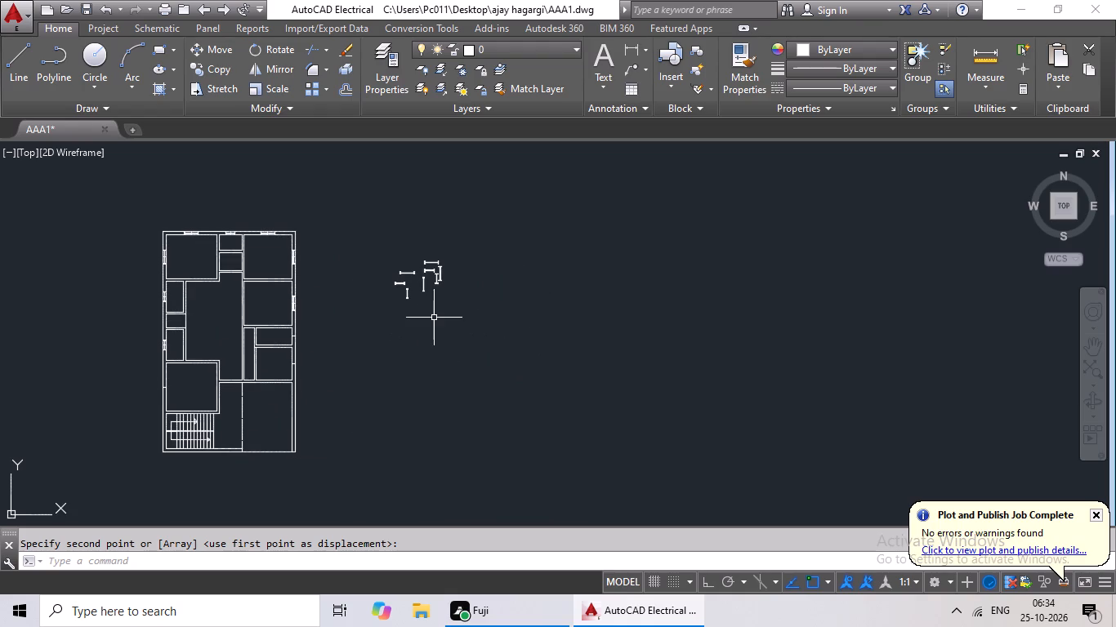
pyautogui.scroll(2, 440, 286)
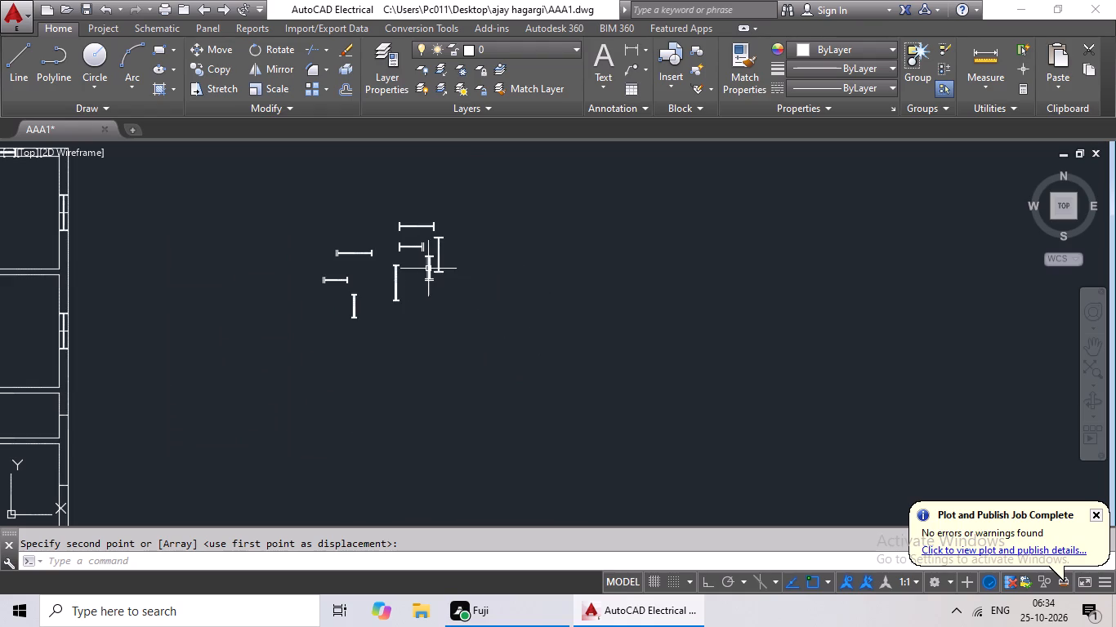
pyautogui.scroll(3, 428, 265)
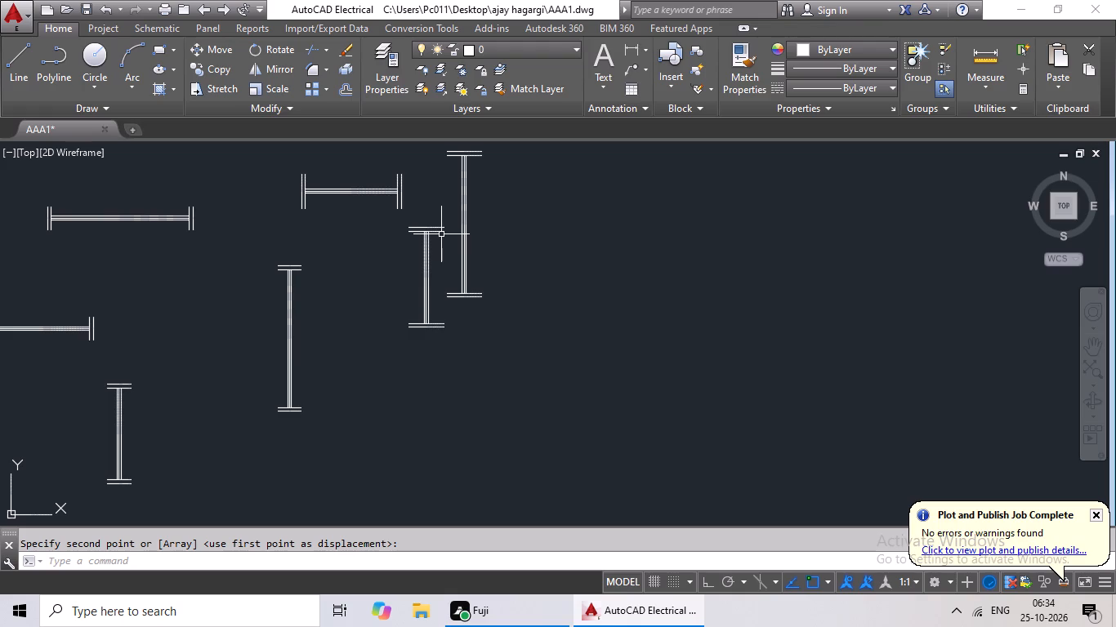
pyautogui.scroll(-3, 504, 272)
pyautogui.scroll(-2, 333, 287)
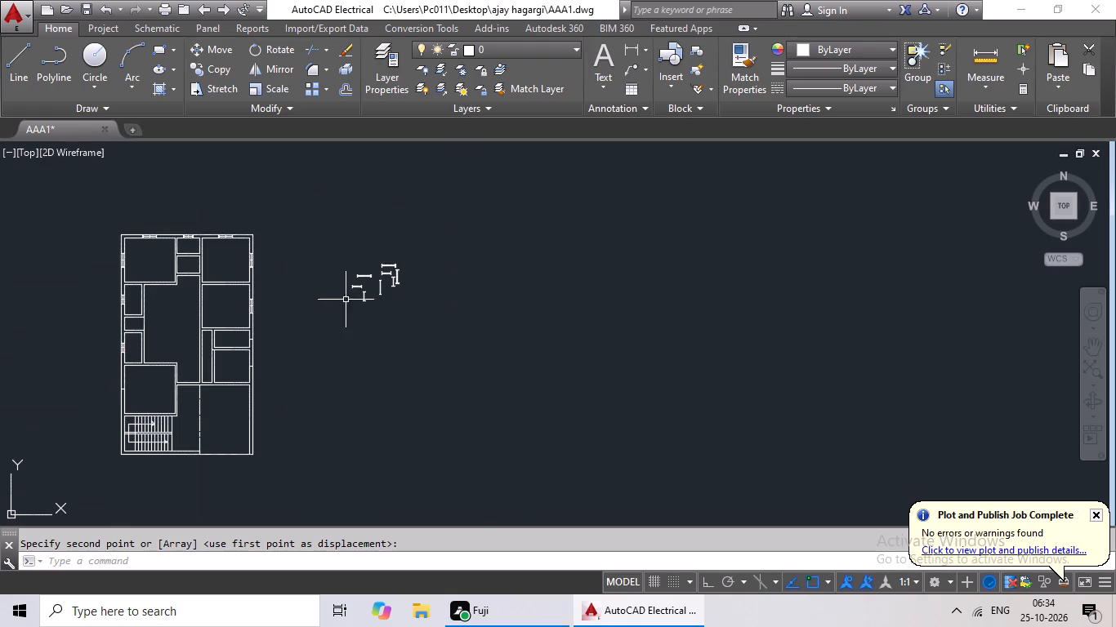
# Copy the vertical 3' window symbol for the 9" wall by its midpoint onto the left outer wall's centre mark at the room above the staircase.
pyautogui.scroll(4, 408, 280)
pyautogui.scroll(2, 328, 224)
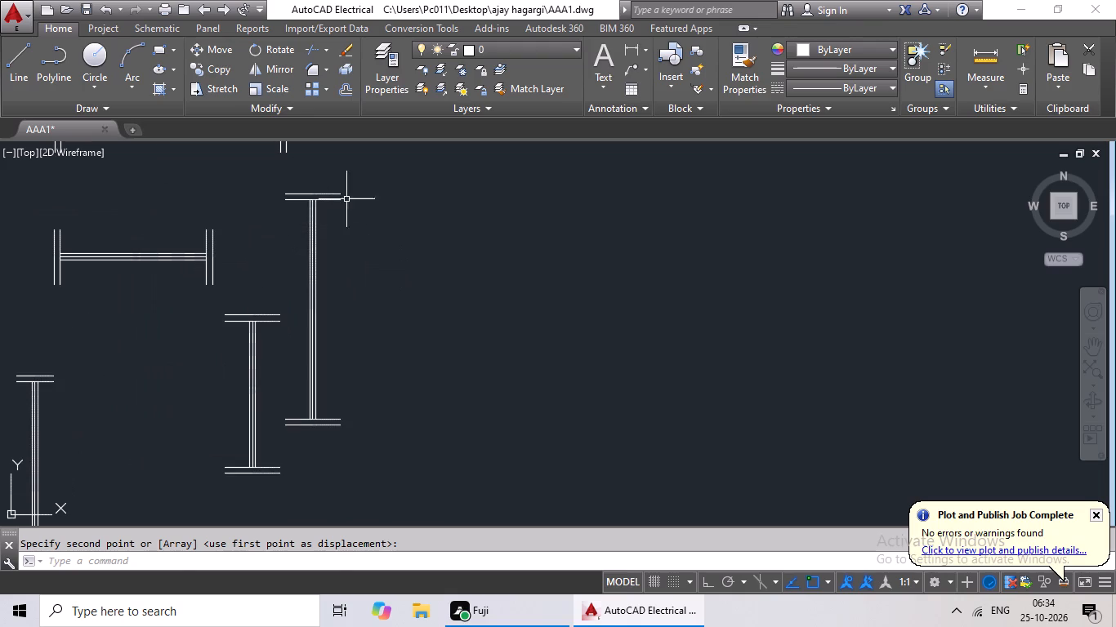
pyautogui.moveTo(353, 189); pyautogui.dragTo(317, 436)
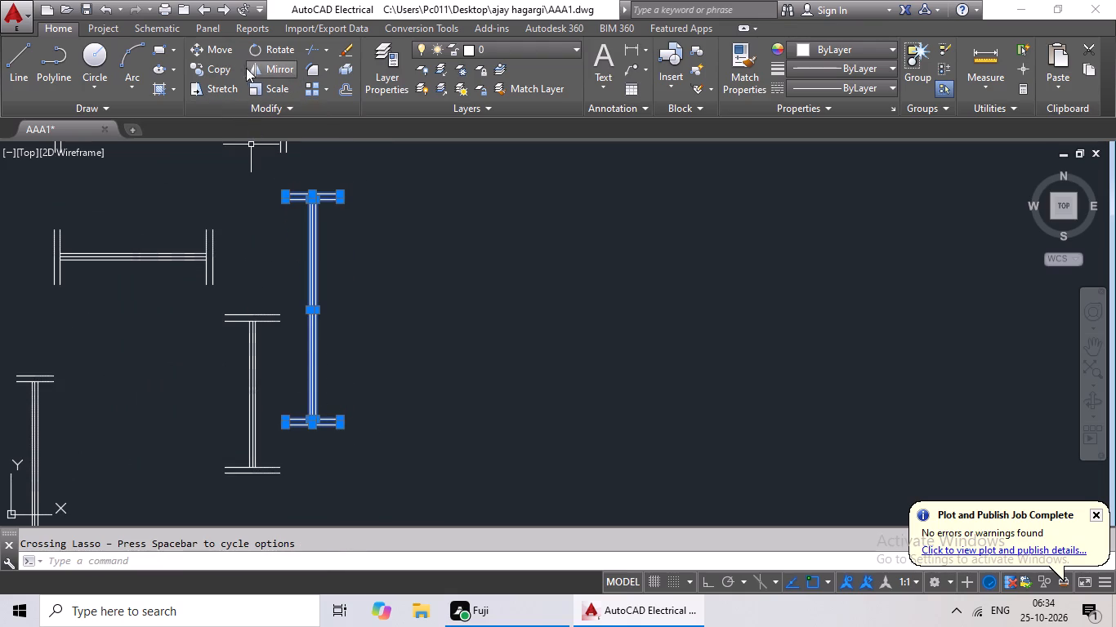
pyautogui.click(215, 65)
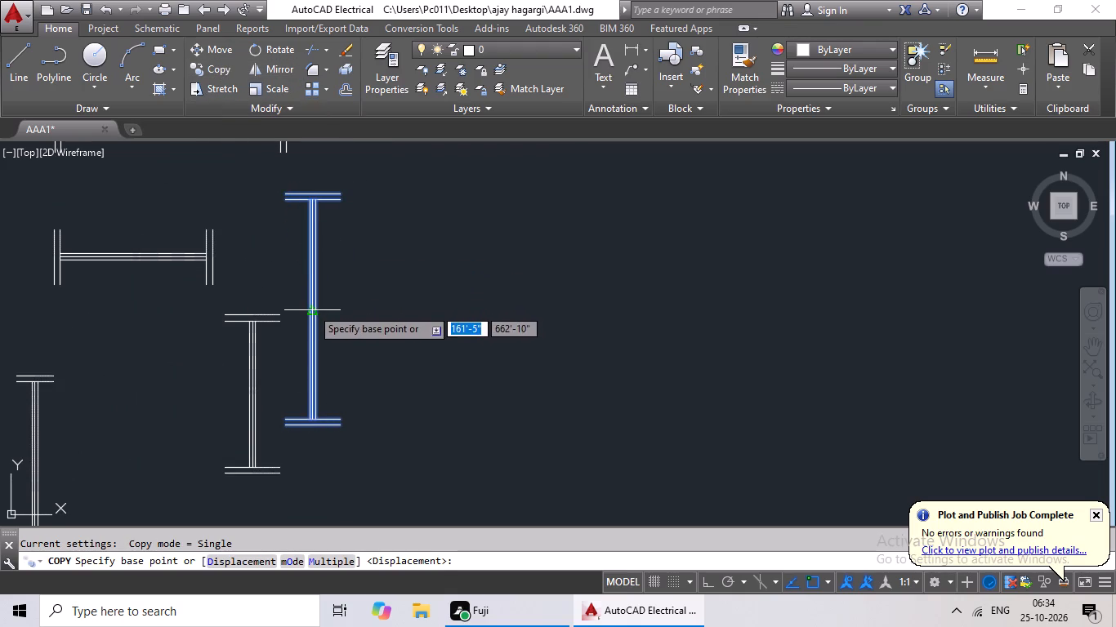
pyautogui.click(311, 308)
pyautogui.scroll(-4, 247, 322)
pyautogui.moveTo(190, 329); pyautogui.dragTo(406, 251, button='middle')
pyautogui.moveTo(293, 331); pyautogui.dragTo(553, 225, button='middle')
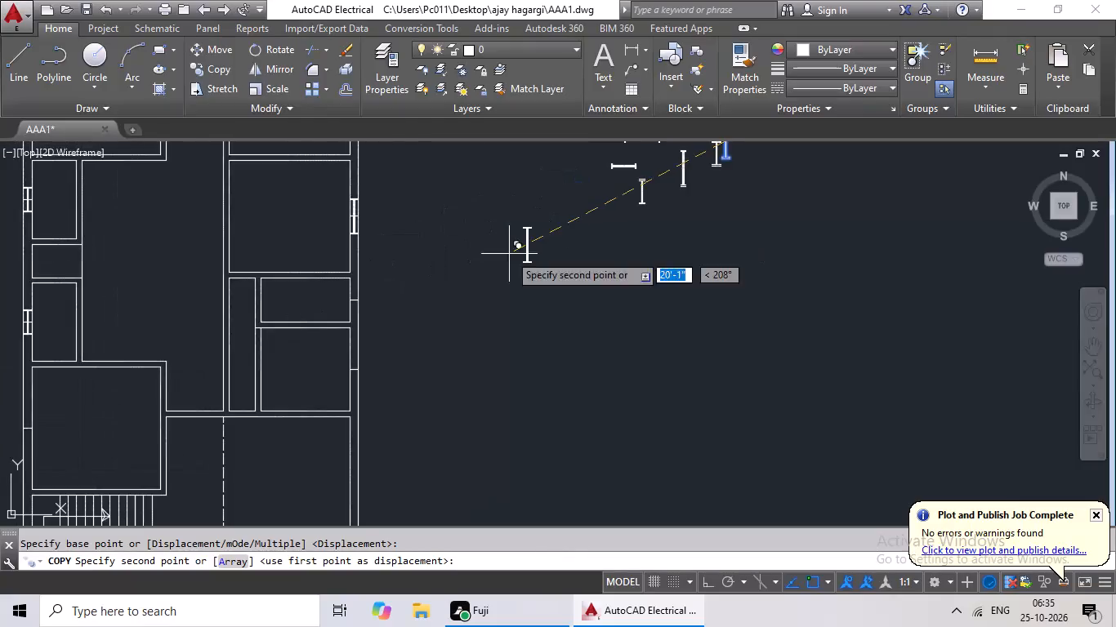
pyautogui.scroll(-2, 484, 273)
pyautogui.moveTo(417, 292); pyautogui.dragTo(526, 238, button='middle')
pyautogui.scroll(6, 405, 287)
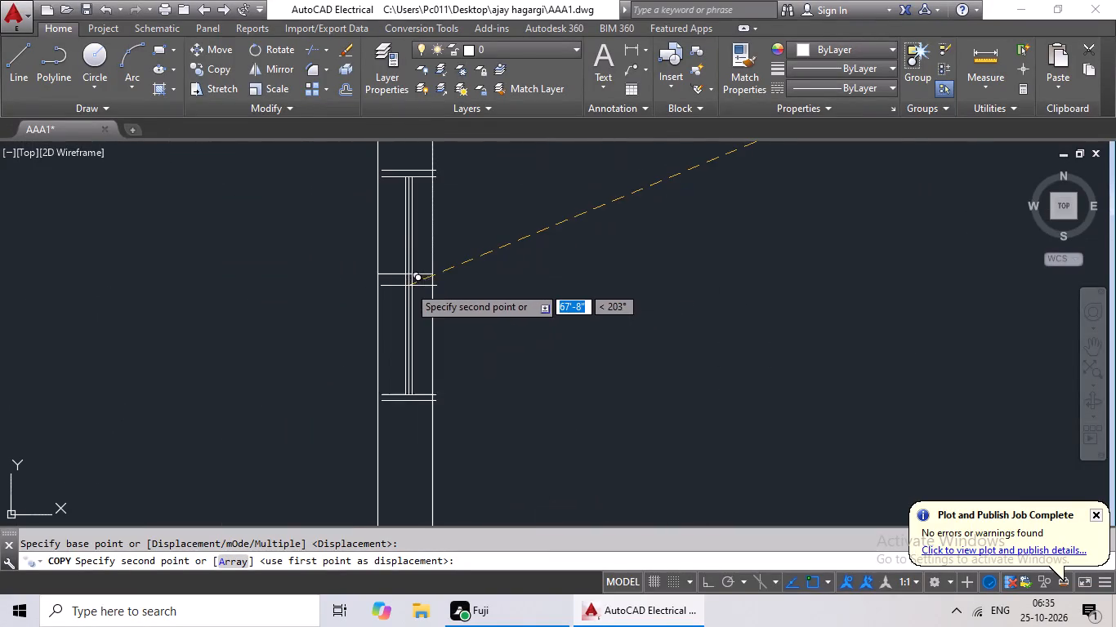
pyautogui.click(407, 272)
# Copy the vertical 3' window symbol for the 9" wall by its midpoint onto the right outer wall's lowest centre mark, at the room above the dashed-line area.
pyautogui.scroll(-4, 477, 257)
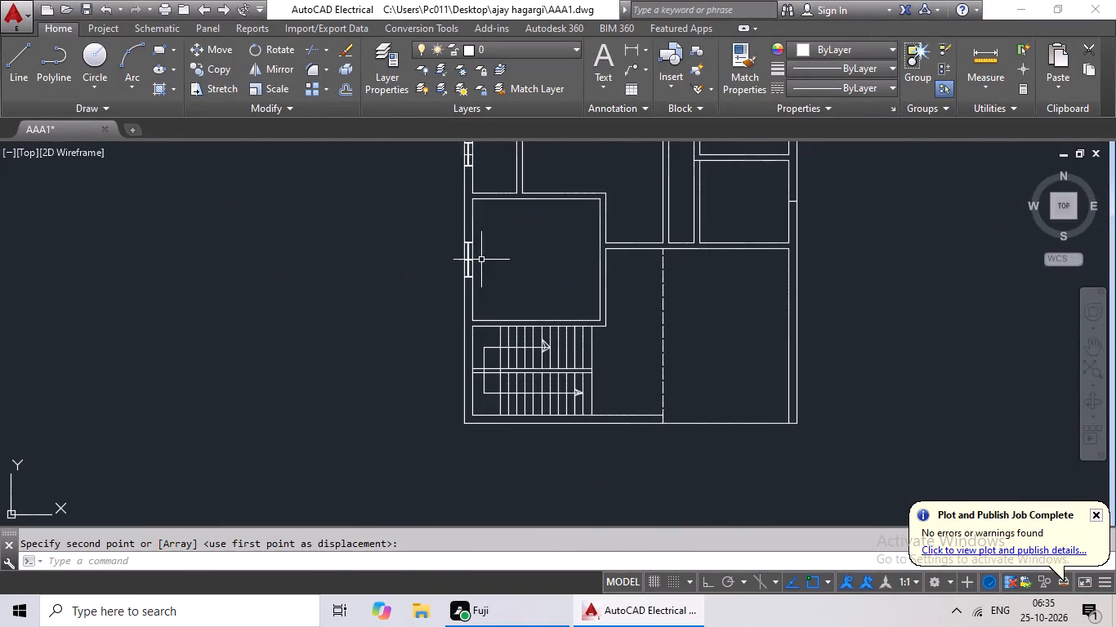
pyautogui.moveTo(496, 256); pyautogui.dragTo(291, 276, button='middle')
pyautogui.moveTo(329, 265); pyautogui.dragTo(232, 314, button='middle')
pyautogui.moveTo(318, 260); pyautogui.dragTo(229, 313, button='middle')
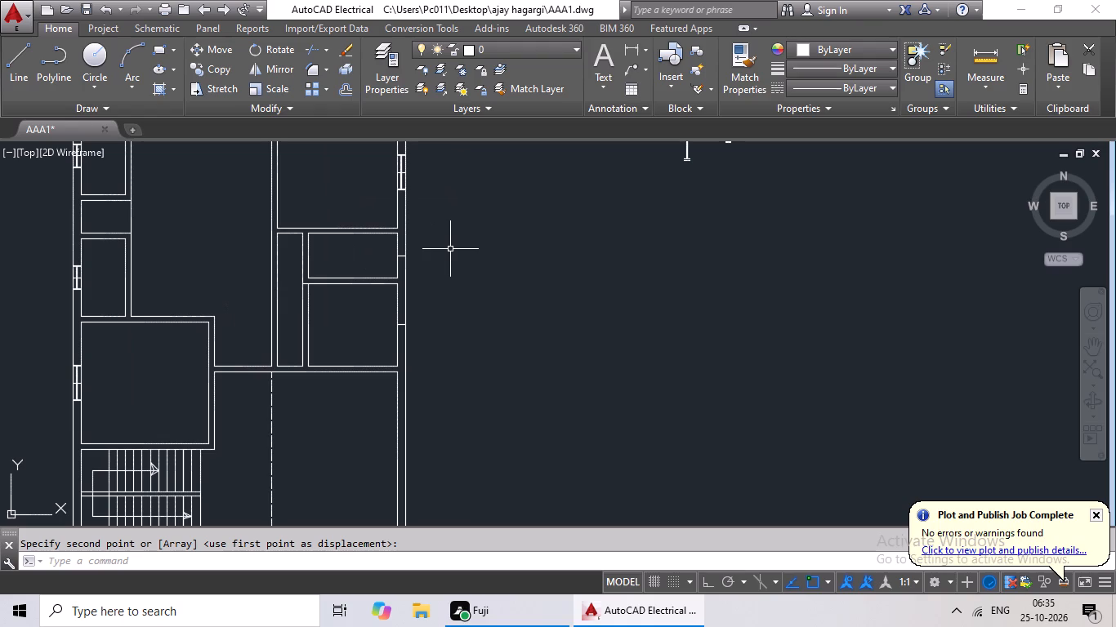
pyautogui.scroll(-2, 536, 244)
pyautogui.moveTo(509, 260); pyautogui.dragTo(403, 292, button='middle')
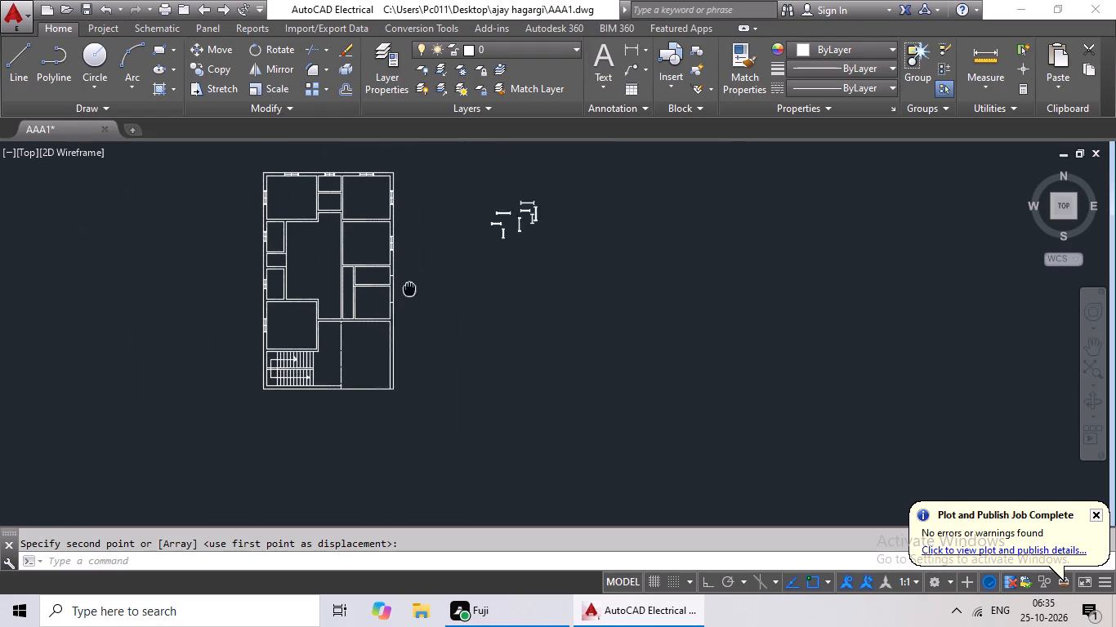
pyautogui.moveTo(403, 292); pyautogui.dragTo(401, 293, button='middle')
pyautogui.scroll(6, 521, 216)
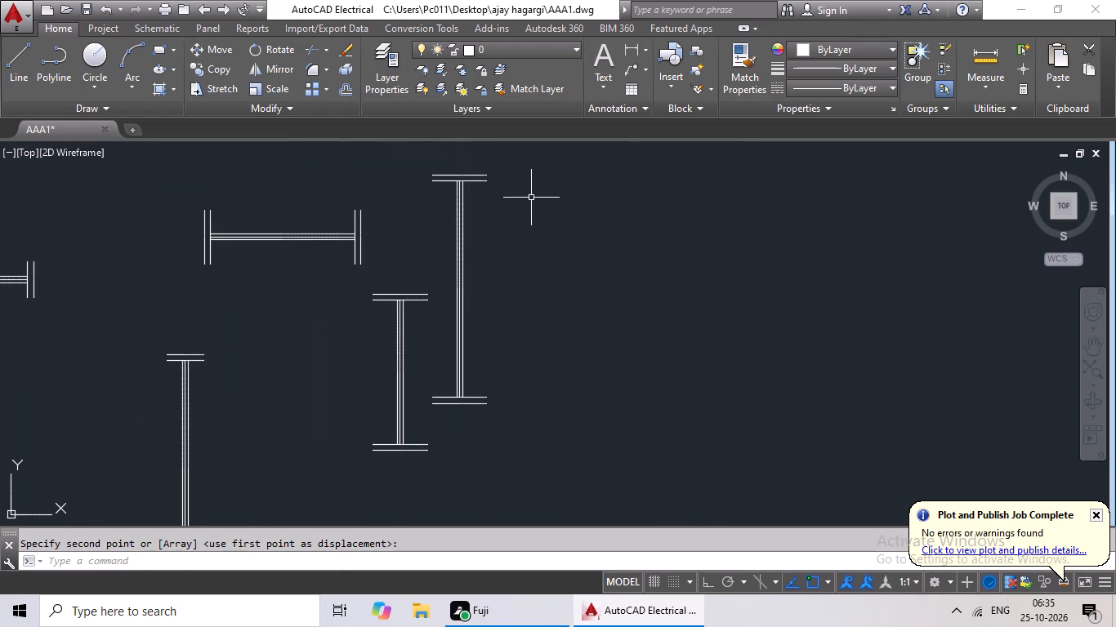
pyautogui.moveTo(531, 192); pyautogui.dragTo(465, 400)
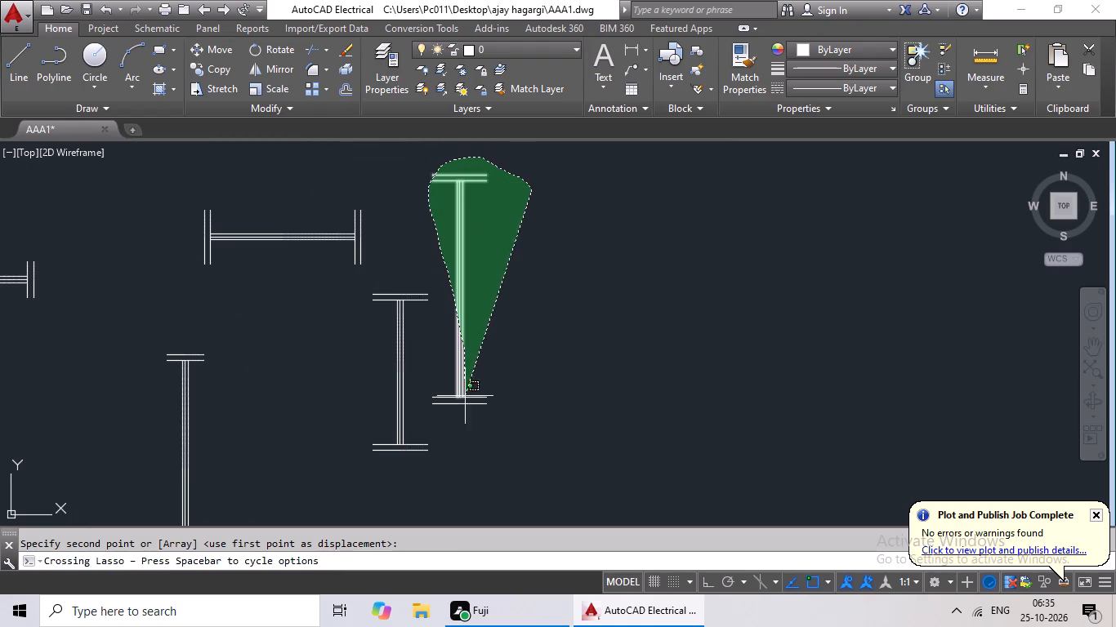
pyautogui.moveTo(465, 400); pyautogui.dragTo(471, 439)
pyautogui.moveTo(219, 64); pyautogui.dragTo(222, 74)
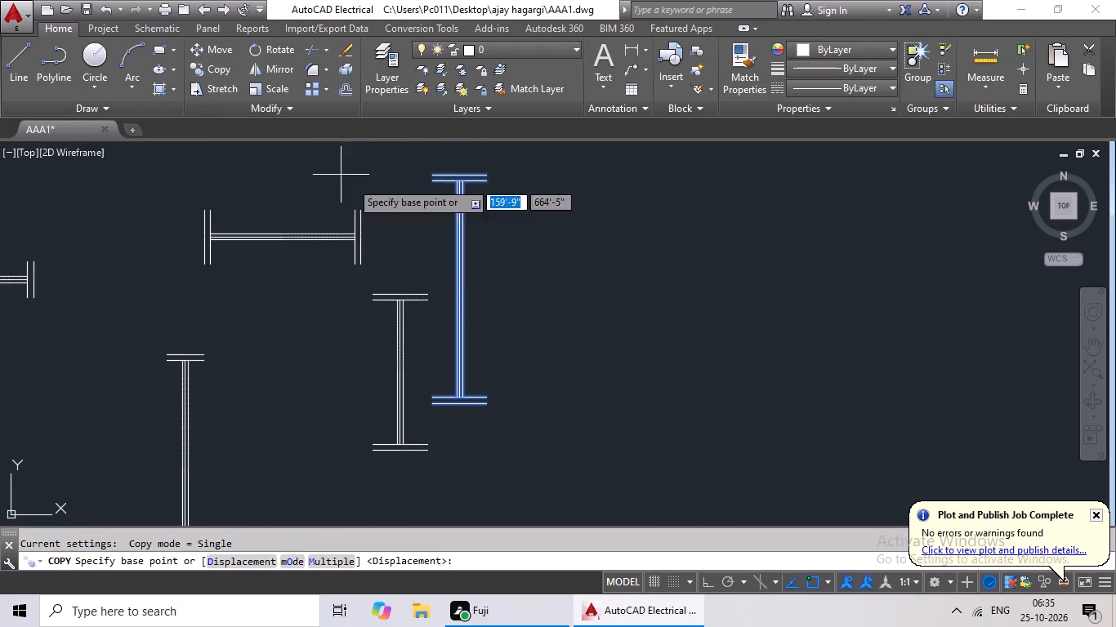
pyautogui.scroll(3, 462, 285)
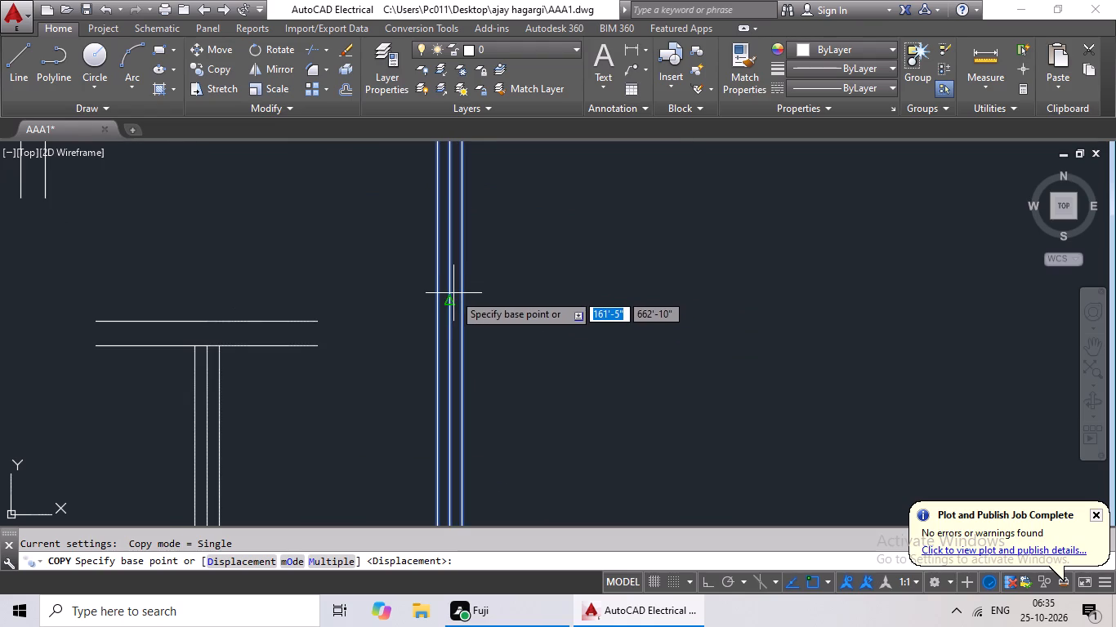
pyautogui.click(452, 302)
pyautogui.scroll(-4, 401, 321)
pyautogui.moveTo(360, 344); pyautogui.dragTo(468, 255, button='middle')
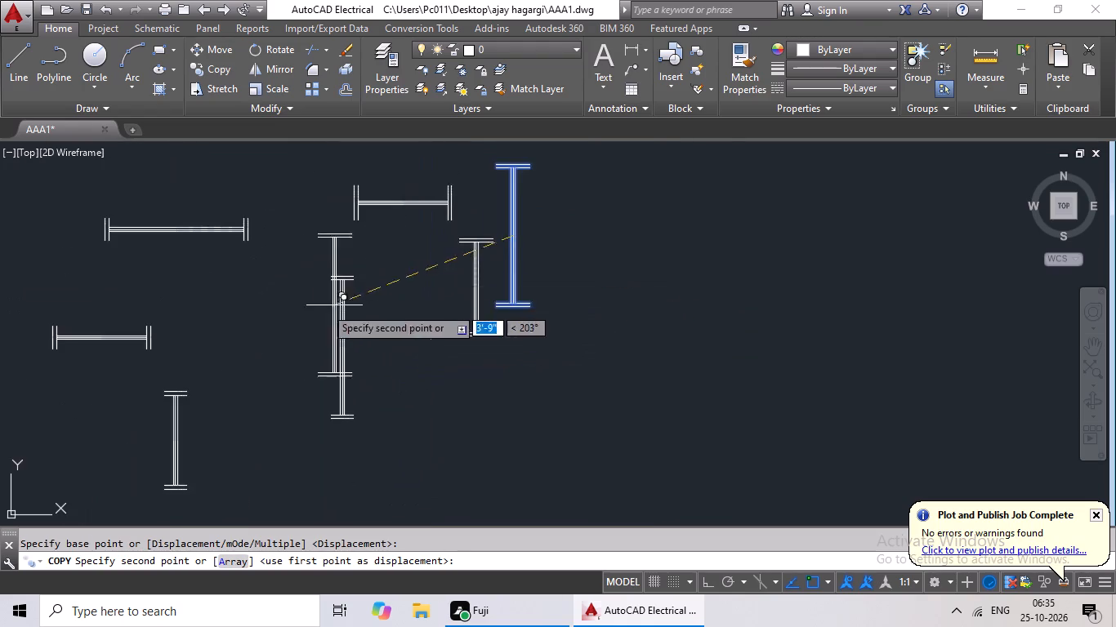
pyautogui.moveTo(315, 307); pyautogui.dragTo(529, 227, button='middle')
pyautogui.scroll(-2, 285, 335)
pyautogui.moveTo(275, 344); pyautogui.dragTo(488, 238, button='middle')
pyautogui.moveTo(150, 356); pyautogui.dragTo(373, 268, button='middle')
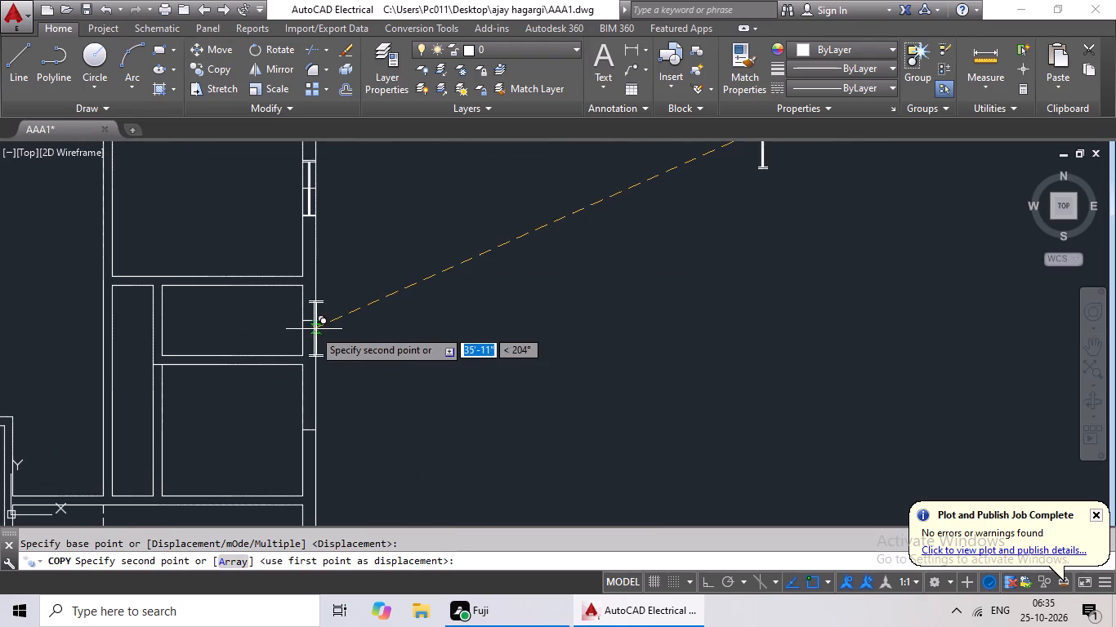
pyautogui.moveTo(315, 358); pyautogui.dragTo(341, 278, button='middle')
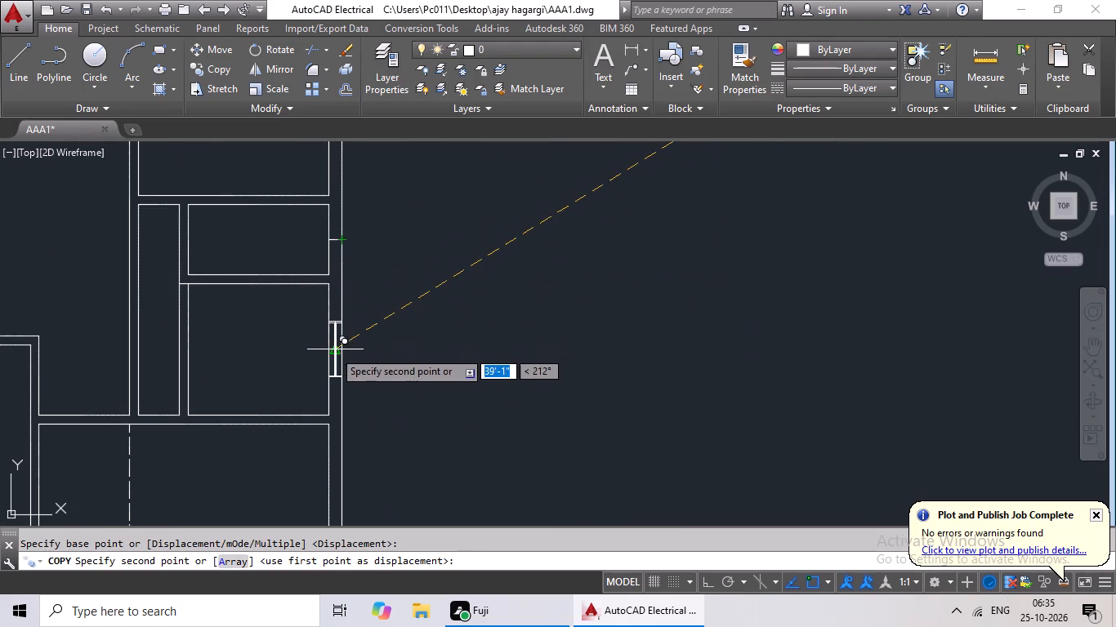
pyautogui.scroll(3, 334, 355)
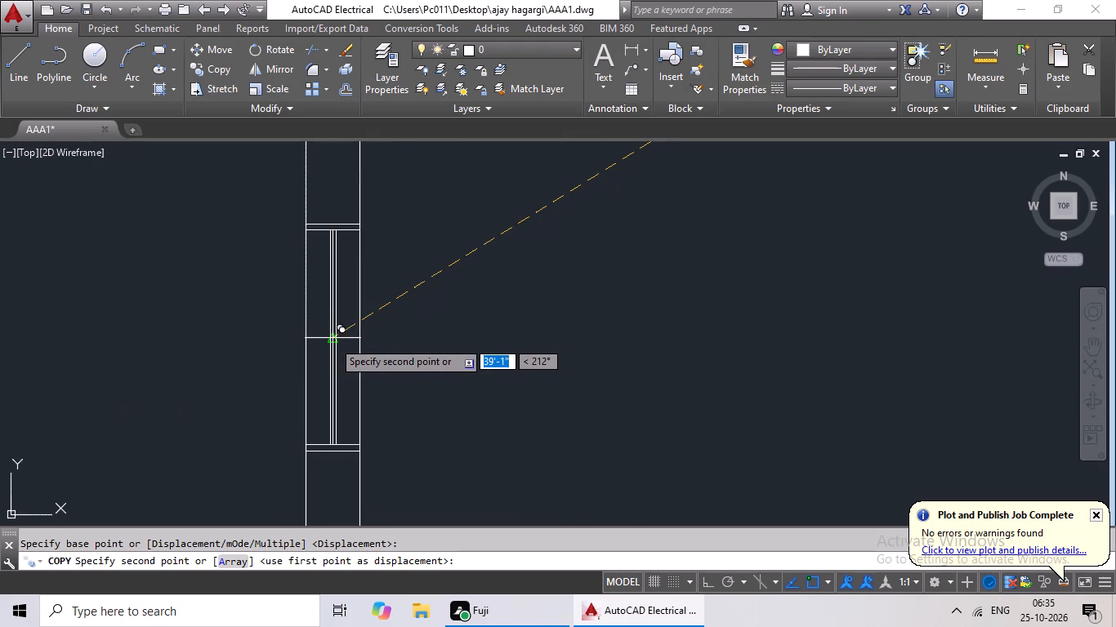
pyautogui.click(333, 340)
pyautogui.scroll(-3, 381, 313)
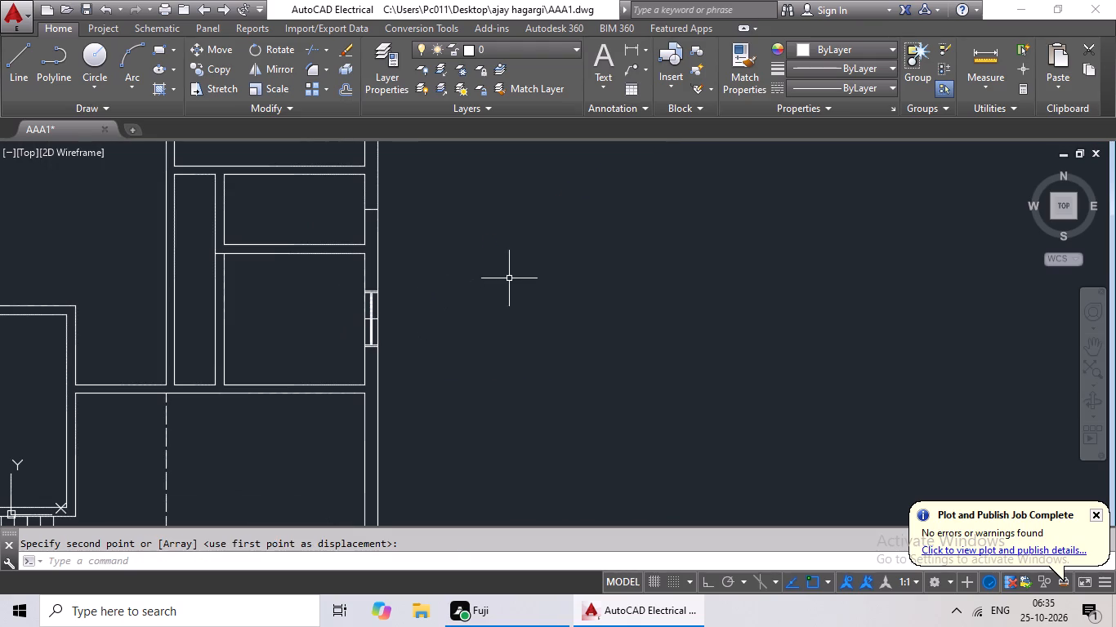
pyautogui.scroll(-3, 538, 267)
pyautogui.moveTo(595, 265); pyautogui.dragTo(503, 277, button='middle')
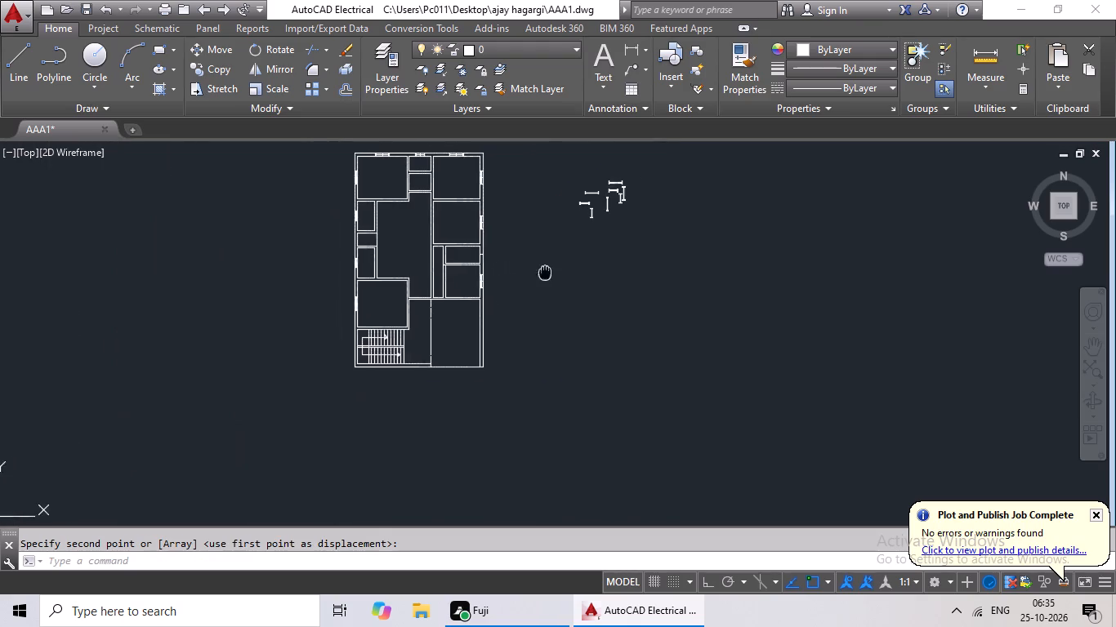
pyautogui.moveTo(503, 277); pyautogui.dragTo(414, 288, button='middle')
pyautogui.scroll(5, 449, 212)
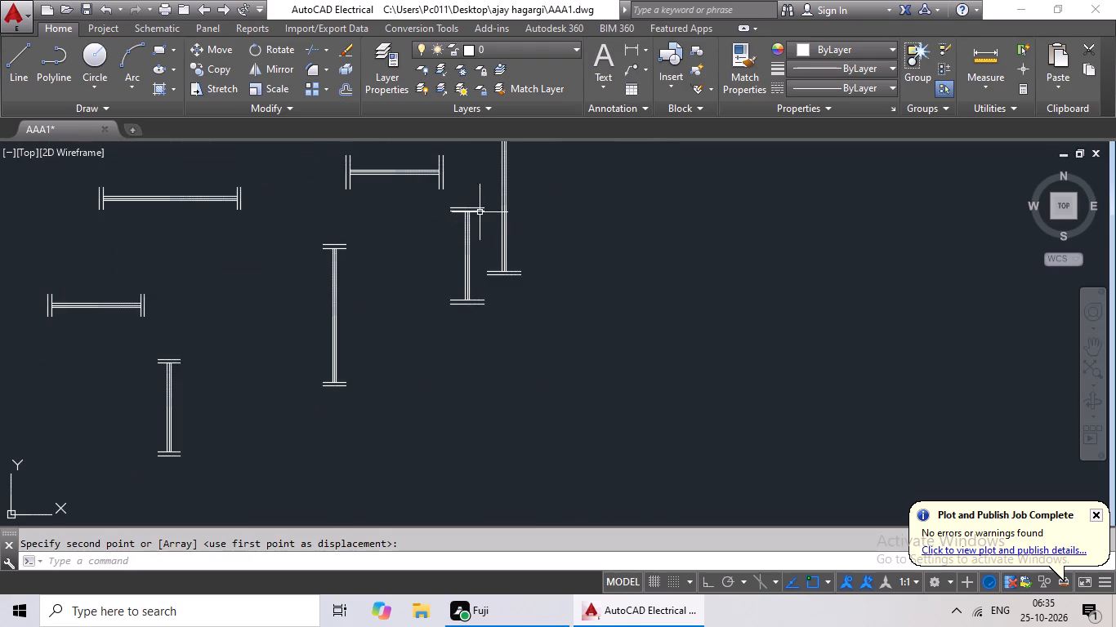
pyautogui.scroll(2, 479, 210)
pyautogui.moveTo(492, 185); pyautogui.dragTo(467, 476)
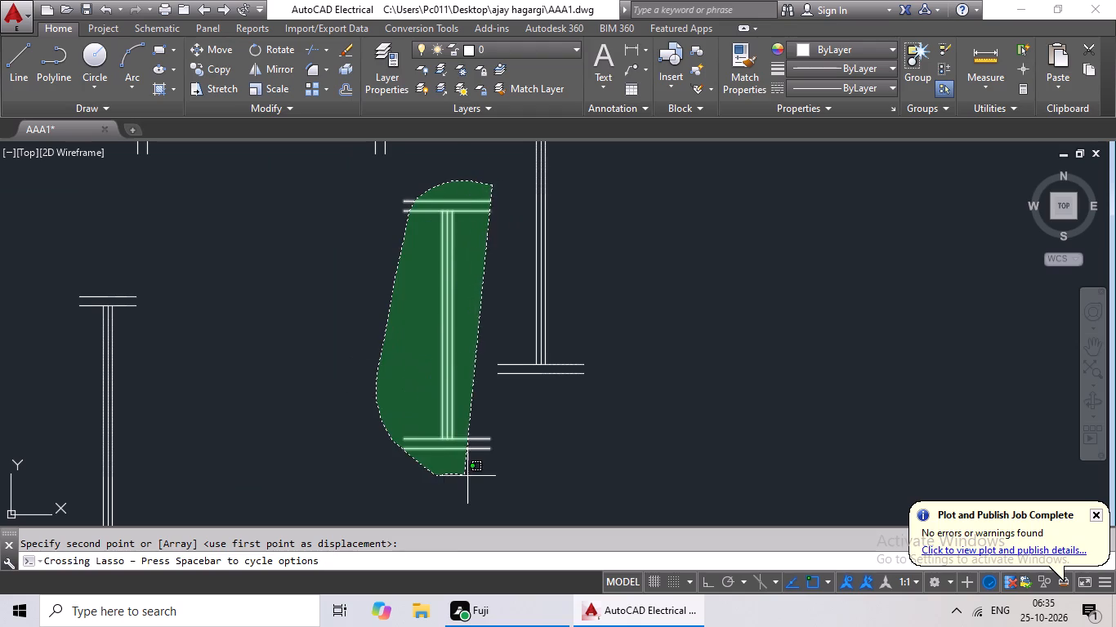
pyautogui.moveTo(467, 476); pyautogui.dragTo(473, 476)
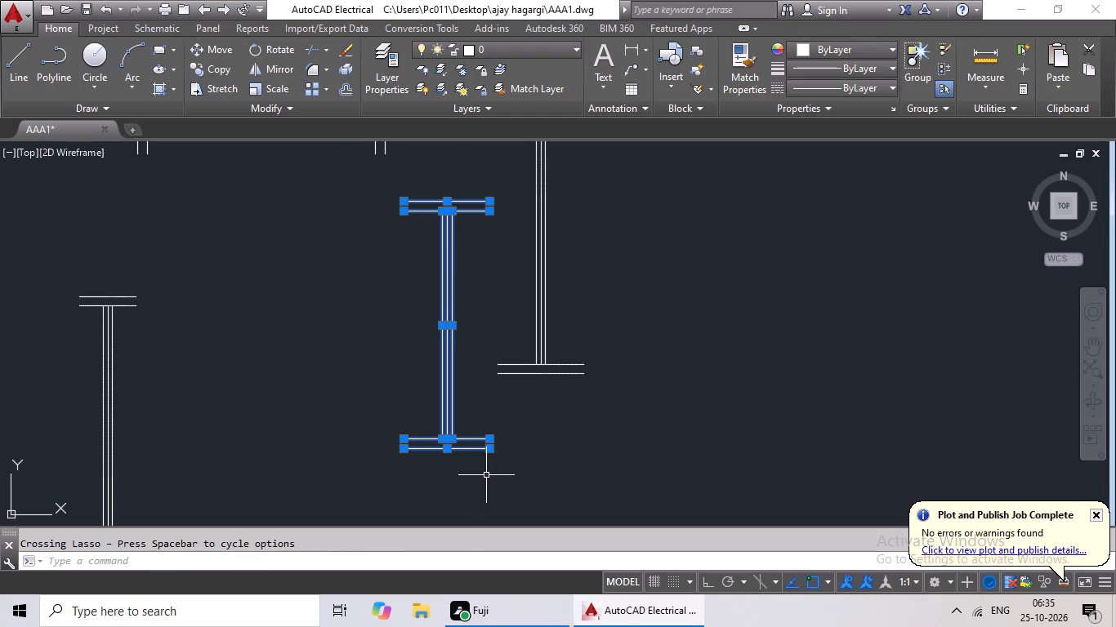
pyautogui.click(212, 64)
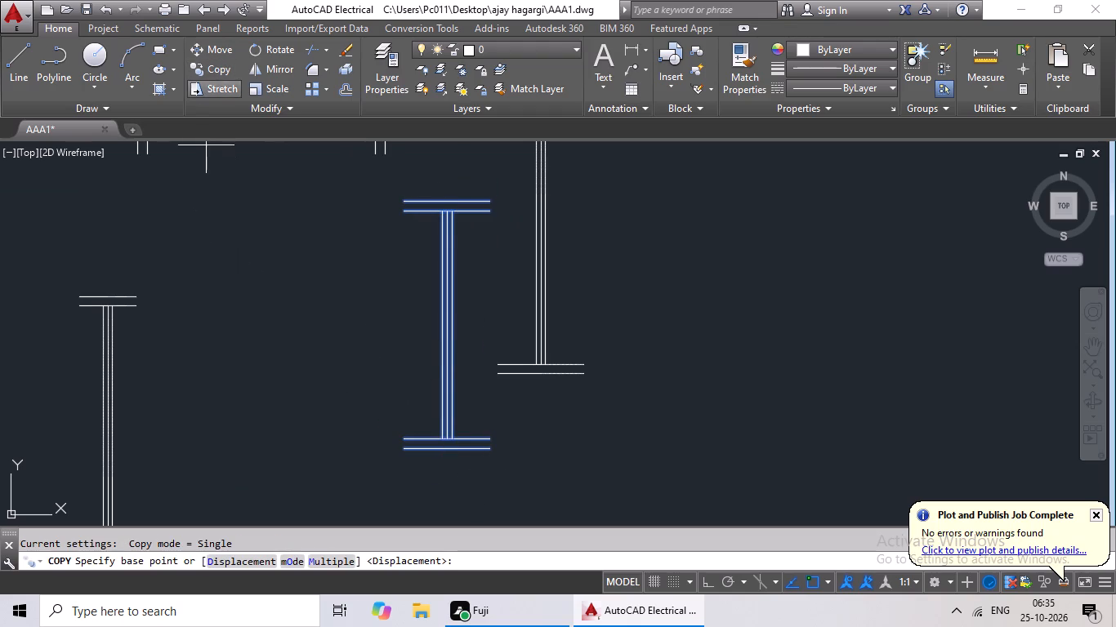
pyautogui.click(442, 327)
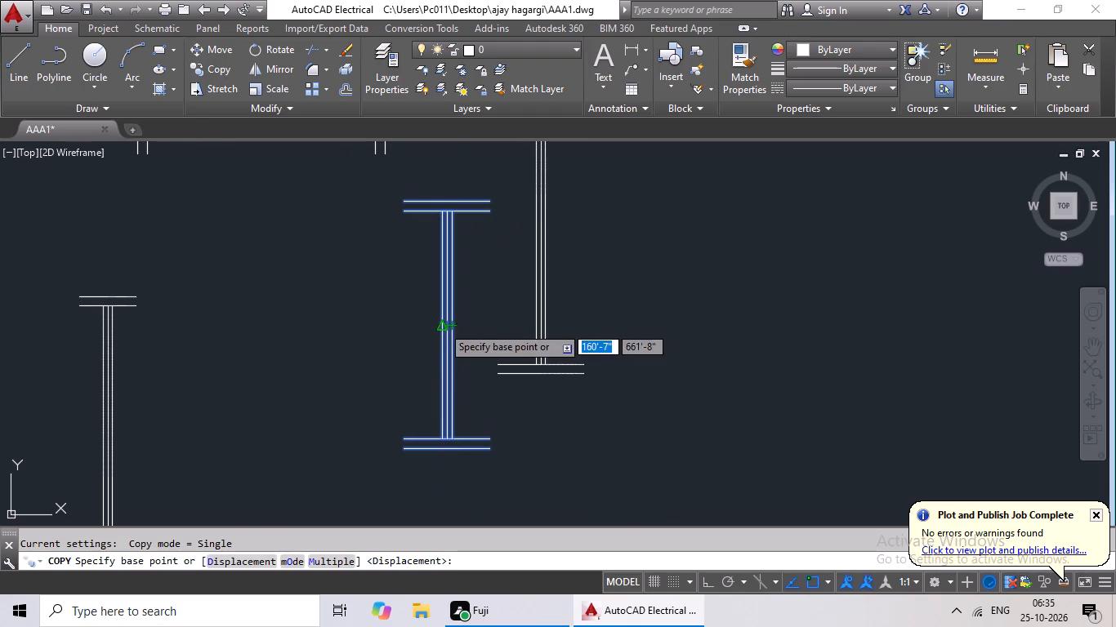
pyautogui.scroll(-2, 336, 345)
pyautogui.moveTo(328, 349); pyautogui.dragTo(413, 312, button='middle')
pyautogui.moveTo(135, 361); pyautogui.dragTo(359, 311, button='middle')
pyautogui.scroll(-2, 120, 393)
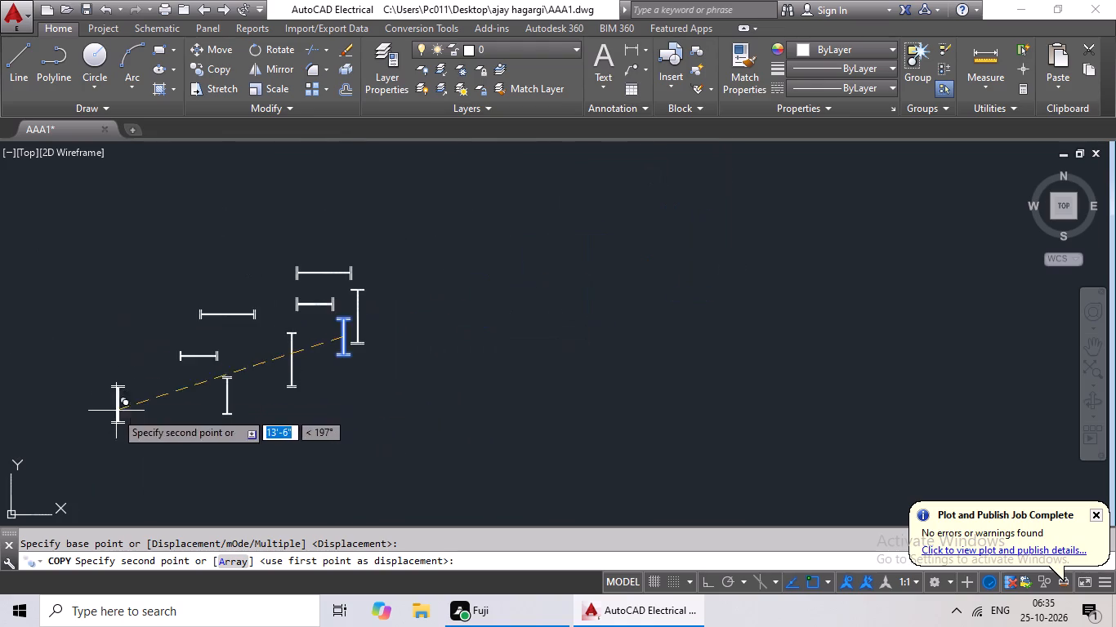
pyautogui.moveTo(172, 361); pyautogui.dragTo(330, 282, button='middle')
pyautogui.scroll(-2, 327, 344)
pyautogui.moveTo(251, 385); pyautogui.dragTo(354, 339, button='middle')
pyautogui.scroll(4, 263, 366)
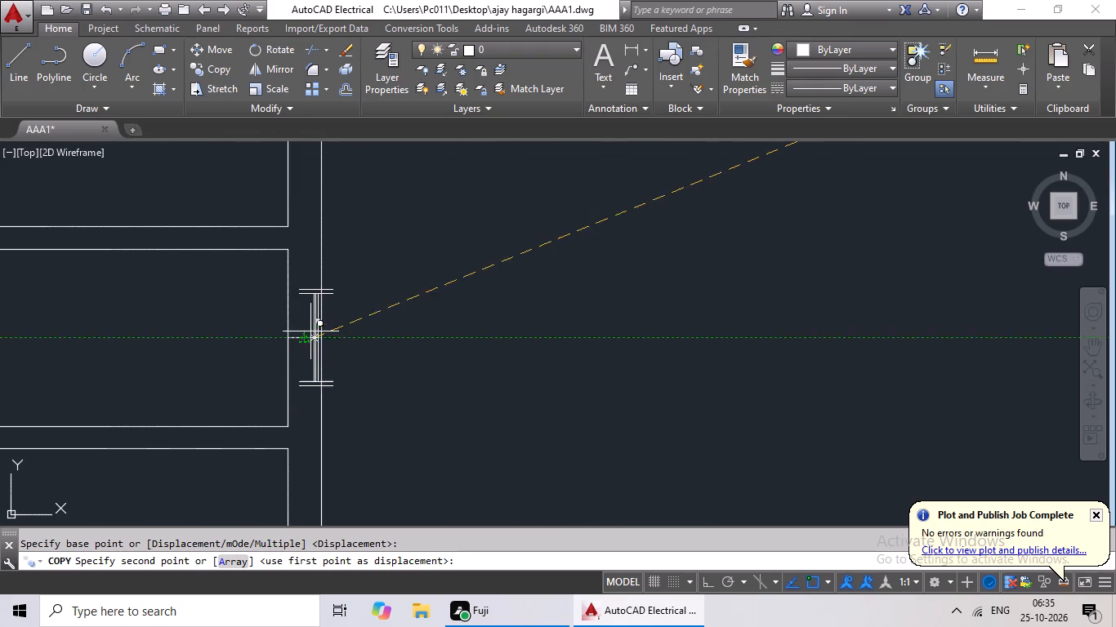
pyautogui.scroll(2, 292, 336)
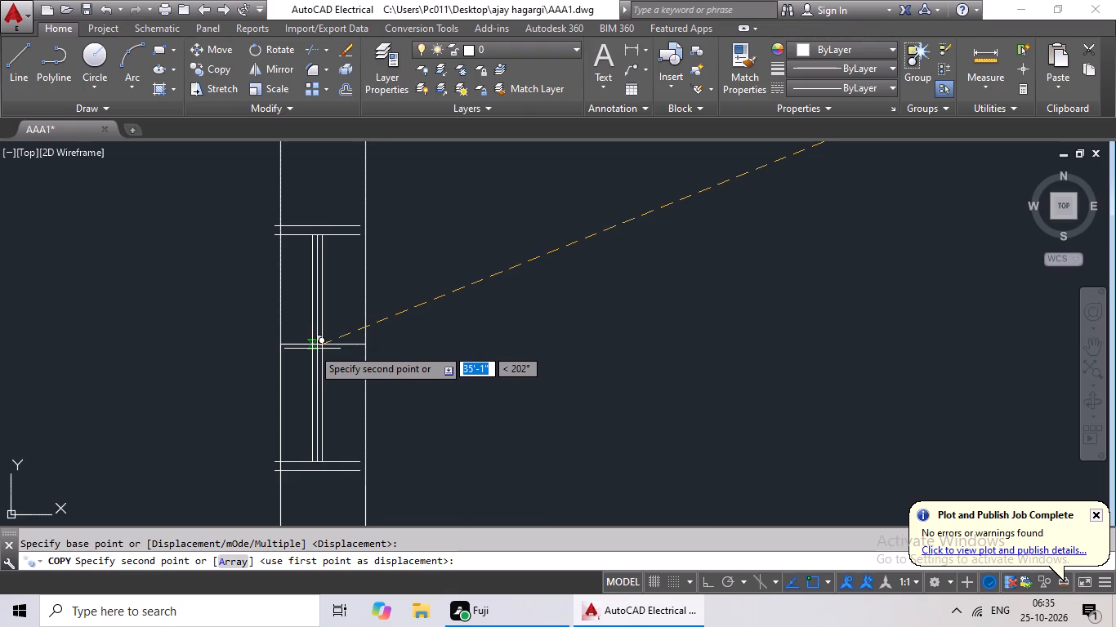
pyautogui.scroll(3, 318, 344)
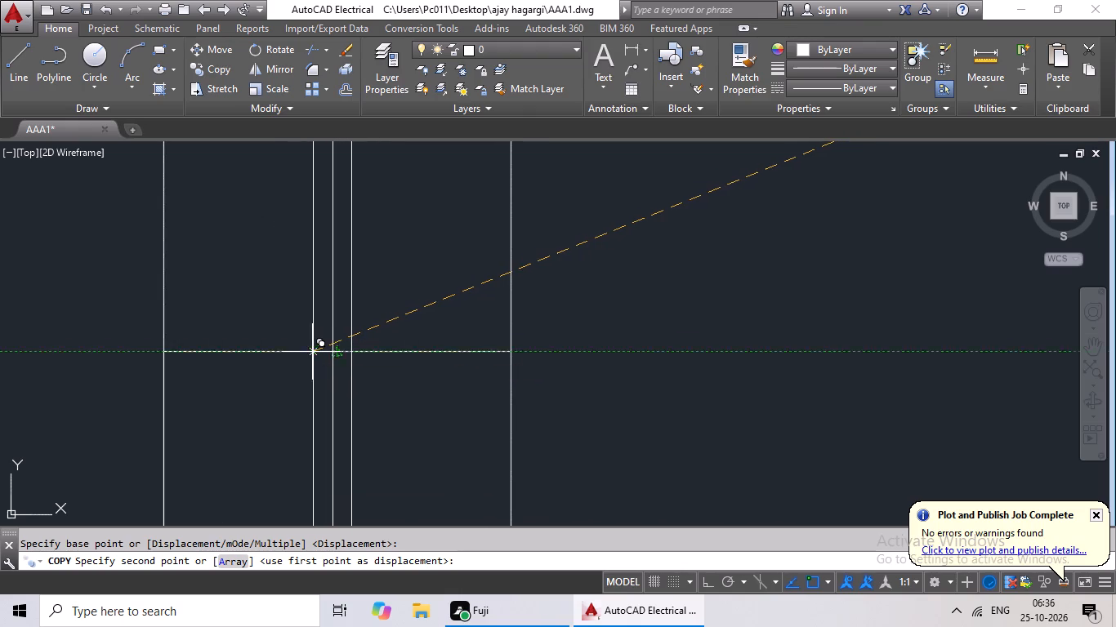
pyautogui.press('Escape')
# Copy the vertical 2' window symbol for the 9" wall by its midpoint onto the remaining centre mark of the right outer wall, at the small room.
pyautogui.scroll(-4, 438, 340)
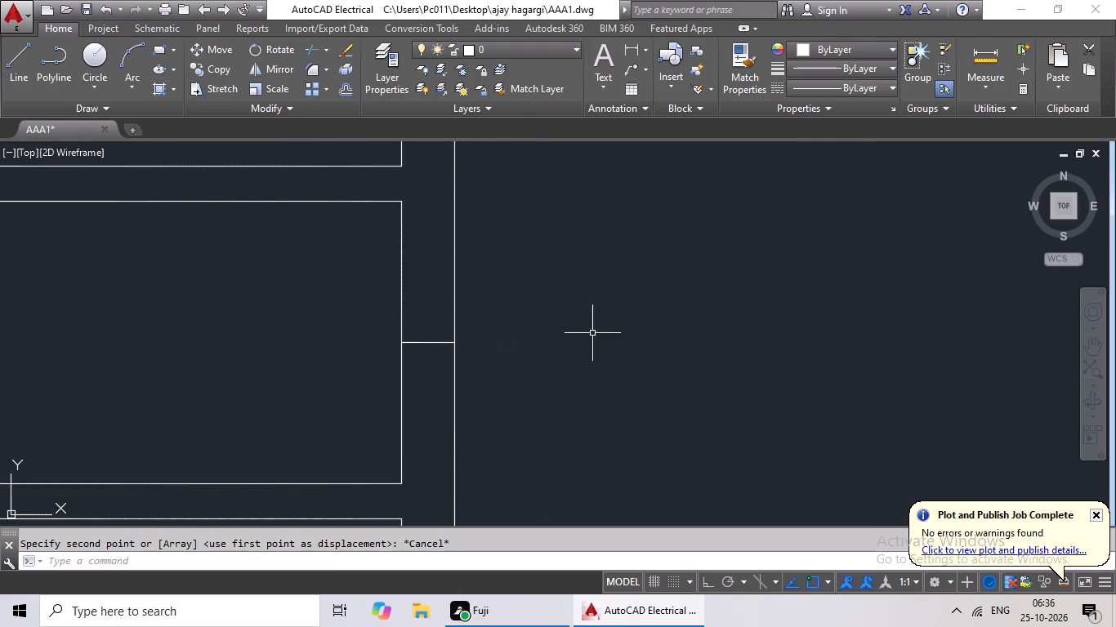
pyautogui.scroll(-1, 403, 362)
pyautogui.moveTo(557, 291); pyautogui.dragTo(226, 376, button='middle')
pyautogui.scroll(-3, 326, 322)
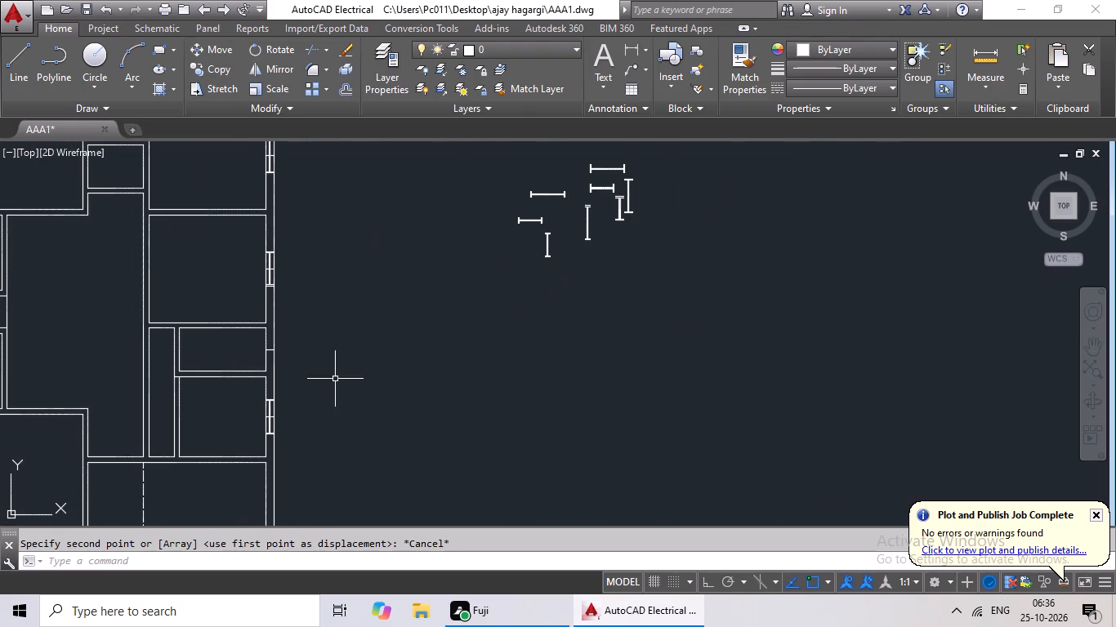
pyautogui.moveTo(376, 339); pyautogui.dragTo(275, 372, button='middle')
pyautogui.scroll(3, 507, 238)
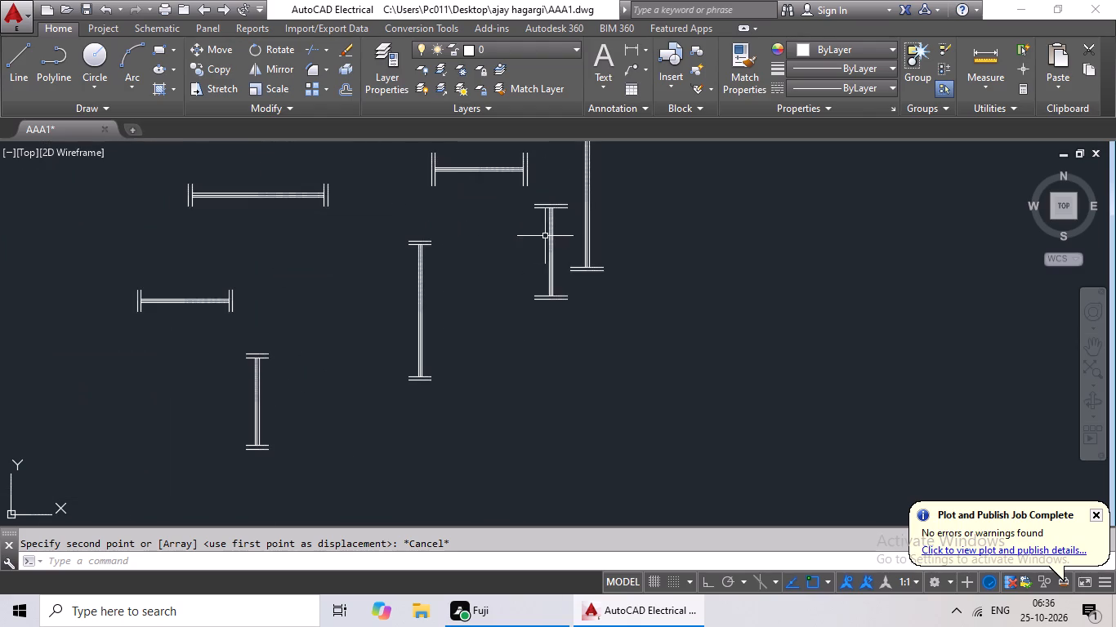
pyautogui.scroll(2, 545, 236)
pyautogui.moveTo(565, 247); pyautogui.dragTo(471, 307, button='middle')
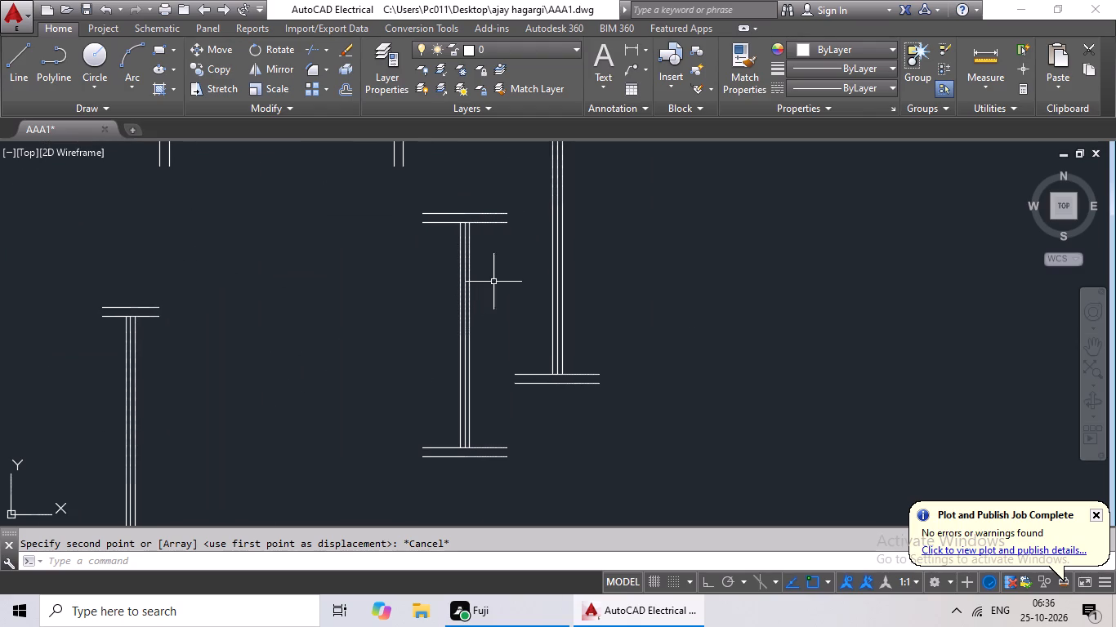
pyautogui.moveTo(483, 186); pyautogui.dragTo(480, 484)
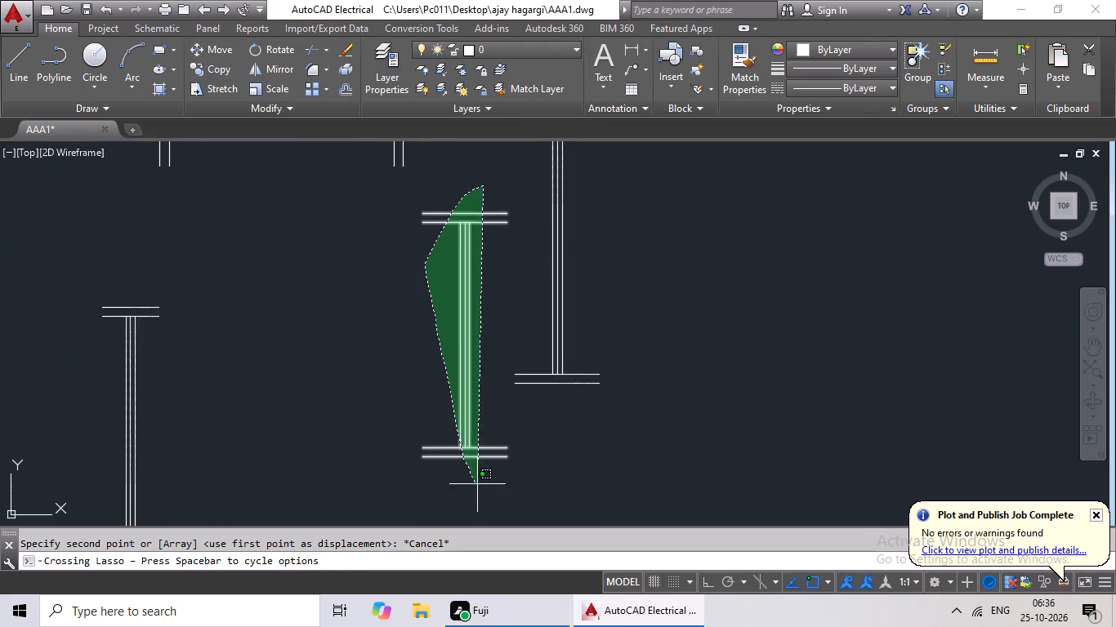
pyautogui.moveTo(480, 484); pyautogui.dragTo(491, 479)
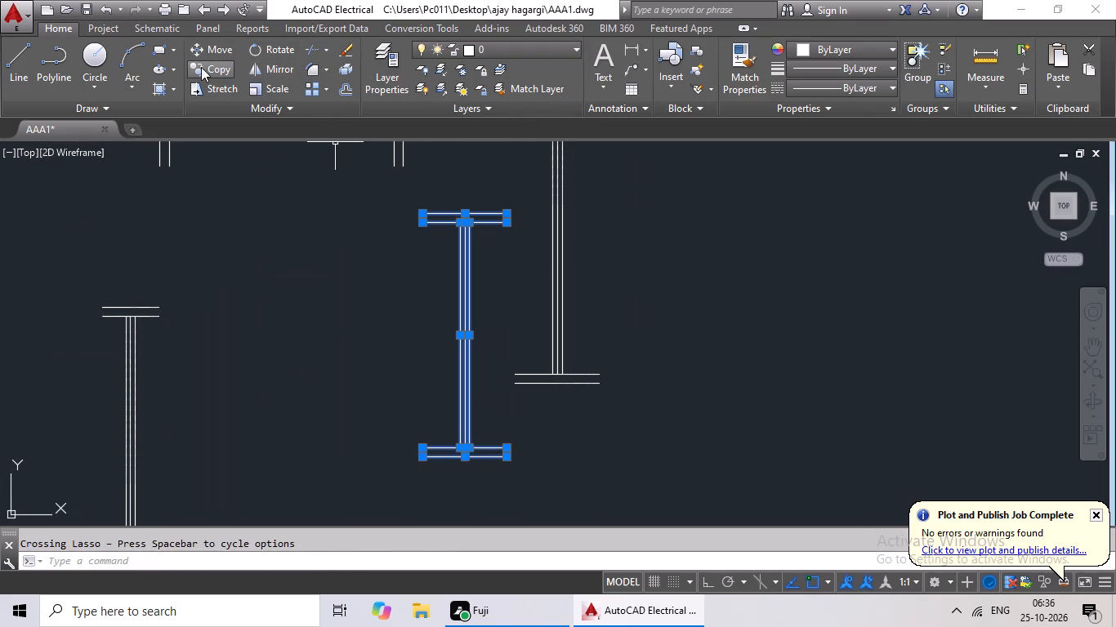
pyautogui.click(208, 64)
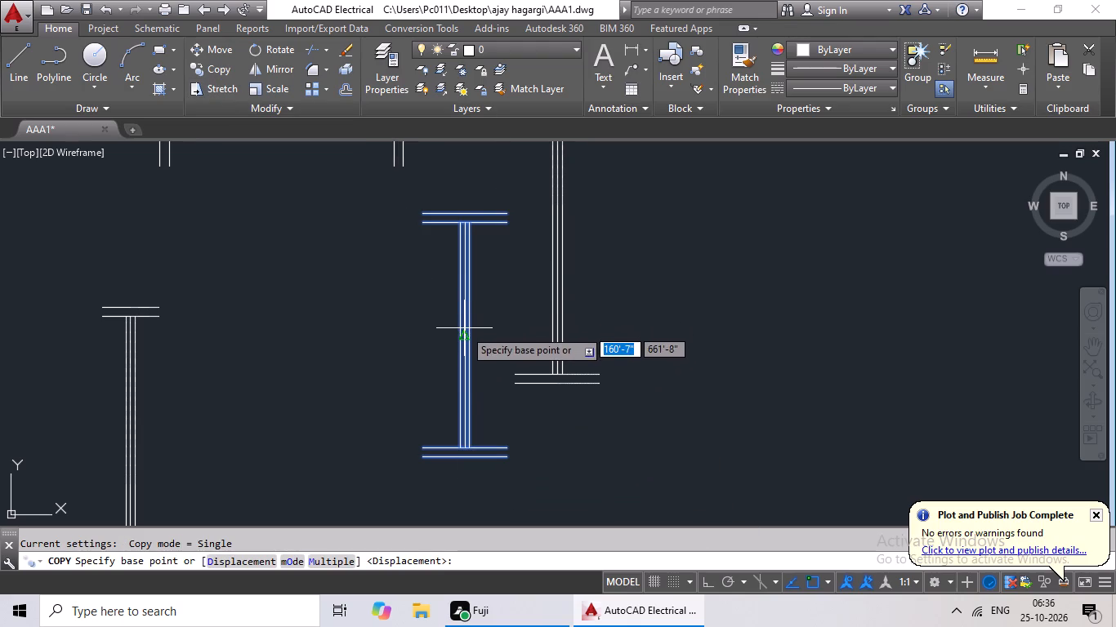
pyautogui.click(464, 334)
pyautogui.scroll(-5, 336, 334)
pyautogui.moveTo(288, 333); pyautogui.dragTo(334, 296, button='middle')
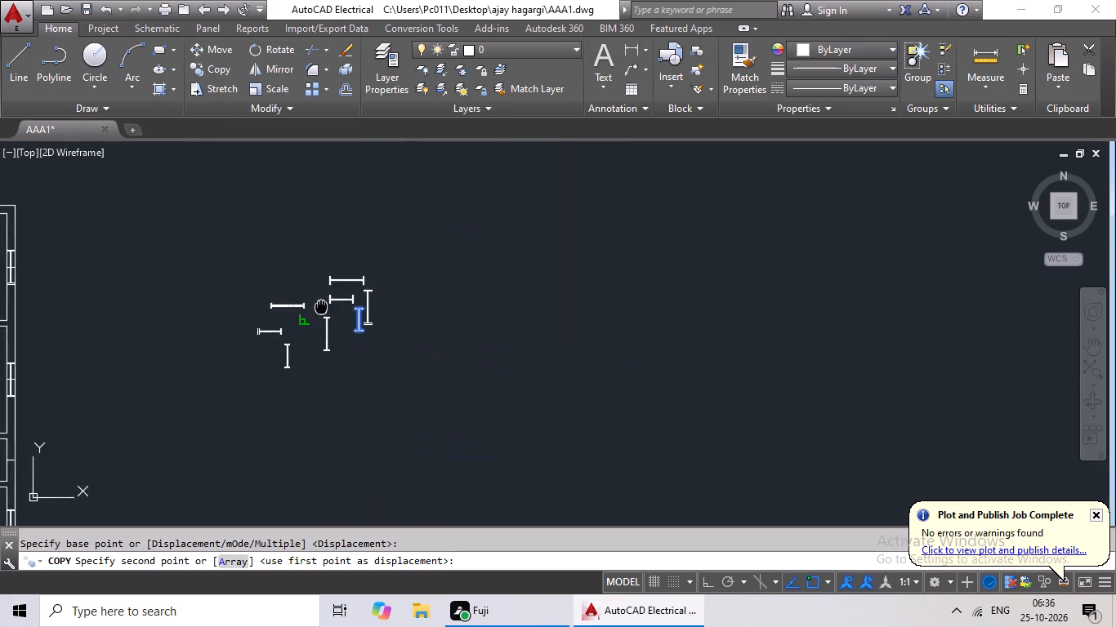
pyautogui.moveTo(334, 296); pyautogui.dragTo(467, 251, button='middle')
pyautogui.moveTo(319, 322); pyautogui.dragTo(446, 237, button='middle')
pyautogui.scroll(4, 292, 311)
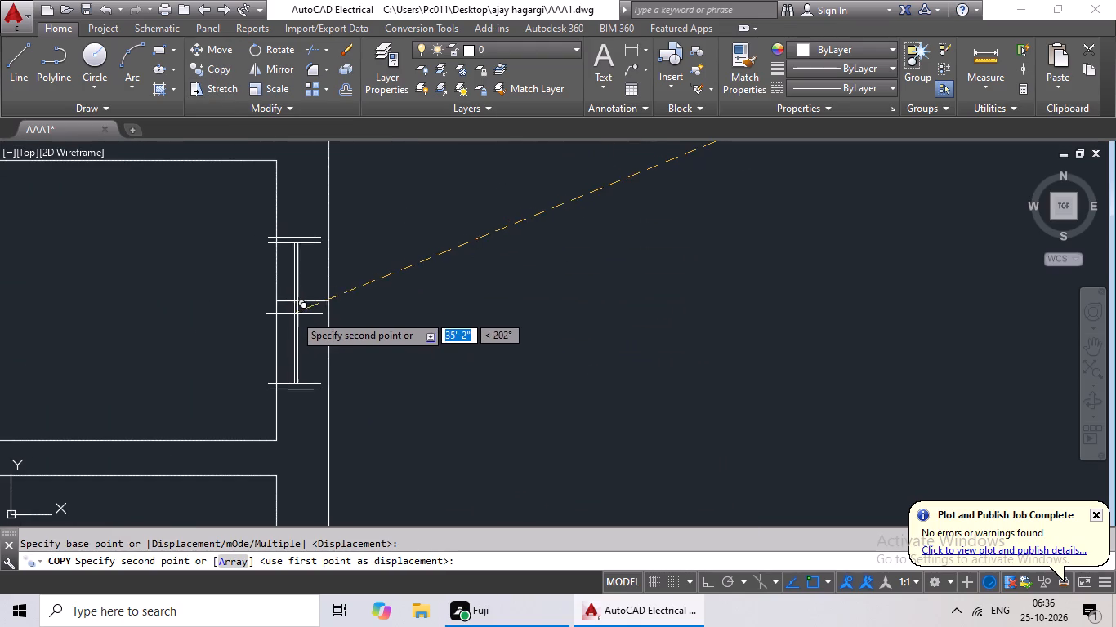
pyautogui.click(303, 301)
# Erase all the spare 3' and 2' window symbols laid out beside the floor plan.
pyautogui.scroll(-2, 420, 273)
pyautogui.scroll(-3, 535, 282)
pyautogui.moveTo(584, 302); pyautogui.dragTo(529, 297, button='middle')
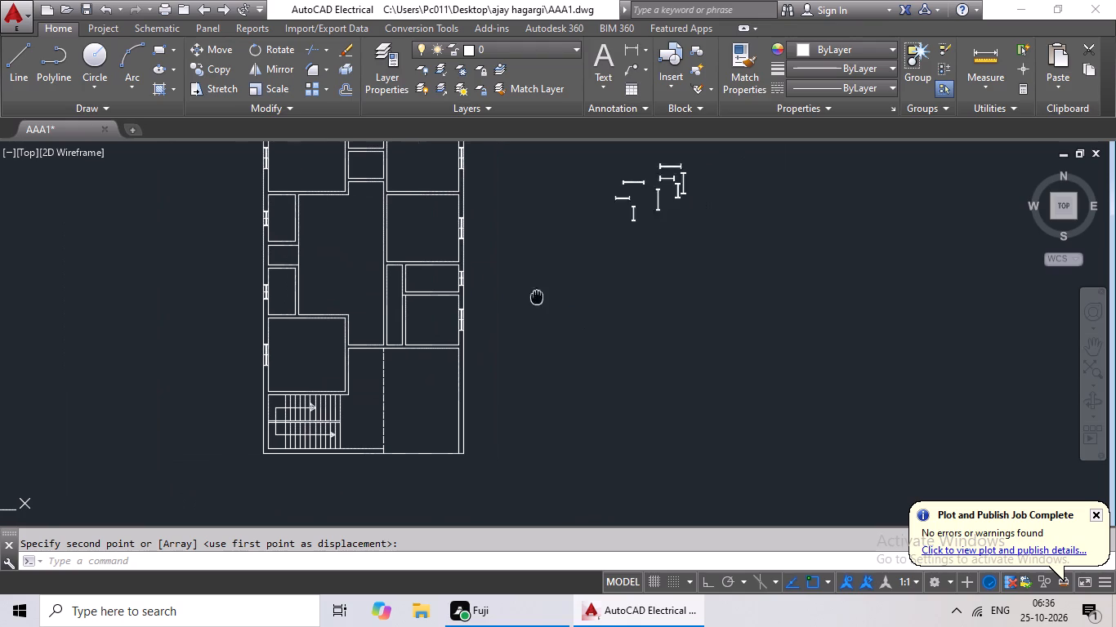
pyautogui.moveTo(529, 297); pyautogui.dragTo(494, 285, button='middle')
pyautogui.moveTo(532, 280); pyautogui.dragTo(408, 318, button='middle')
pyautogui.moveTo(562, 223); pyautogui.dragTo(527, 298, button='middle')
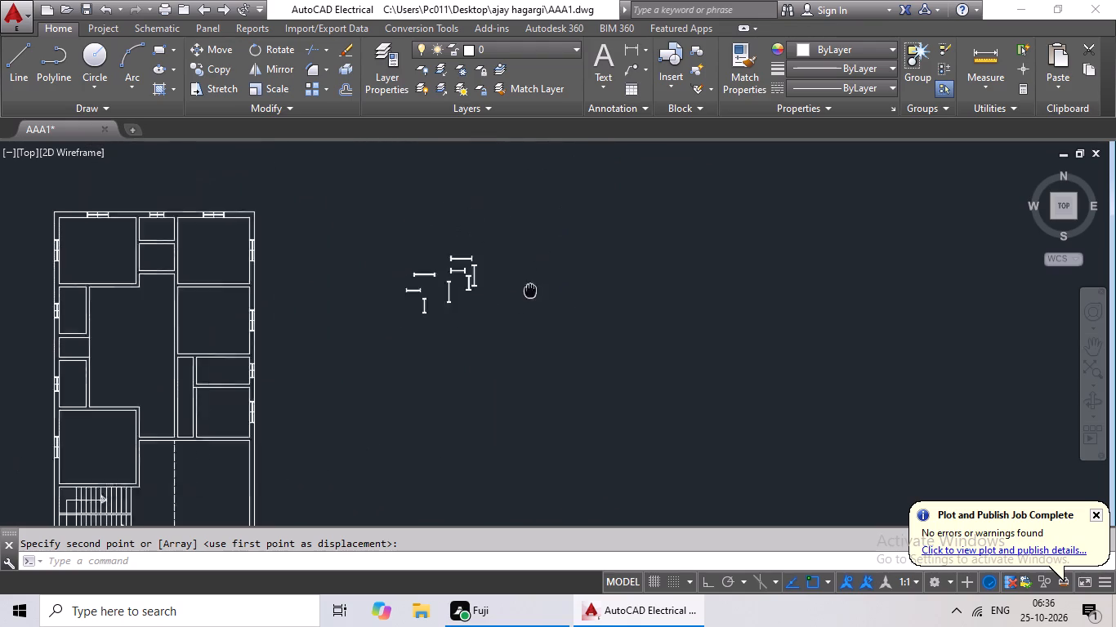
pyautogui.moveTo(527, 298); pyautogui.dragTo(517, 323, button='middle')
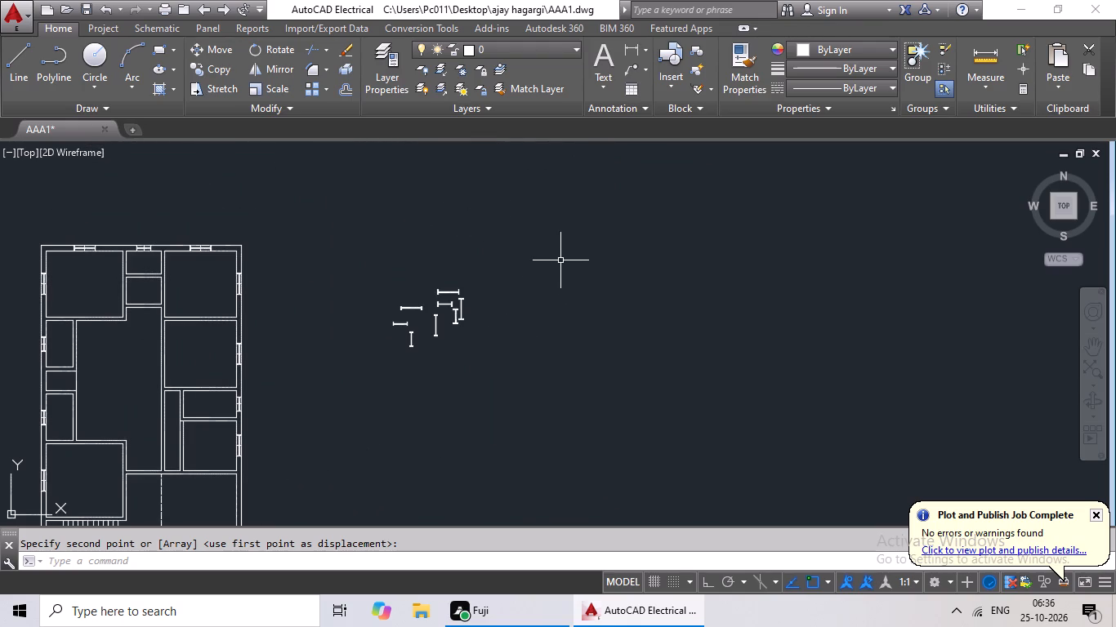
pyautogui.moveTo(551, 250); pyautogui.dragTo(591, 393)
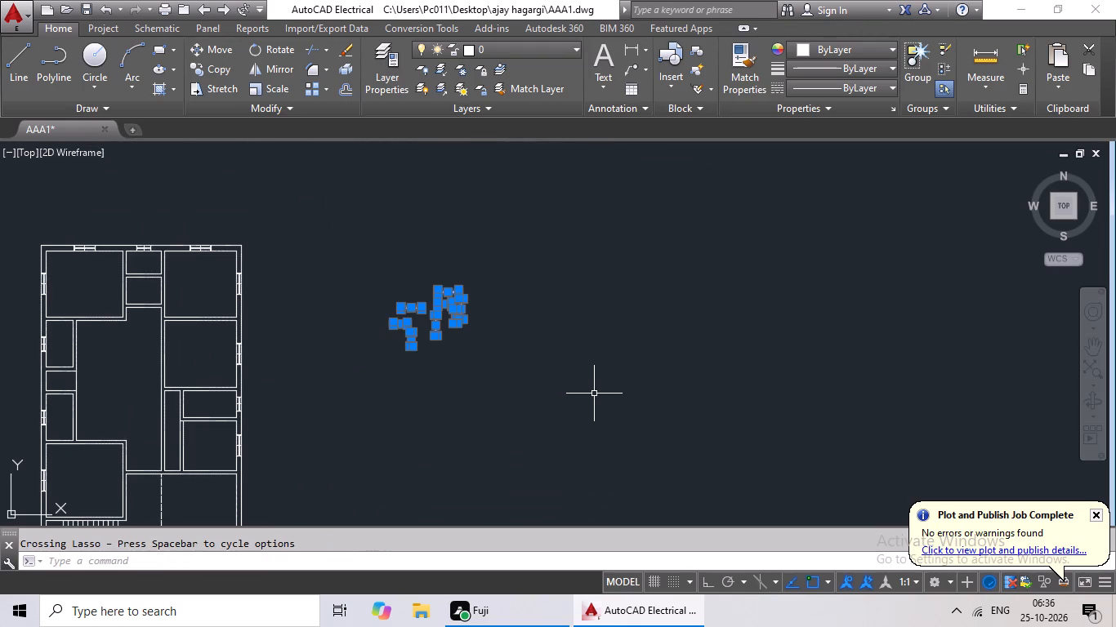
pyautogui.press('Delete')
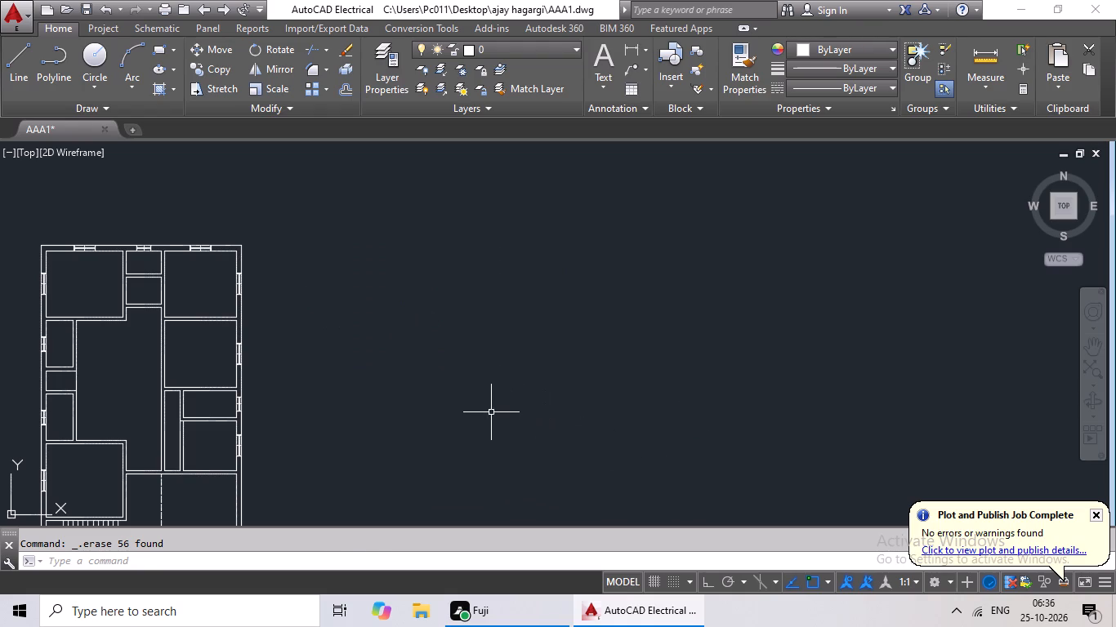
pyautogui.moveTo(466, 423); pyautogui.dragTo(619, 349, button='middle')
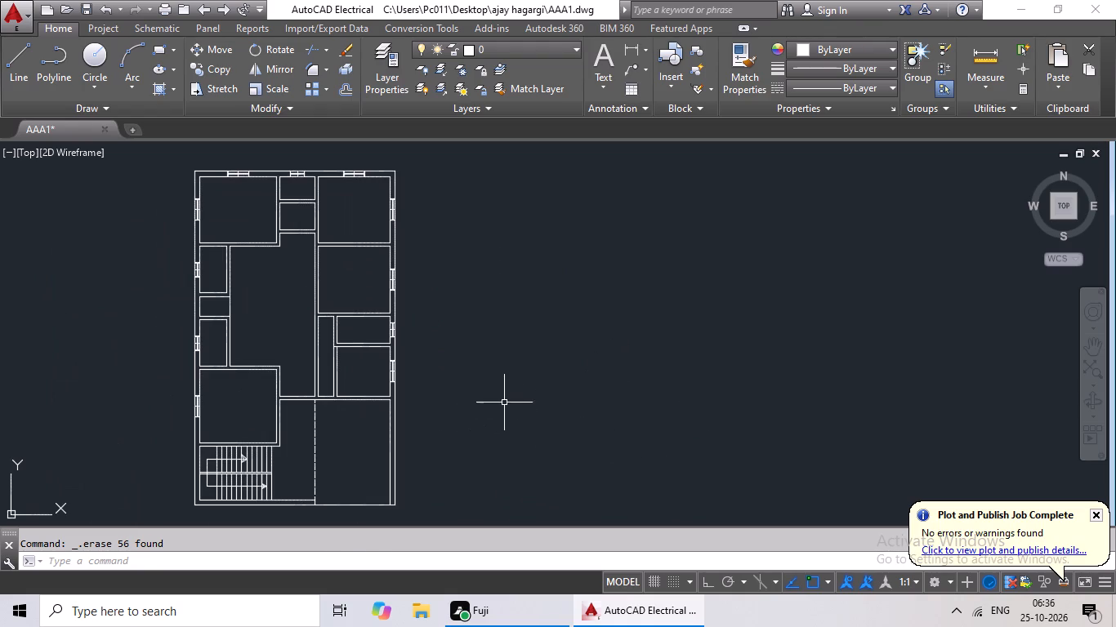
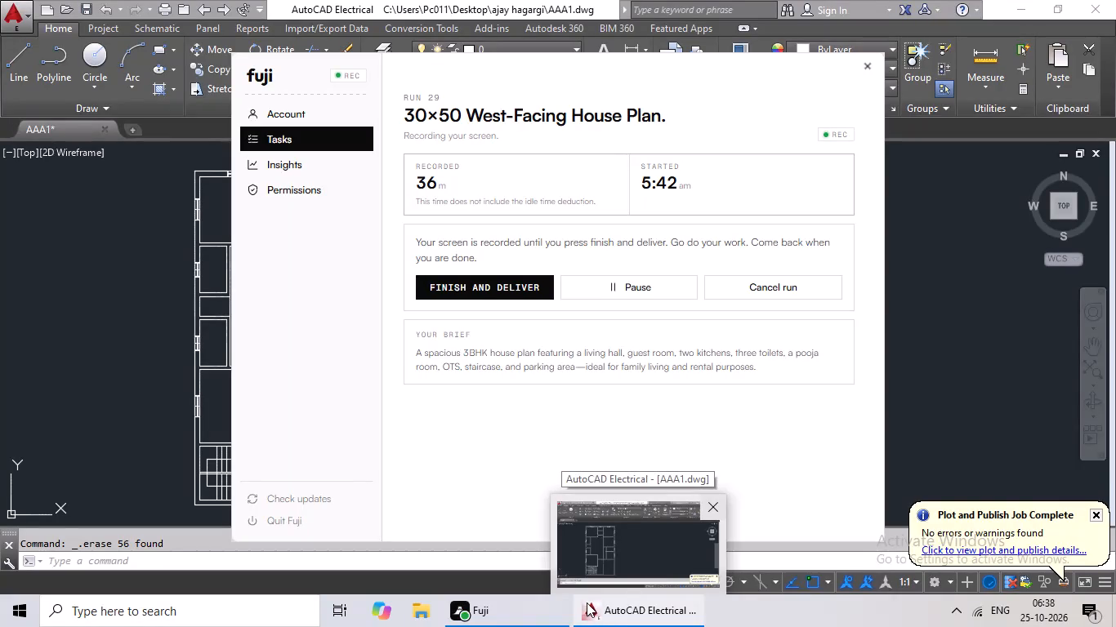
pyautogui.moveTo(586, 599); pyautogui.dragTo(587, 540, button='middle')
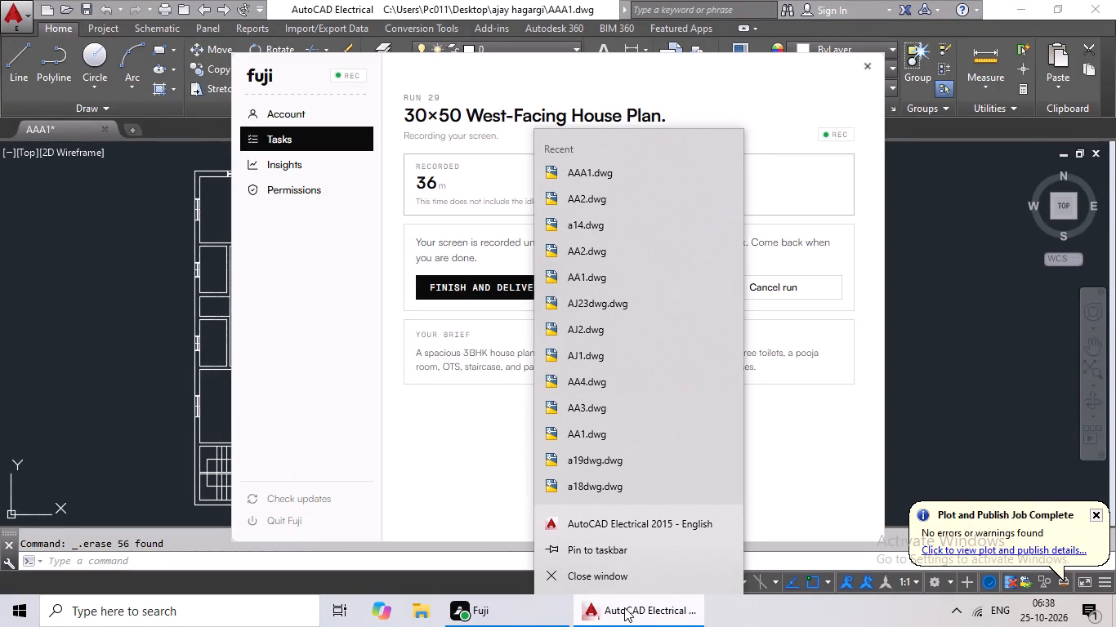
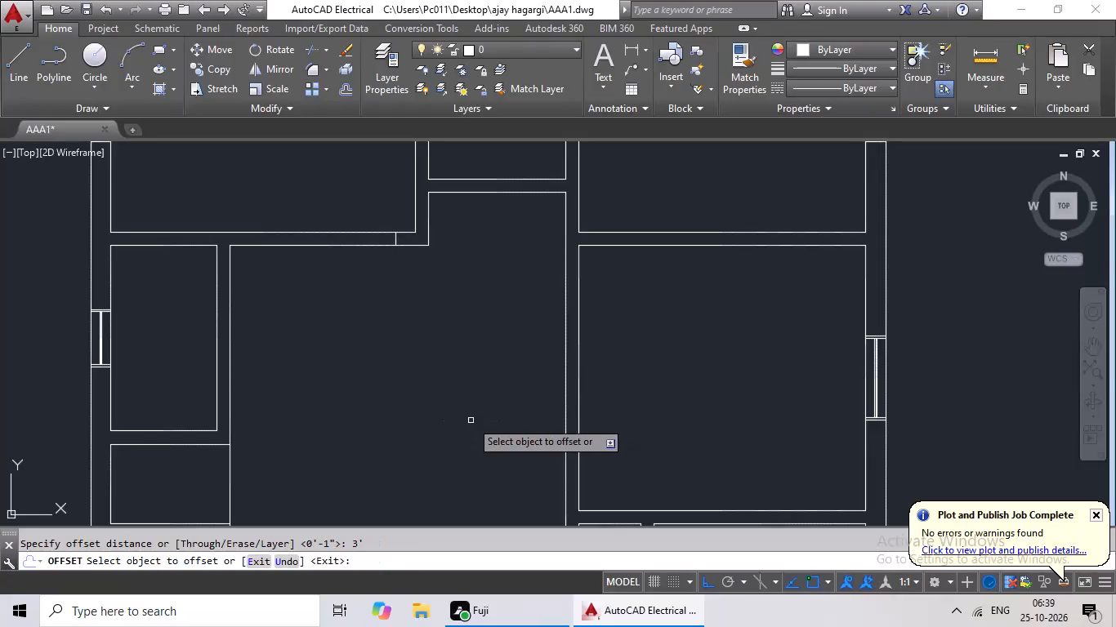
# Offset the door jamb line in the bottom wall of the plan's upper-left room 3' to the left.
pyautogui.moveTo(395, 239); pyautogui.dragTo(373, 244)
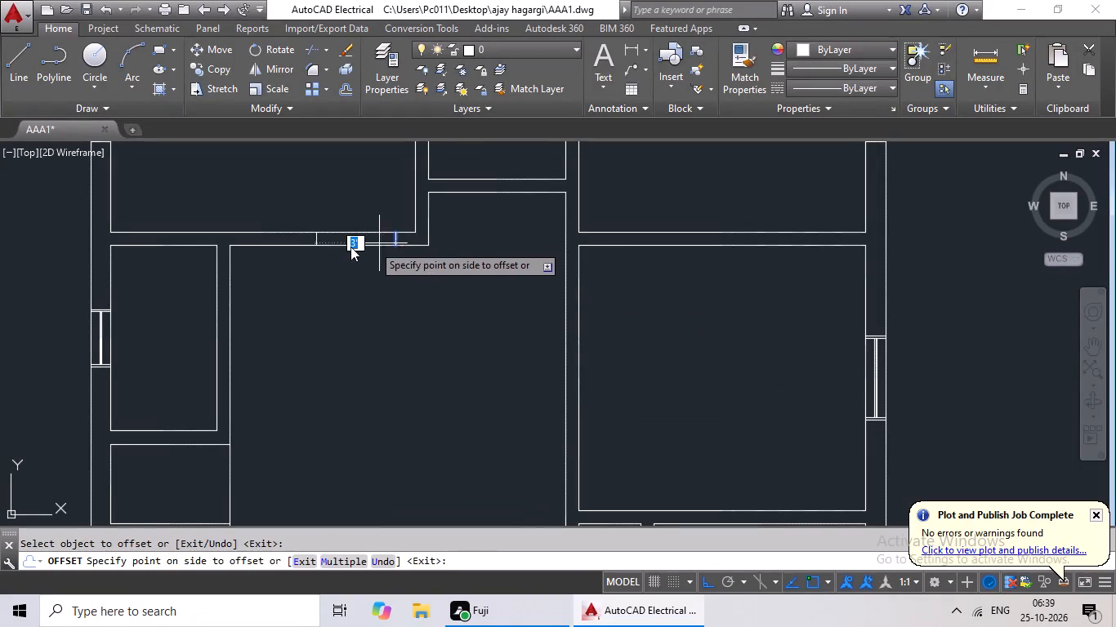
pyautogui.click(350, 247)
# Draw a vertical jamb line across the wall between the two upper-right rooms, near the wall's left end.
pyautogui.scroll(-3, 369, 260)
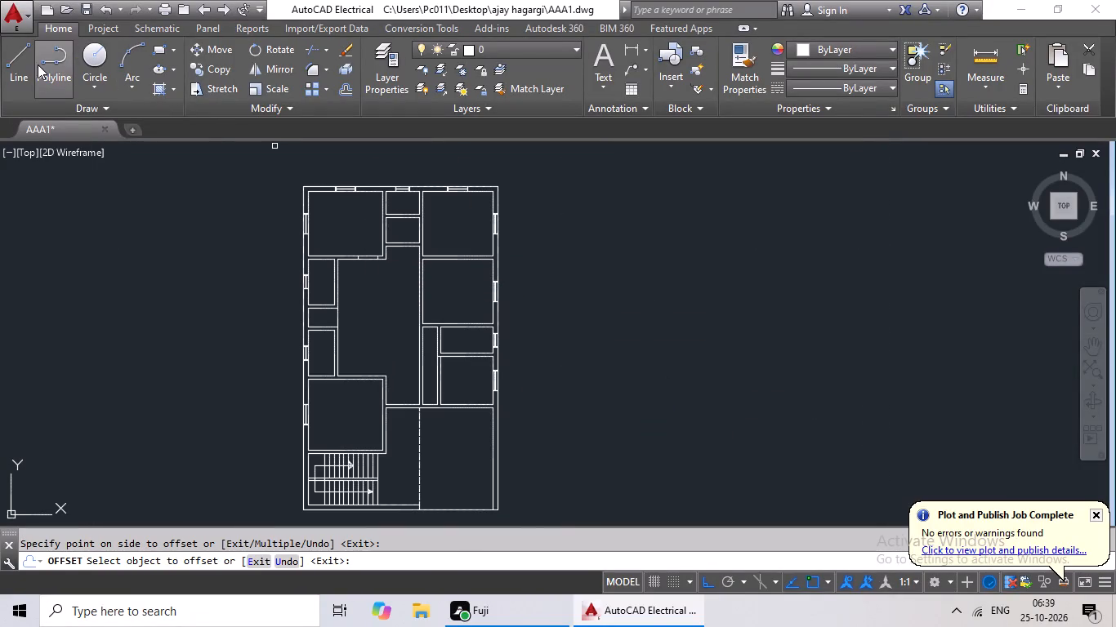
pyautogui.click(20, 65)
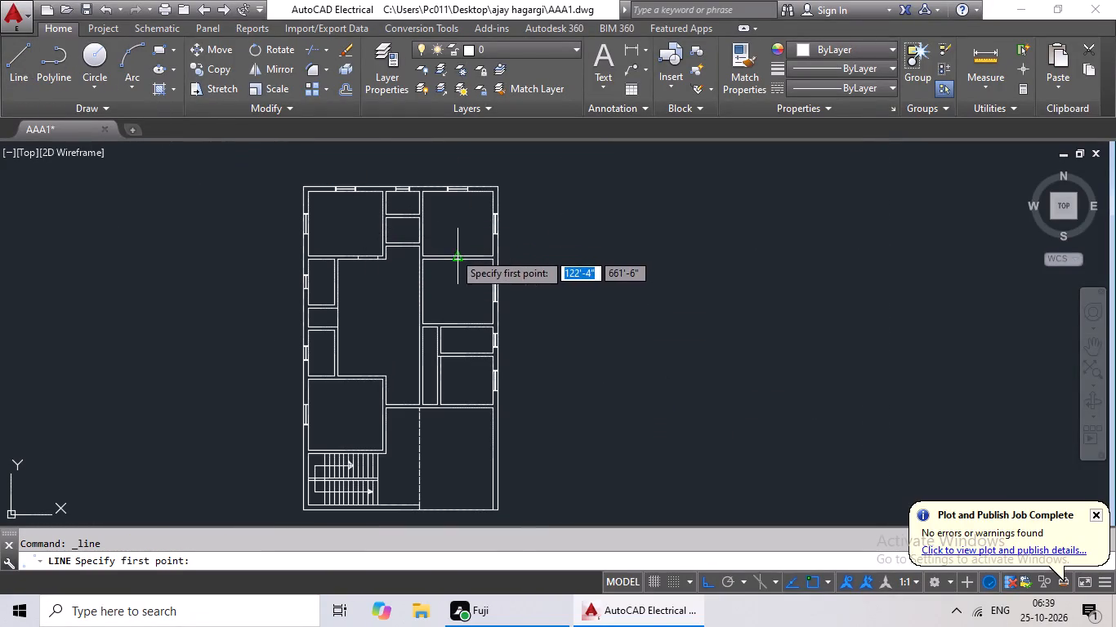
pyautogui.scroll(3, 453, 251)
pyautogui.moveTo(453, 254); pyautogui.dragTo(431, 254, button='middle')
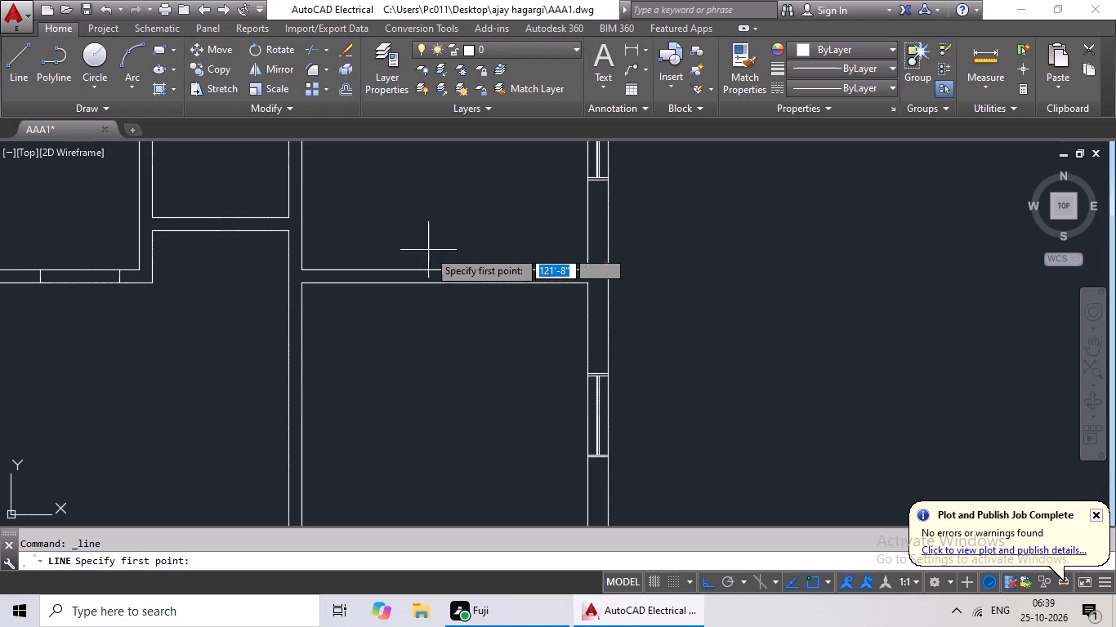
pyautogui.scroll(1, 430, 246)
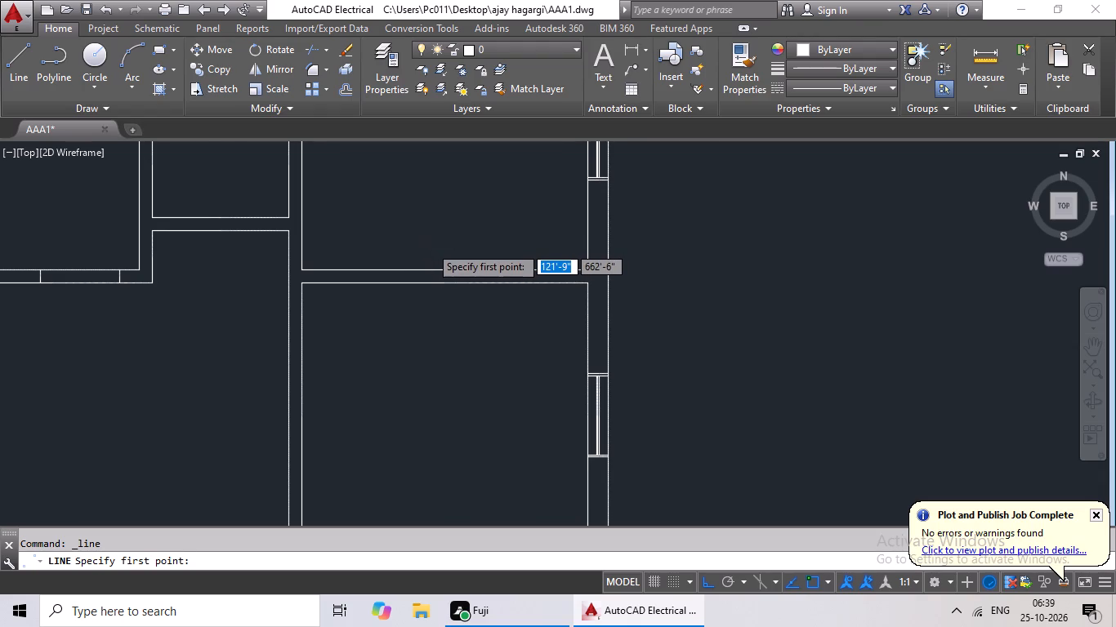
pyautogui.scroll(-2, 387, 273)
pyautogui.scroll(3, 350, 283)
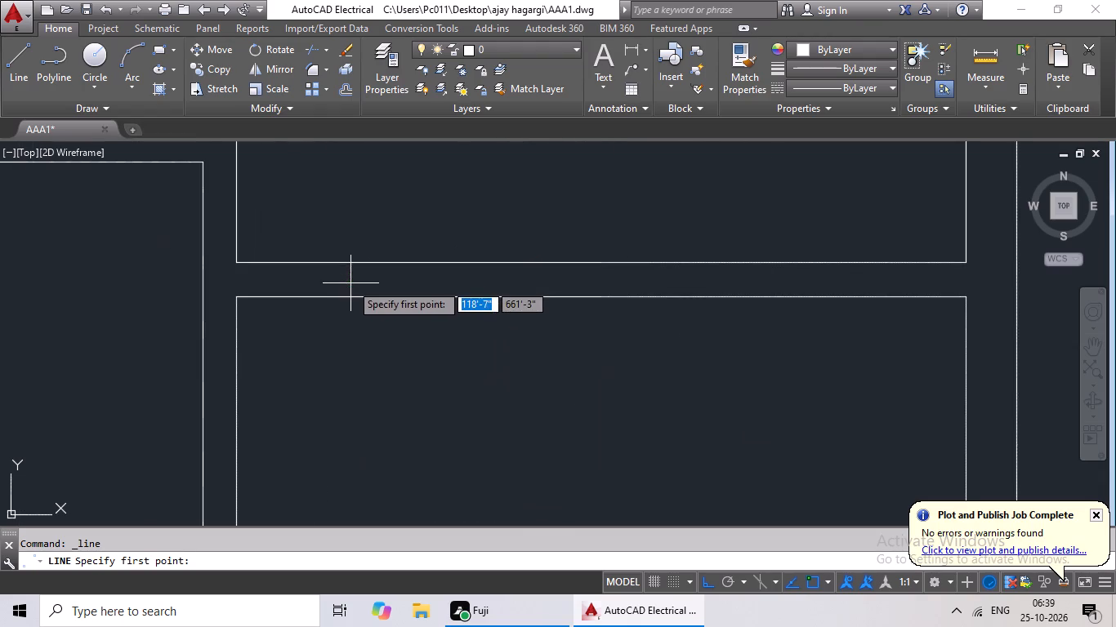
pyautogui.click(328, 262)
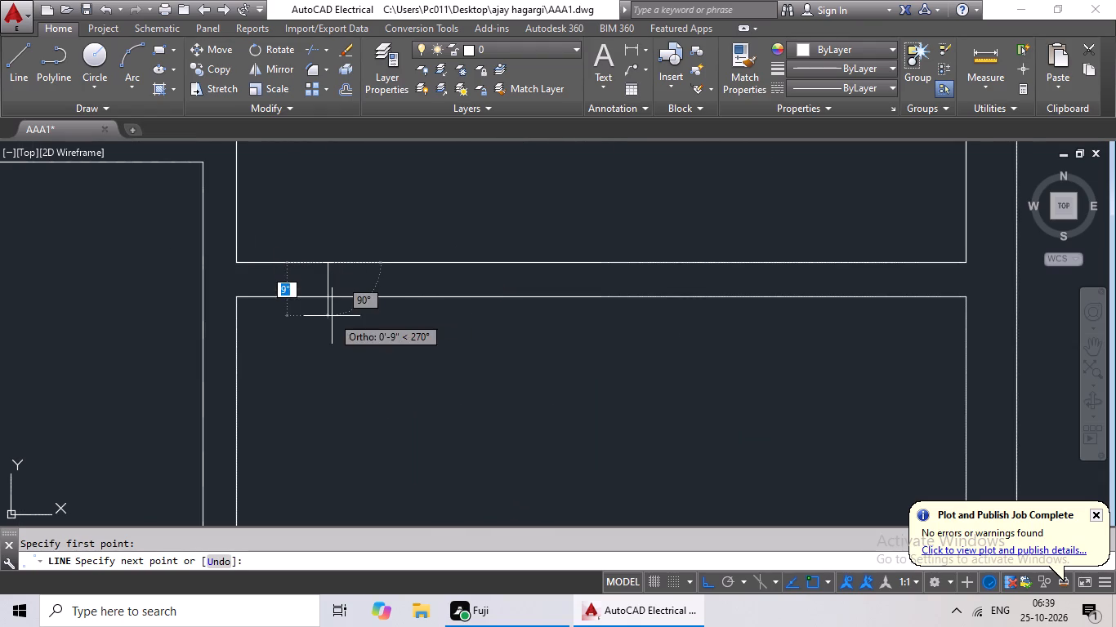
pyautogui.click(333, 293)
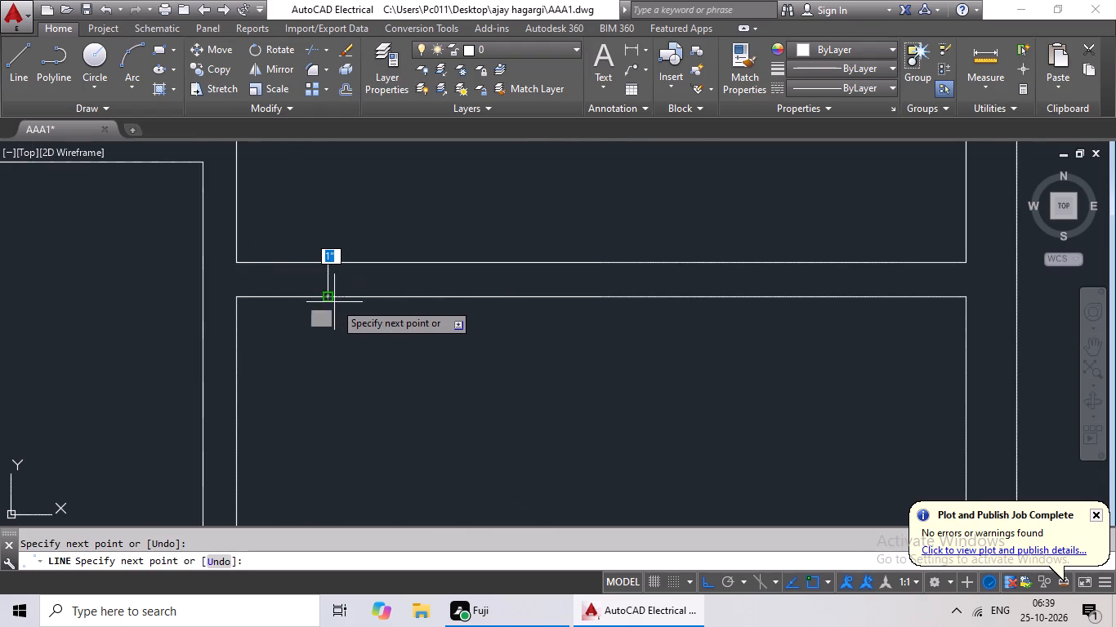
pyautogui.press('Escape')
# Offset the new jamb line 3' to the right to mark the door opening between the two upper-right rooms.
pyautogui.press('o')
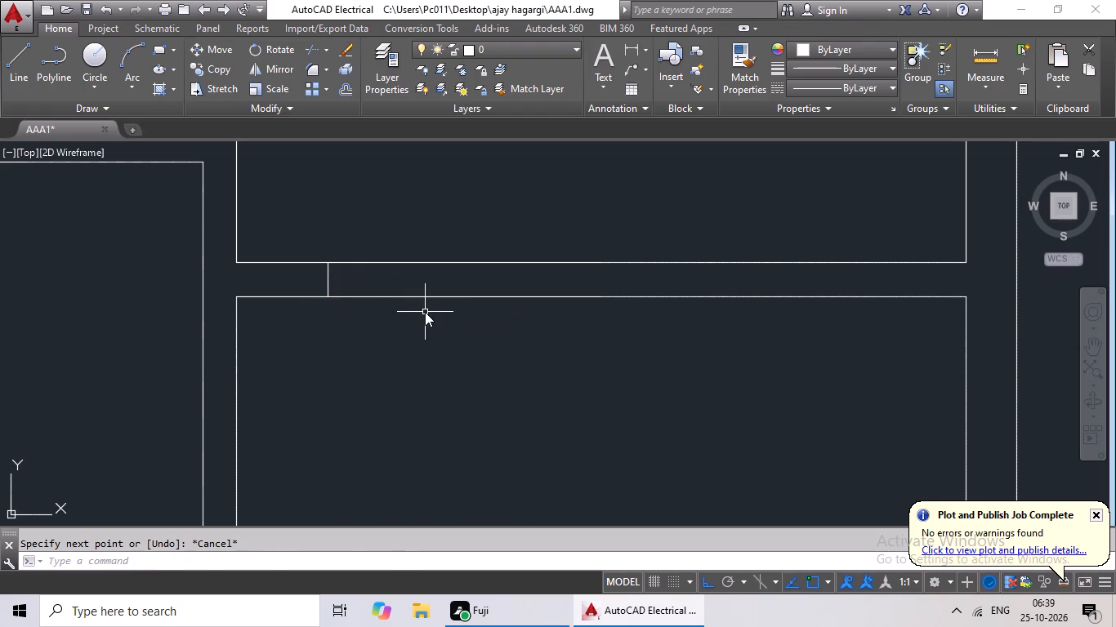
pyautogui.press('Return')
pyautogui.press('Return')
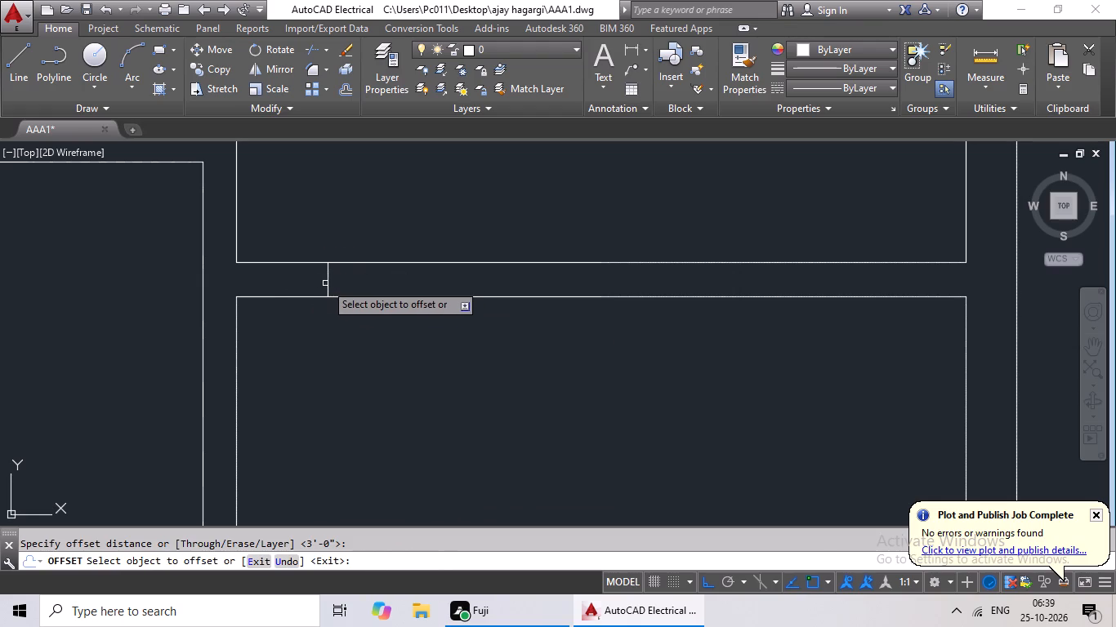
pyautogui.moveTo(328, 281); pyautogui.dragTo(349, 291)
pyautogui.click(445, 314)
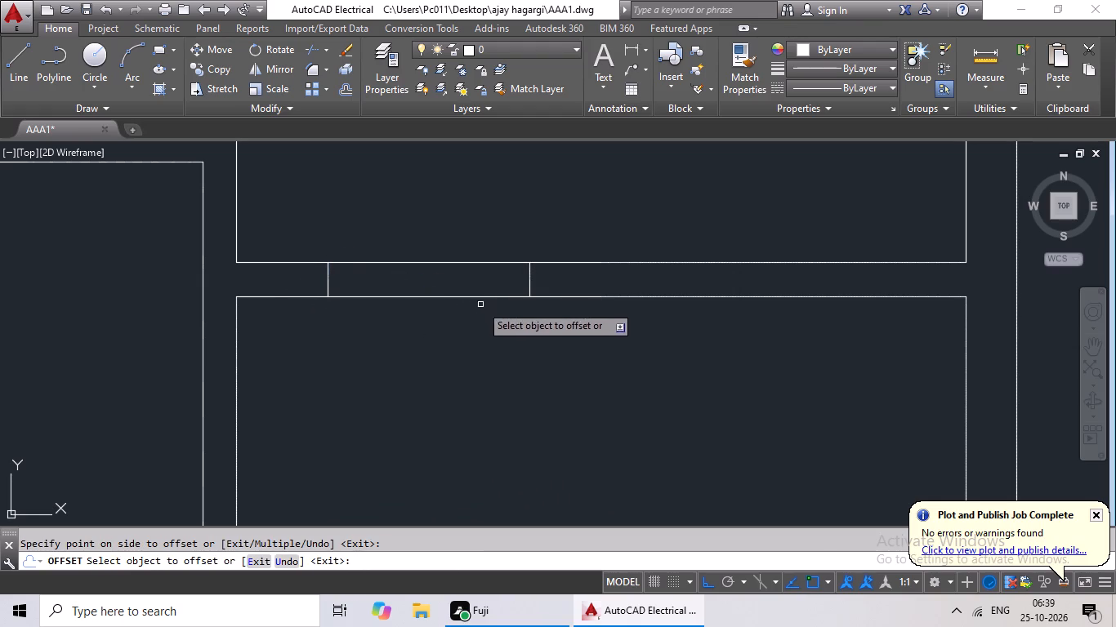
pyautogui.press('Escape')
pyautogui.press('Escape')
# Extend both side wall lines of the small middle room down across the horizontal partition to the passage walls below.
pyautogui.press('e')
pyautogui.press('x')
pyautogui.press('space')
pyautogui.press('space')
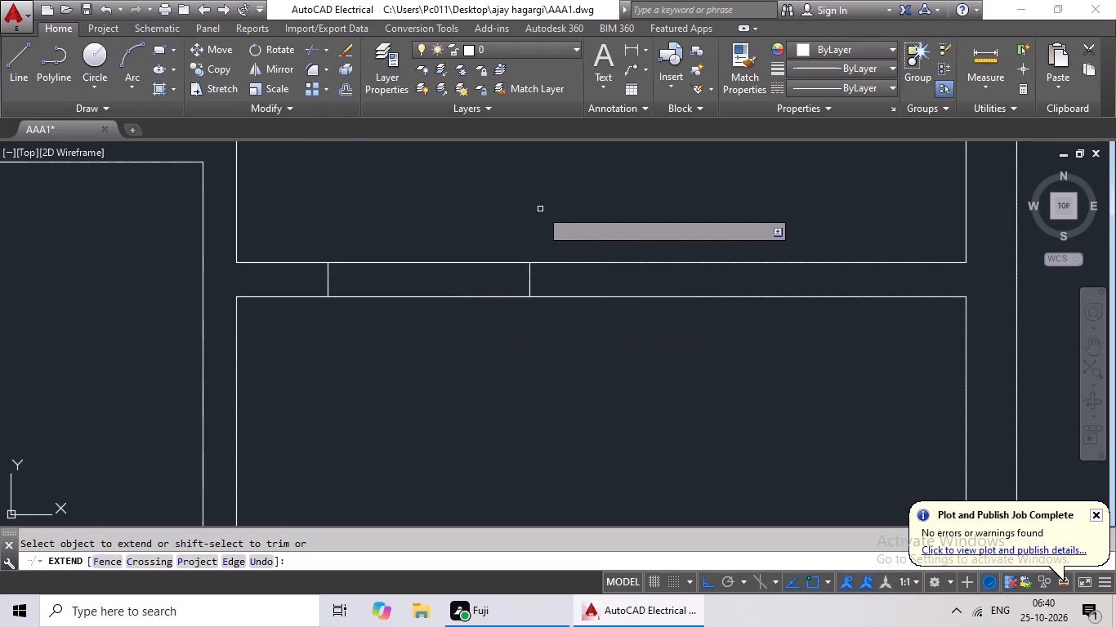
pyautogui.scroll(-3, 540, 209)
pyautogui.moveTo(536, 195); pyautogui.dragTo(510, 277, button='middle')
pyautogui.scroll(2, 437, 276)
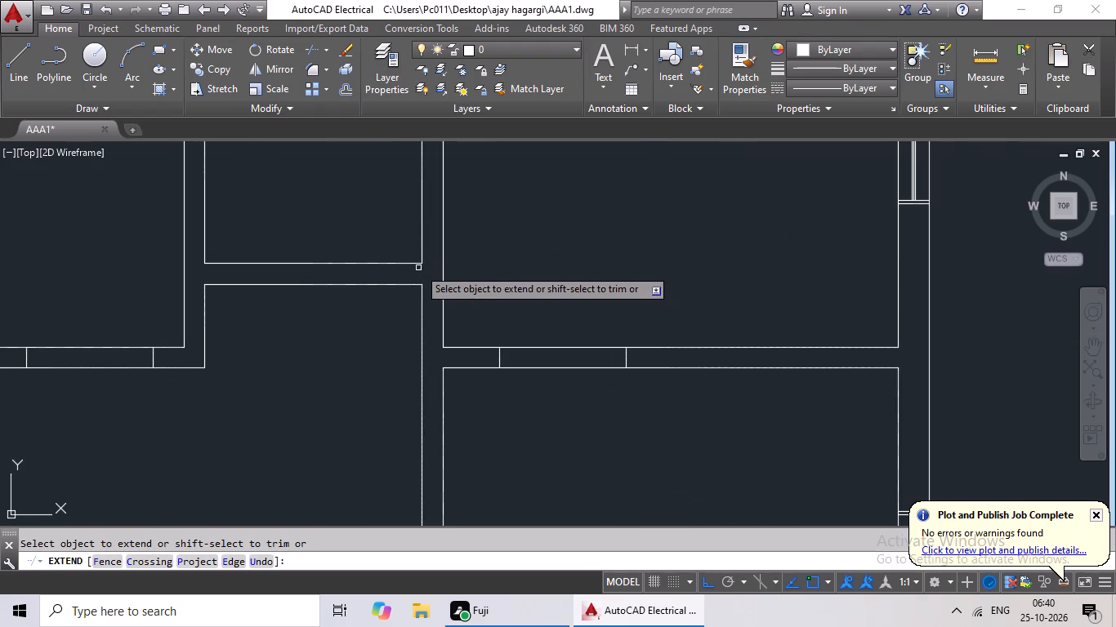
pyautogui.click(420, 254)
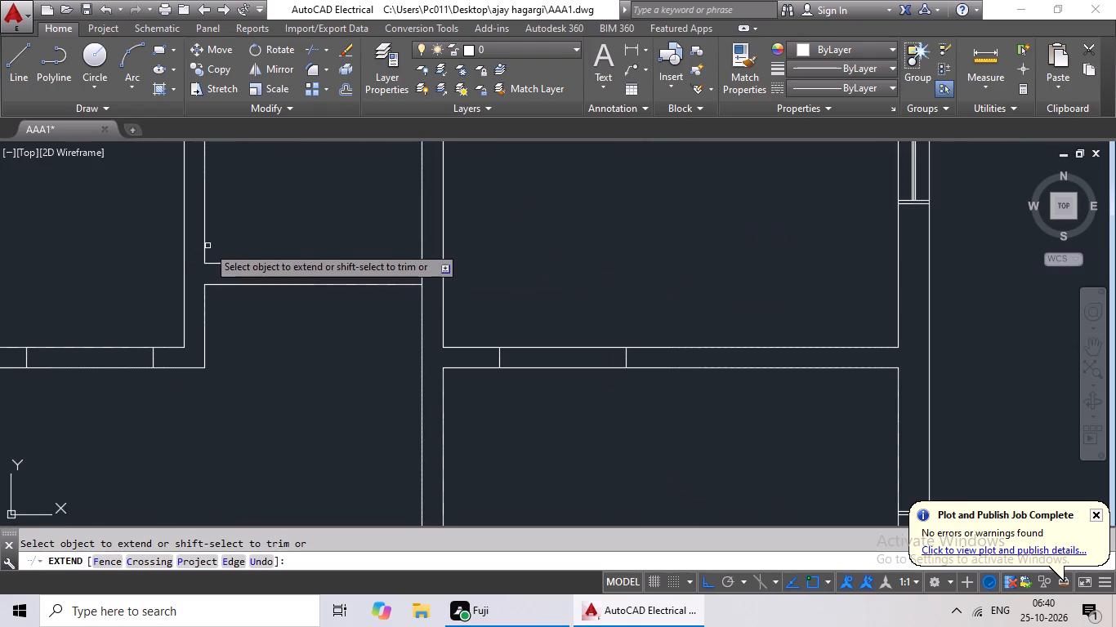
pyautogui.click(204, 252)
pyautogui.press('Escape')
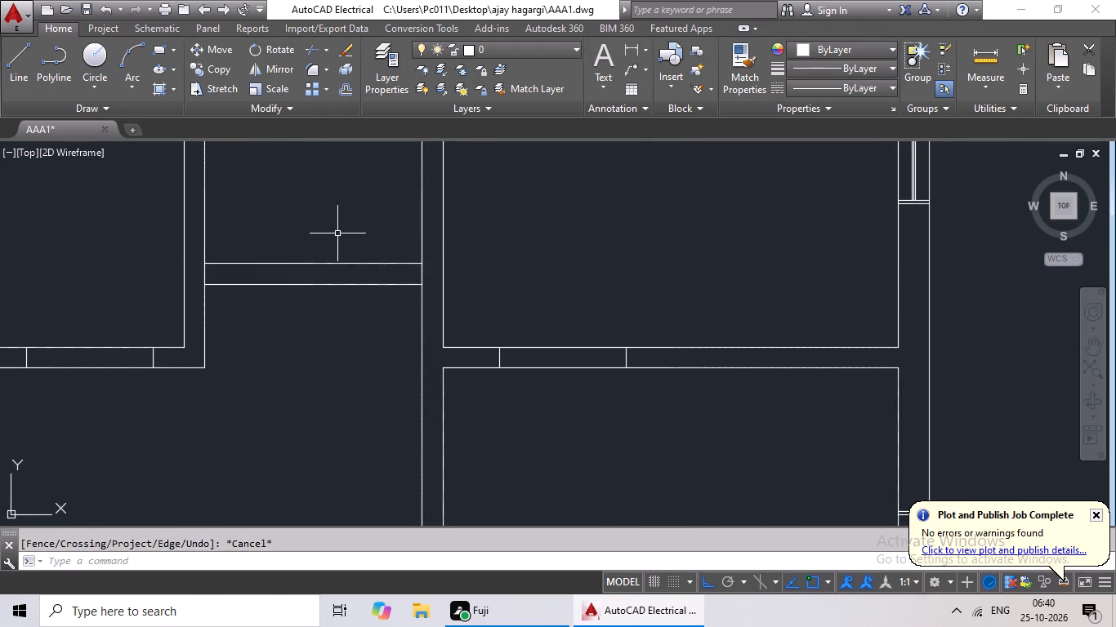
pyautogui.press('Escape')
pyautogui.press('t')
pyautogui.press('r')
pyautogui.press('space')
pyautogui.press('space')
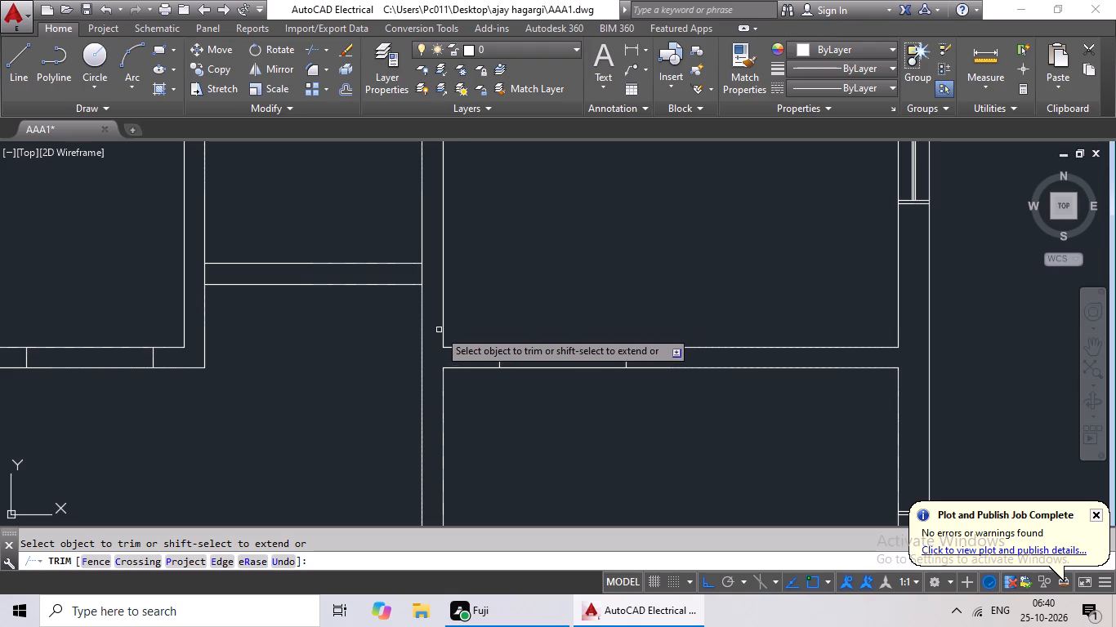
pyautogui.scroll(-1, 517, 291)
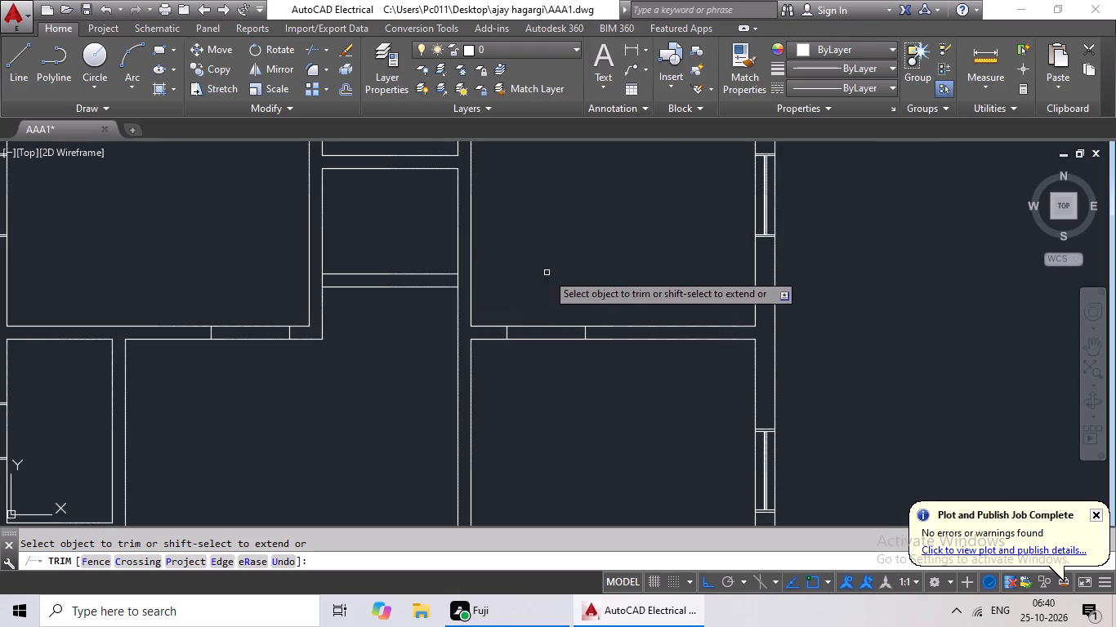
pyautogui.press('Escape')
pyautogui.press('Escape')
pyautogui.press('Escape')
# Remove the two horizontal partition lines between the small middle room and the central passage.
pyautogui.write('tr')
pyautogui.press('space')
pyautogui.press('space')
pyautogui.moveTo(404, 245); pyautogui.dragTo(372, 333)
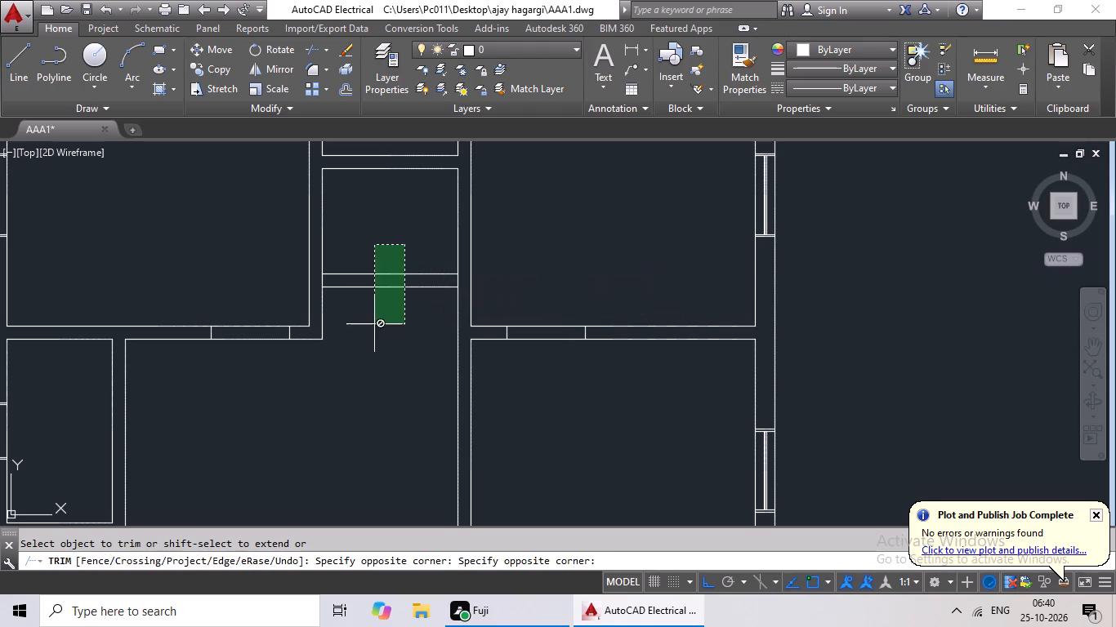
pyautogui.moveTo(372, 333); pyautogui.dragTo(371, 340)
pyautogui.click(371, 340)
pyautogui.press('t')
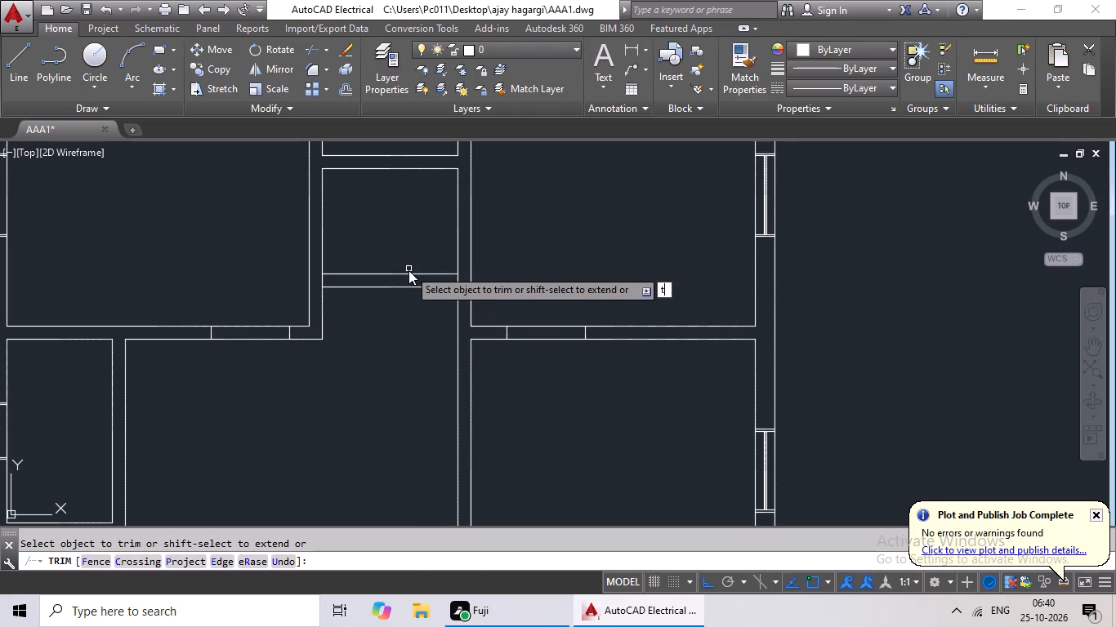
pyautogui.press('r')
pyautogui.press('space')
pyautogui.press('space')
pyautogui.moveTo(408, 255); pyautogui.dragTo(404, 322)
pyautogui.click(404, 322)
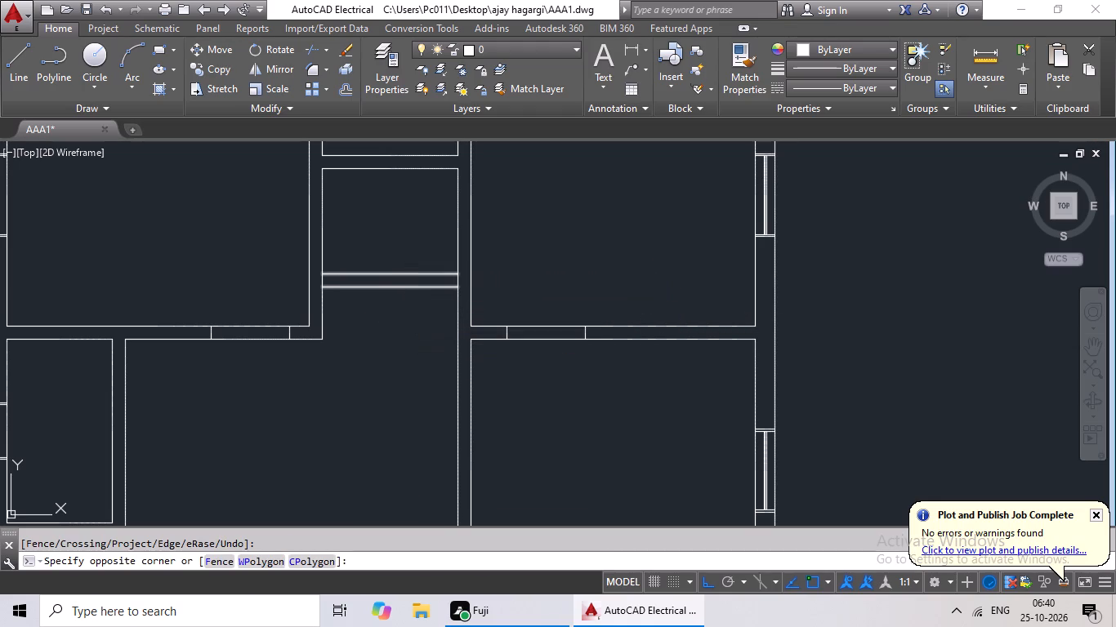
pyautogui.press('Delete')
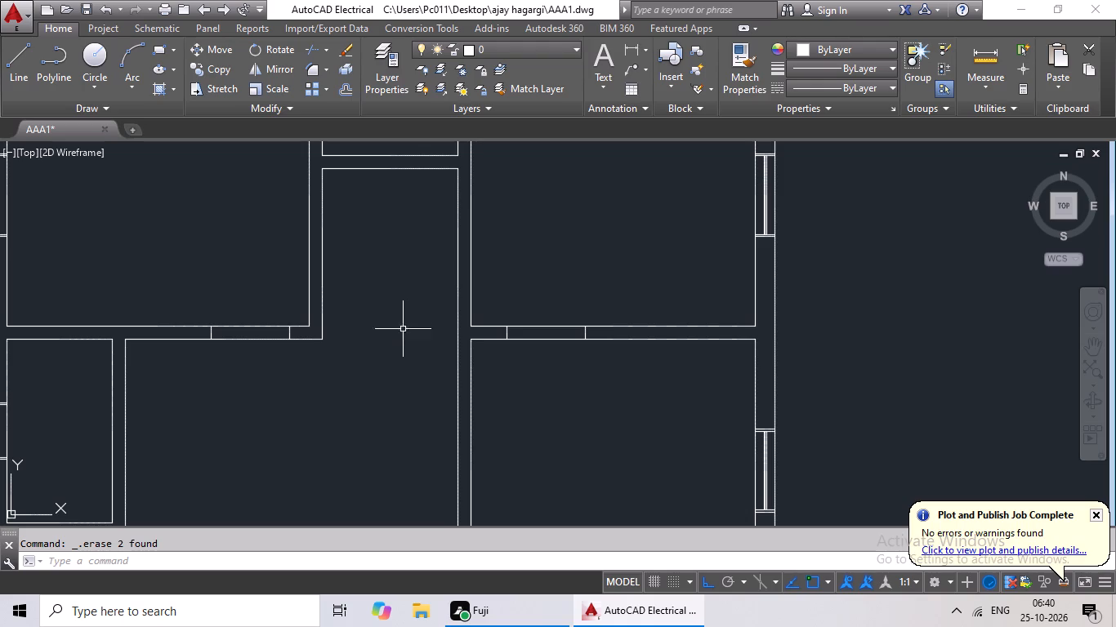
# Draw a short vertical polyline across the wall below the top-middle room, at the midpoint of that wall.
pyautogui.scroll(-2, 428, 318)
pyautogui.moveTo(453, 299); pyautogui.dragTo(404, 317, button='middle')
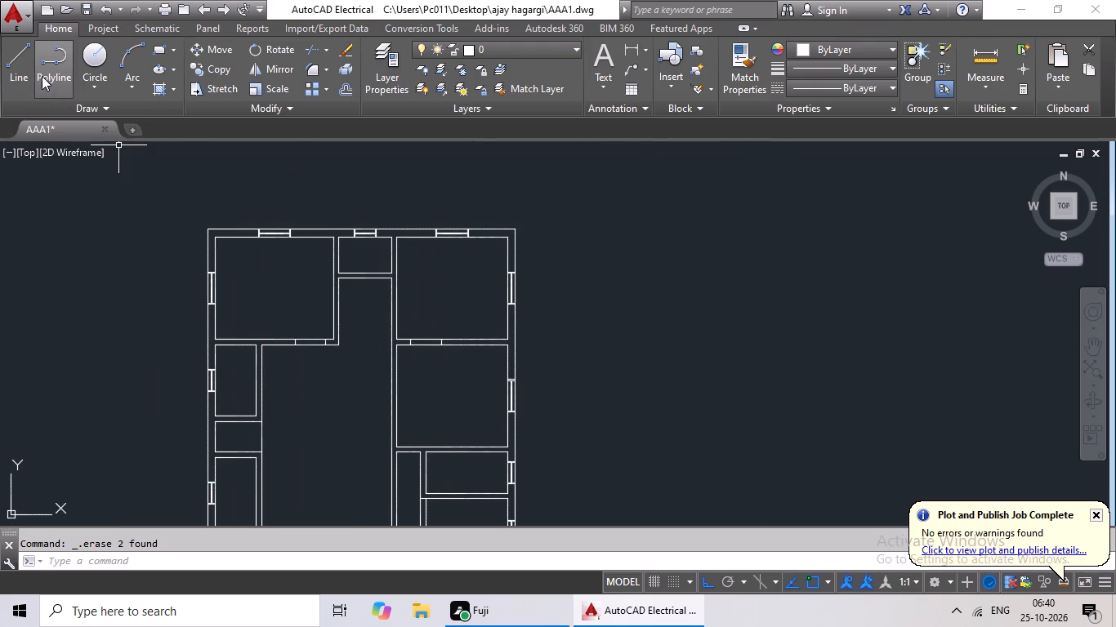
pyautogui.click(42, 74)
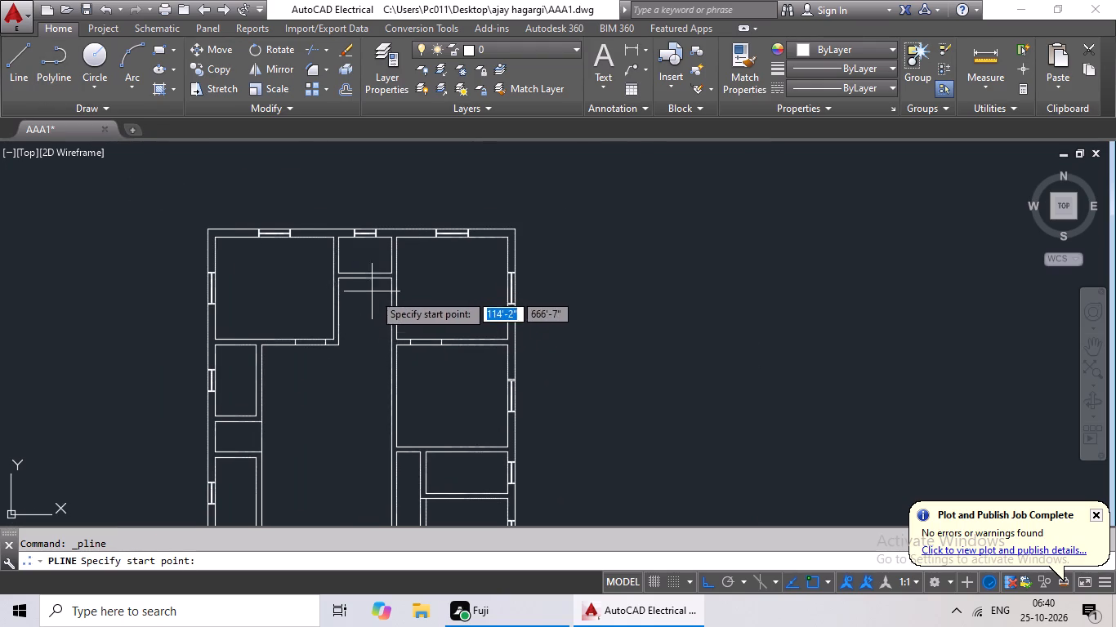
pyautogui.moveTo(375, 298); pyautogui.dragTo(397, 234, button='middle')
pyautogui.moveTo(409, 275); pyautogui.dragTo(410, 247, button='middle')
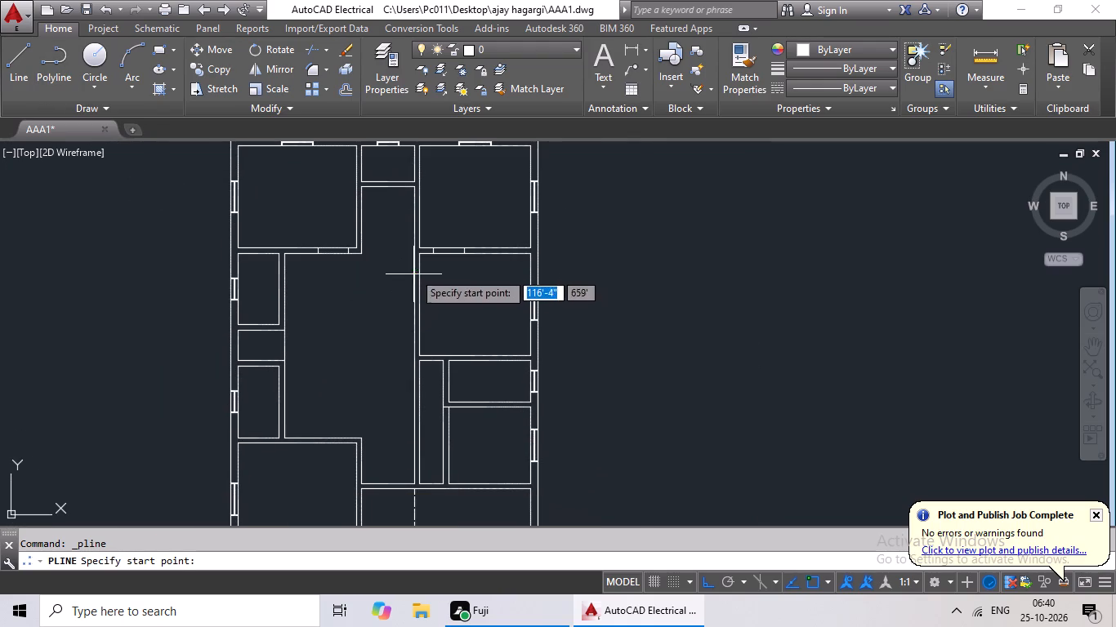
pyautogui.moveTo(413, 267); pyautogui.dragTo(396, 313, button='middle')
pyautogui.scroll(3, 377, 228)
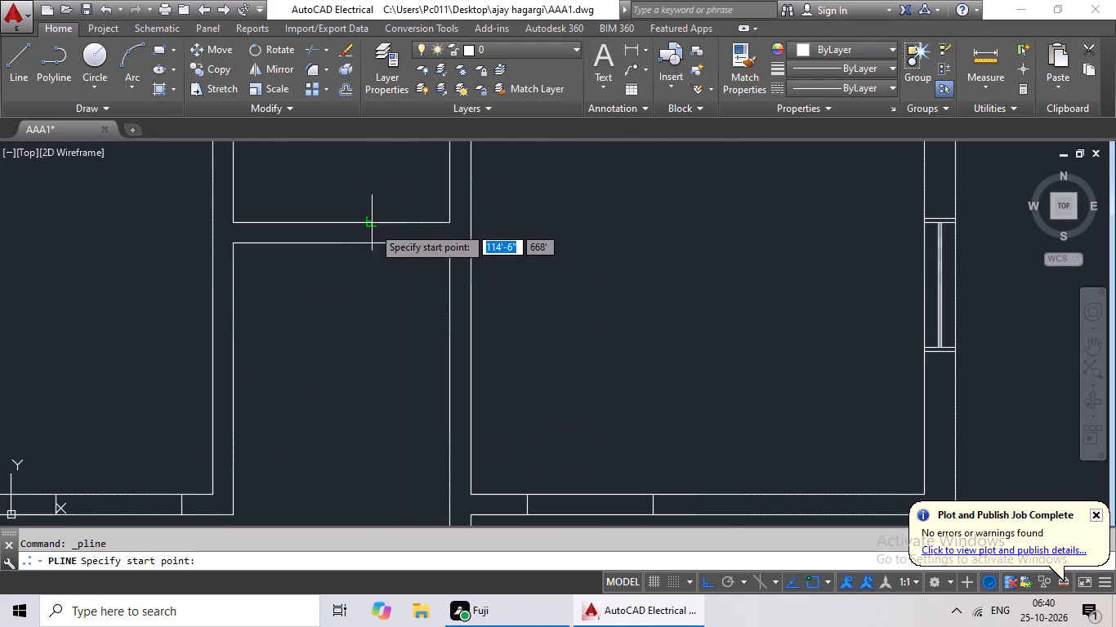
pyautogui.click(338, 221)
pyautogui.click(339, 245)
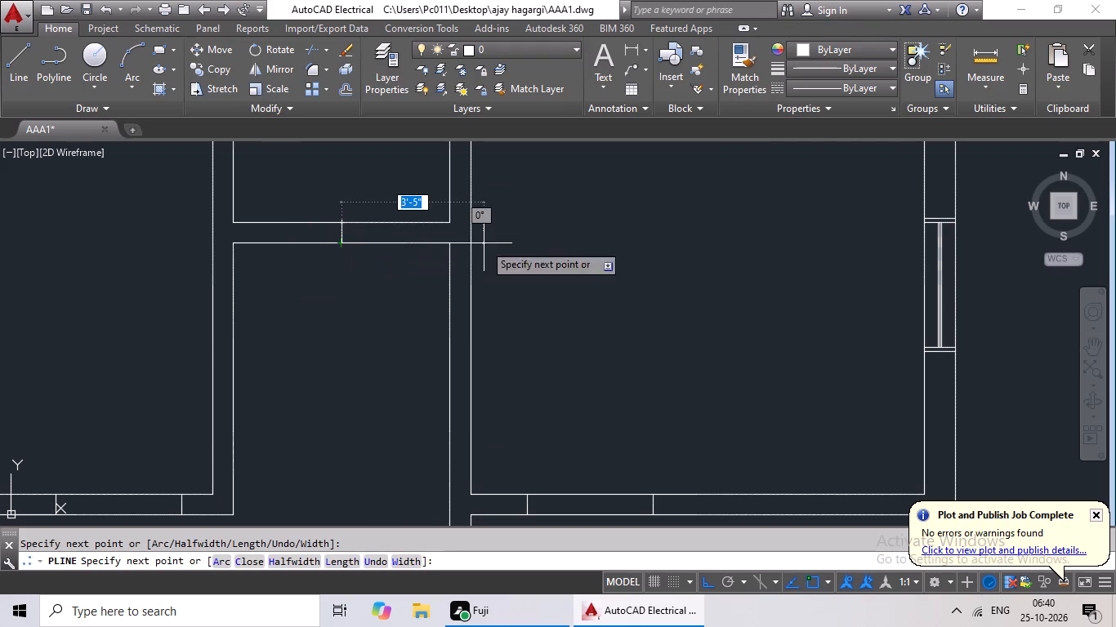
pyautogui.press('Escape')
pyautogui.press('Escape')
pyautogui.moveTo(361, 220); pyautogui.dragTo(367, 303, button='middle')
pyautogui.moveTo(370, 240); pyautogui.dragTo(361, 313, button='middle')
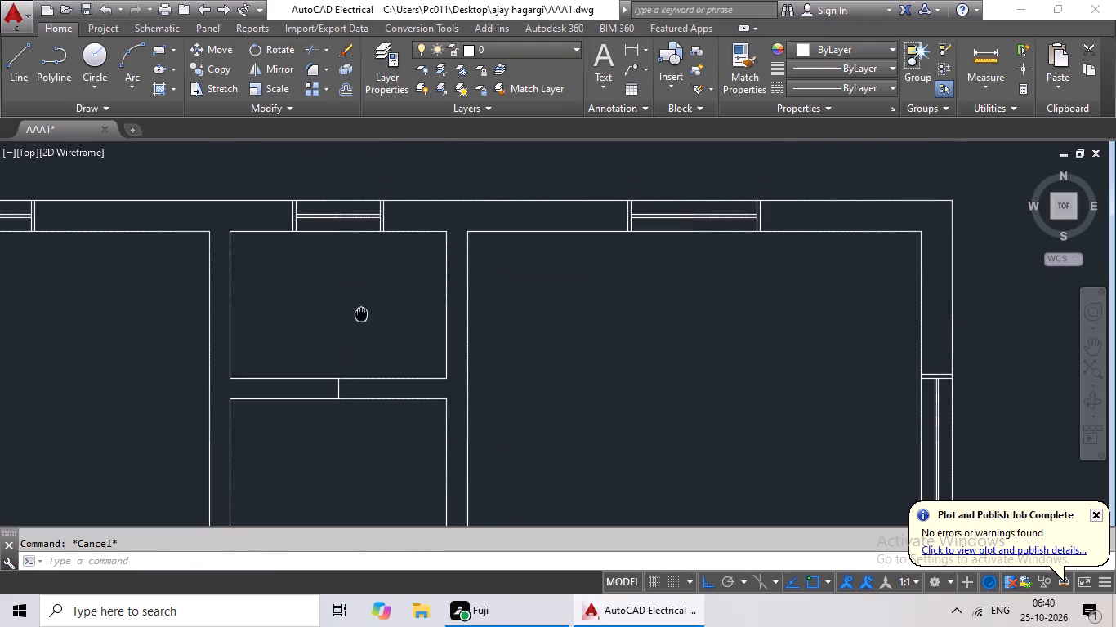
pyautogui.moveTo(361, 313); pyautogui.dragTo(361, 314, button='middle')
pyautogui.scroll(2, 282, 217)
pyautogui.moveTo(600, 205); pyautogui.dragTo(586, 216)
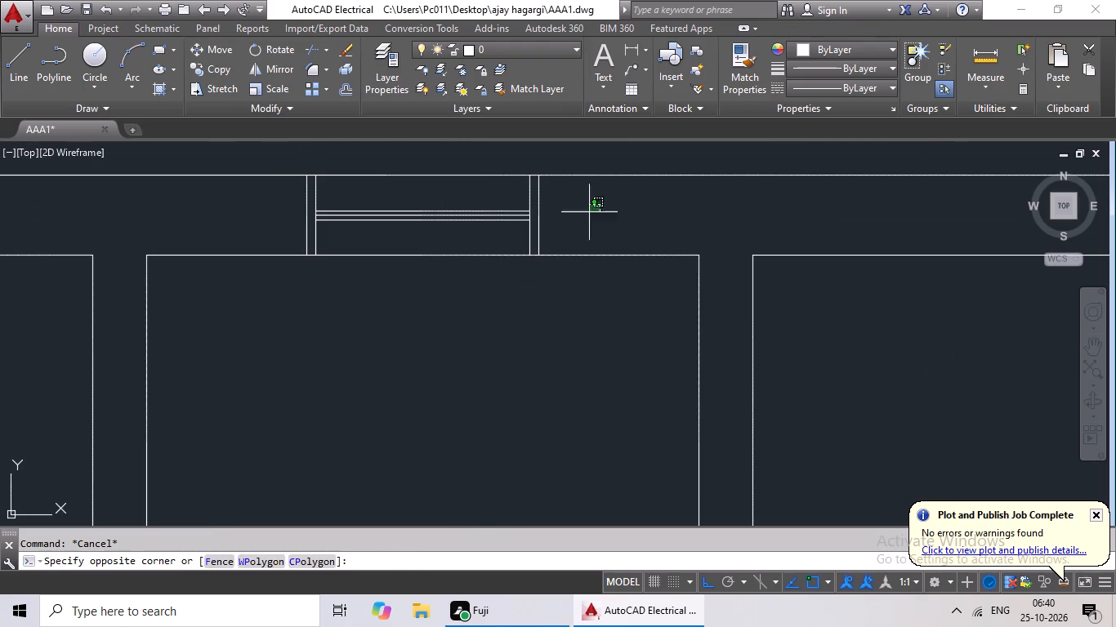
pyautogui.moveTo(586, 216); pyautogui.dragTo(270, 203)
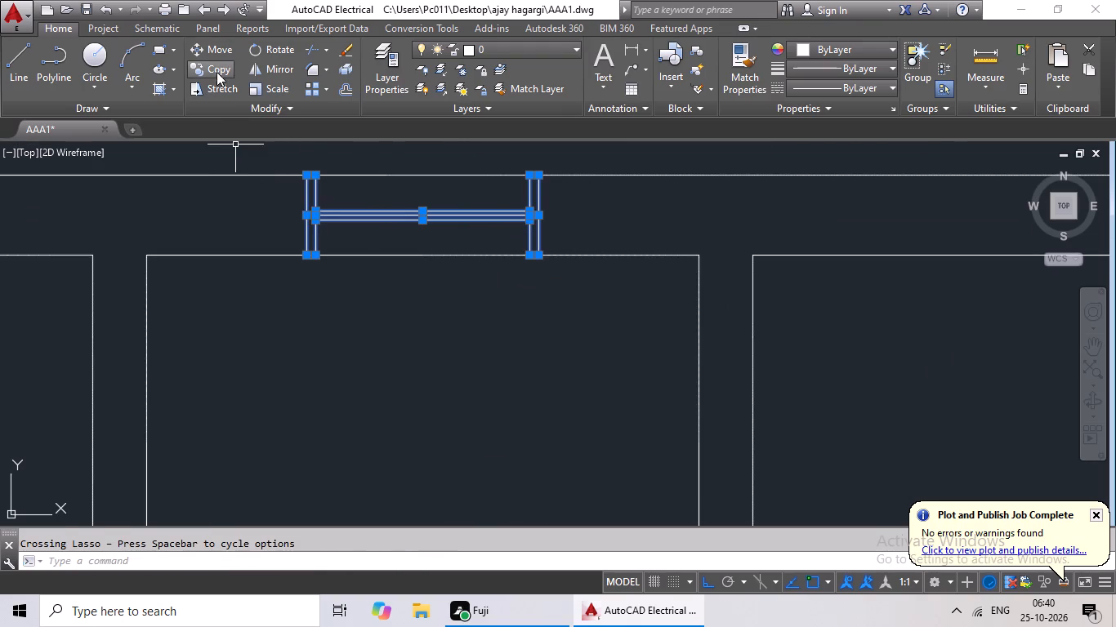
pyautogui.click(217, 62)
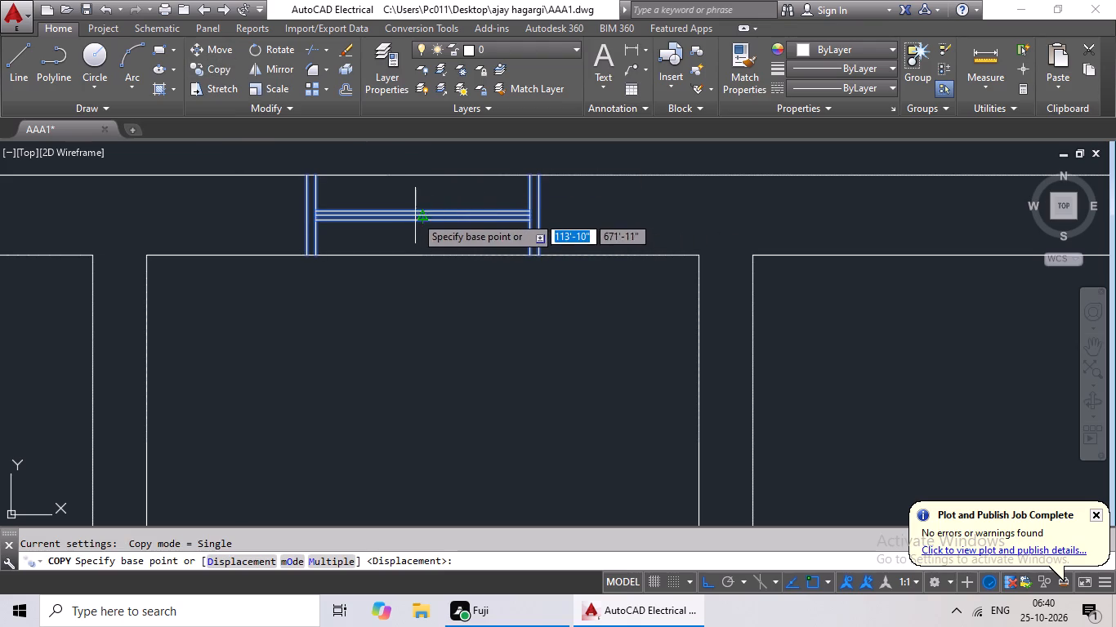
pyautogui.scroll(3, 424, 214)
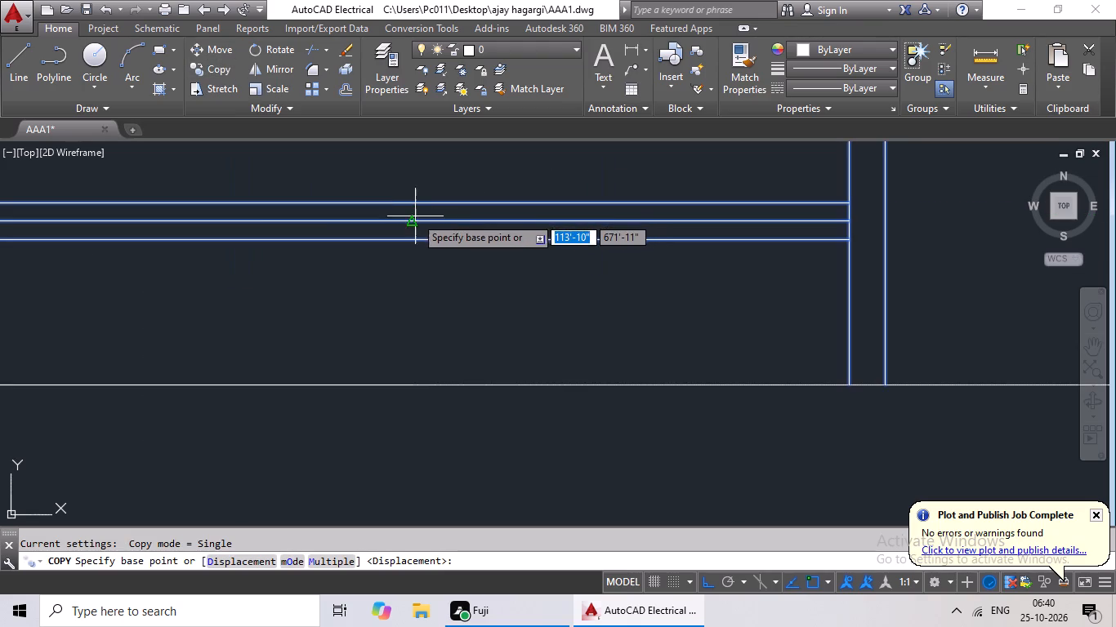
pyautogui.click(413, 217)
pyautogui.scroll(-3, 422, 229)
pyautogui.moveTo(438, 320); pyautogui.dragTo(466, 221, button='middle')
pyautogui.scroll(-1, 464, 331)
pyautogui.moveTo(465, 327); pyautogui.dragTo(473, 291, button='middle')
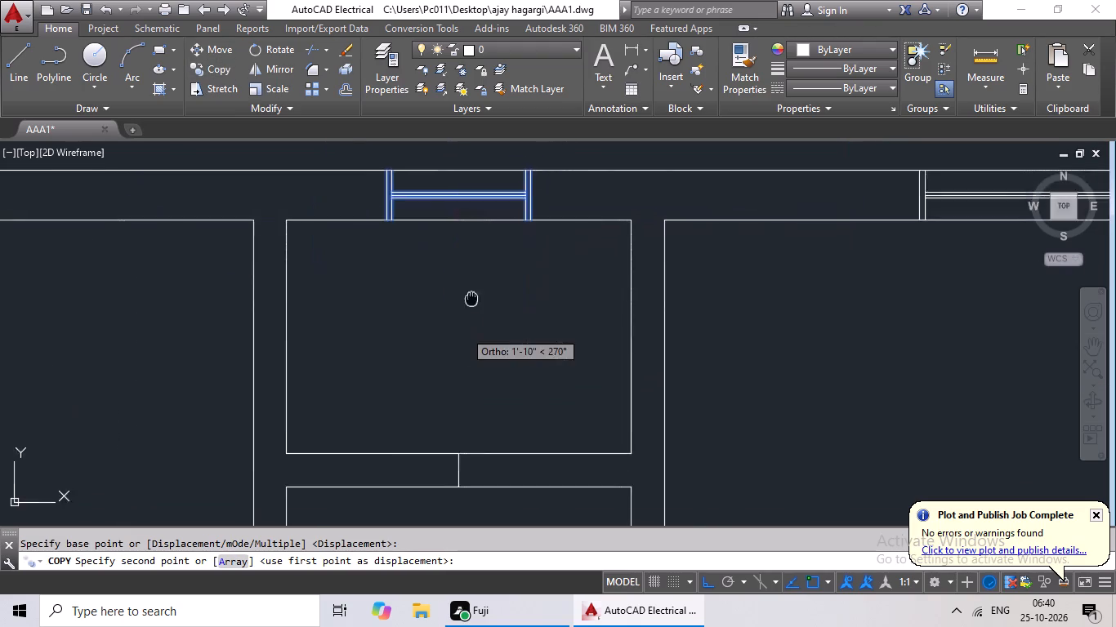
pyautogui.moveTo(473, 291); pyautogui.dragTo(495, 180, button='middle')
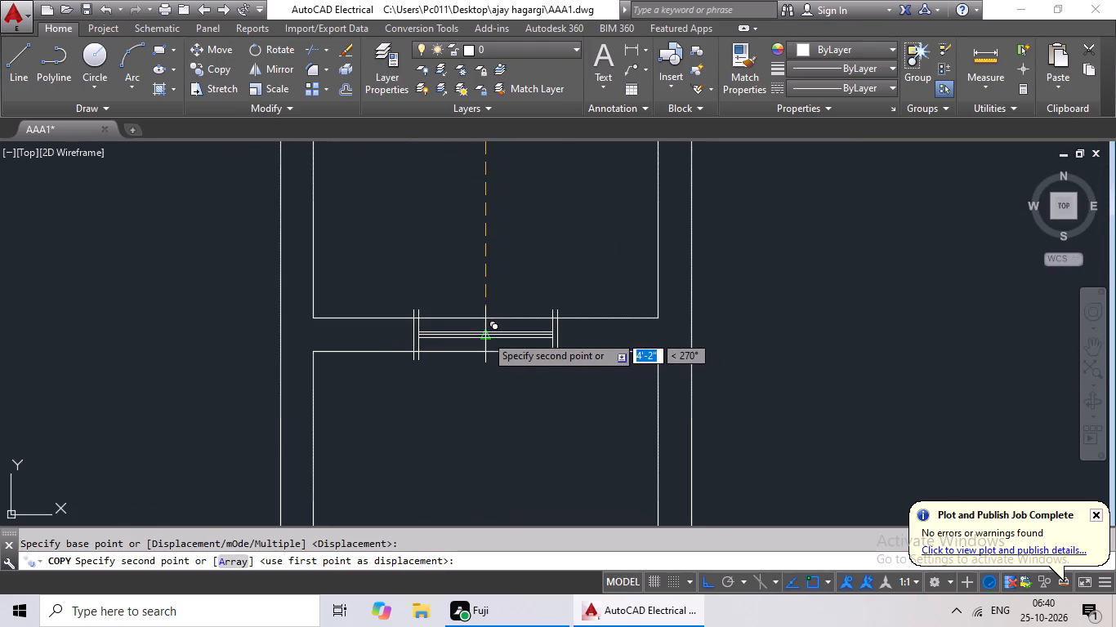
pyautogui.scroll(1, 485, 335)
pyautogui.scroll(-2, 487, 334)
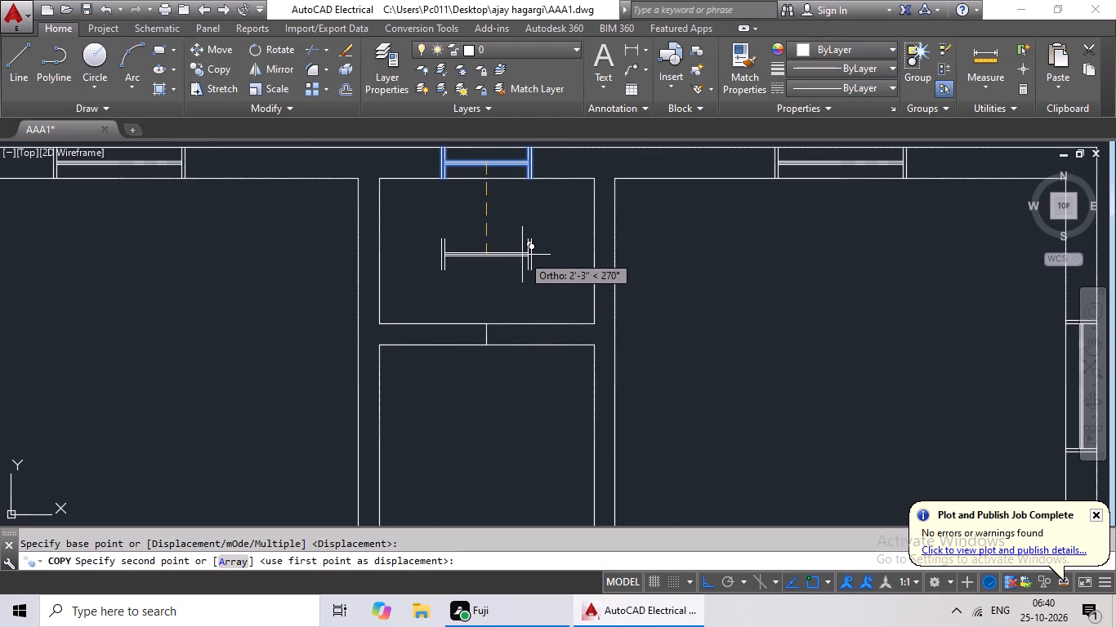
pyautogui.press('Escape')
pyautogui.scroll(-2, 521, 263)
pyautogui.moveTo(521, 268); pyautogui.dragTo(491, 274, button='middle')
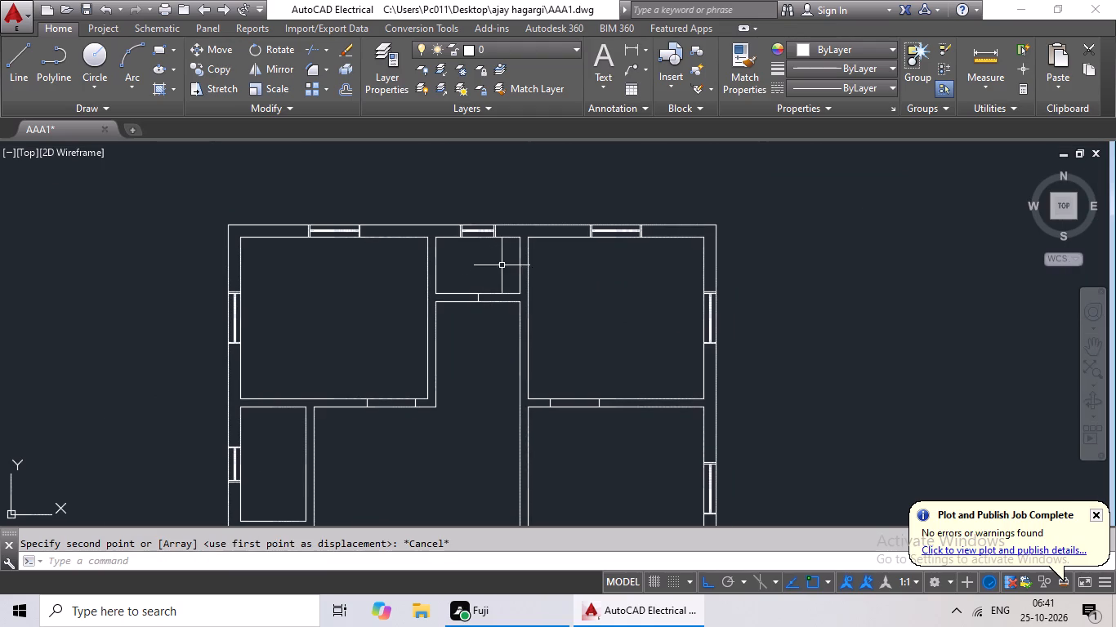
# Look over the whole floor plan to examine the room layout and the openings marked so far.
pyautogui.scroll(3, 494, 238)
pyautogui.scroll(-2, 519, 279)
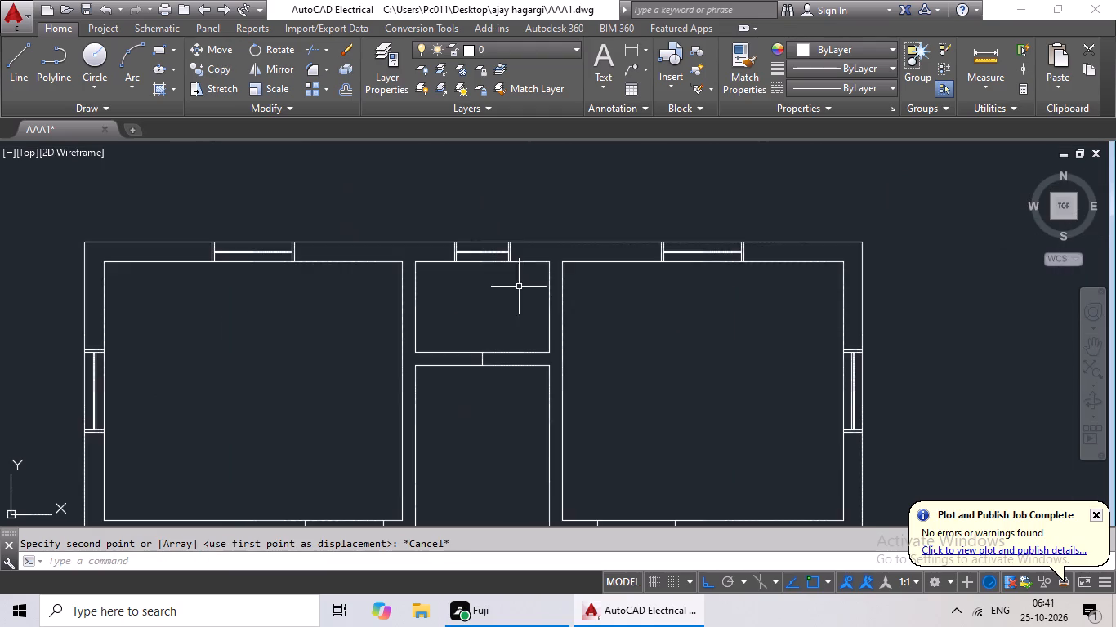
pyautogui.moveTo(511, 317); pyautogui.dragTo(520, 233, button='middle')
pyautogui.moveTo(484, 404); pyautogui.dragTo(495, 367, button='middle')
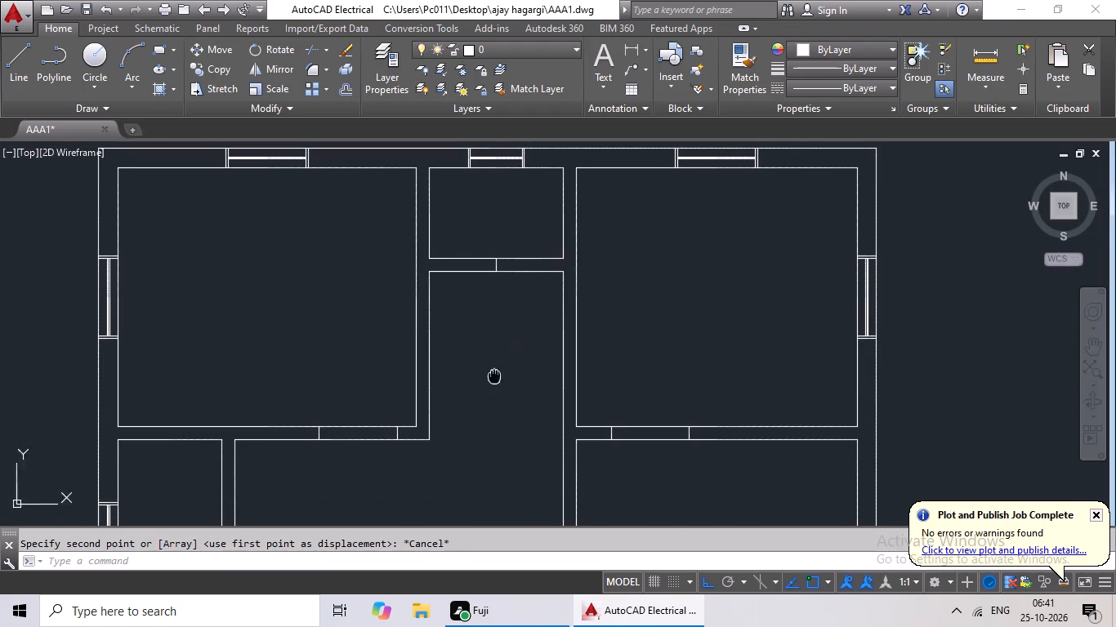
pyautogui.moveTo(495, 367); pyautogui.dragTo(497, 259, button='middle')
pyautogui.scroll(-2, 521, 283)
pyautogui.moveTo(542, 374); pyautogui.dragTo(539, 248, button='middle')
pyautogui.moveTo(548, 331); pyautogui.dragTo(547, 281, button='middle')
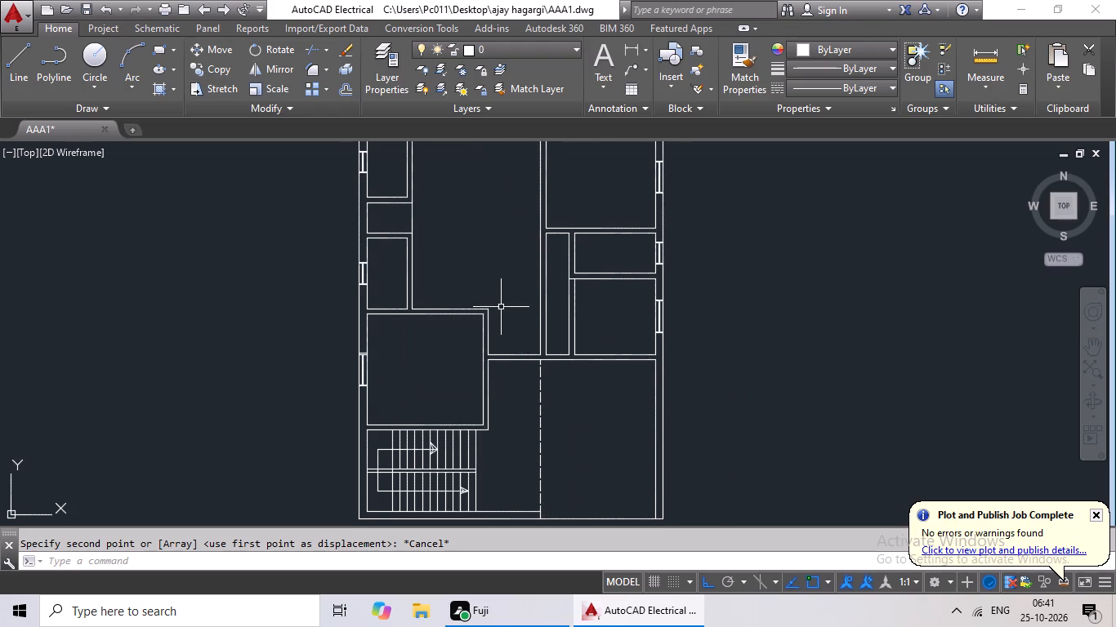
pyautogui.moveTo(538, 293); pyautogui.dragTo(458, 317, button='middle')
pyautogui.scroll(-1, 461, 316)
pyautogui.moveTo(471, 335); pyautogui.dragTo(480, 393, button='middle')
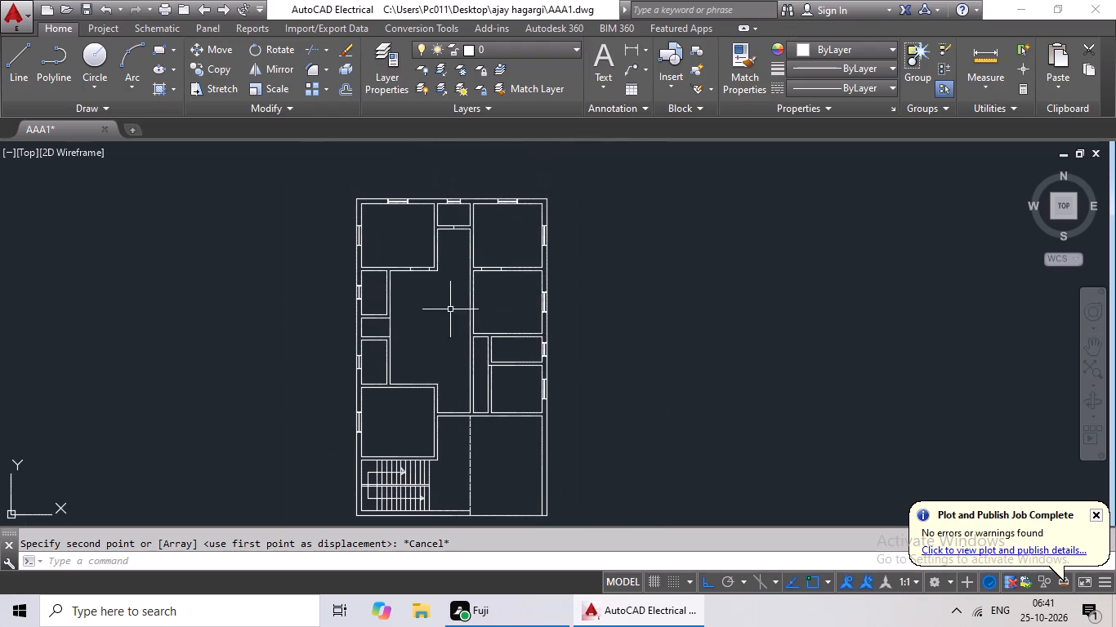
pyautogui.moveTo(435, 288); pyautogui.dragTo(440, 354, button='middle')
pyautogui.scroll(3, 364, 370)
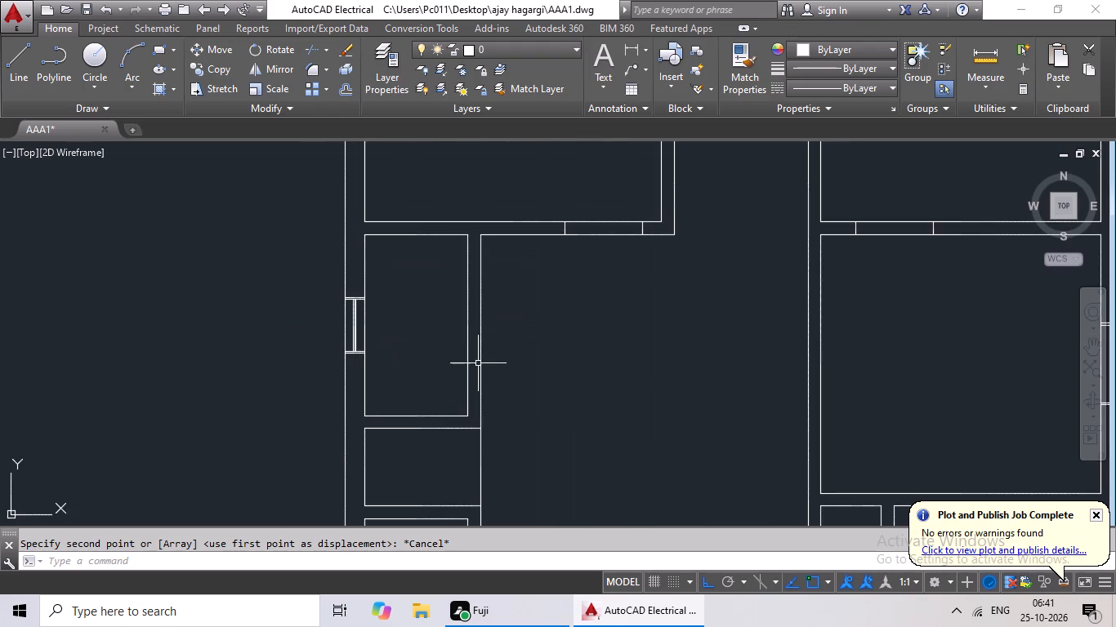
pyautogui.moveTo(478, 362); pyautogui.dragTo(462, 387, button='middle')
pyautogui.scroll(-2, 460, 384)
pyautogui.moveTo(537, 398); pyautogui.dragTo(491, 334, button='middle')
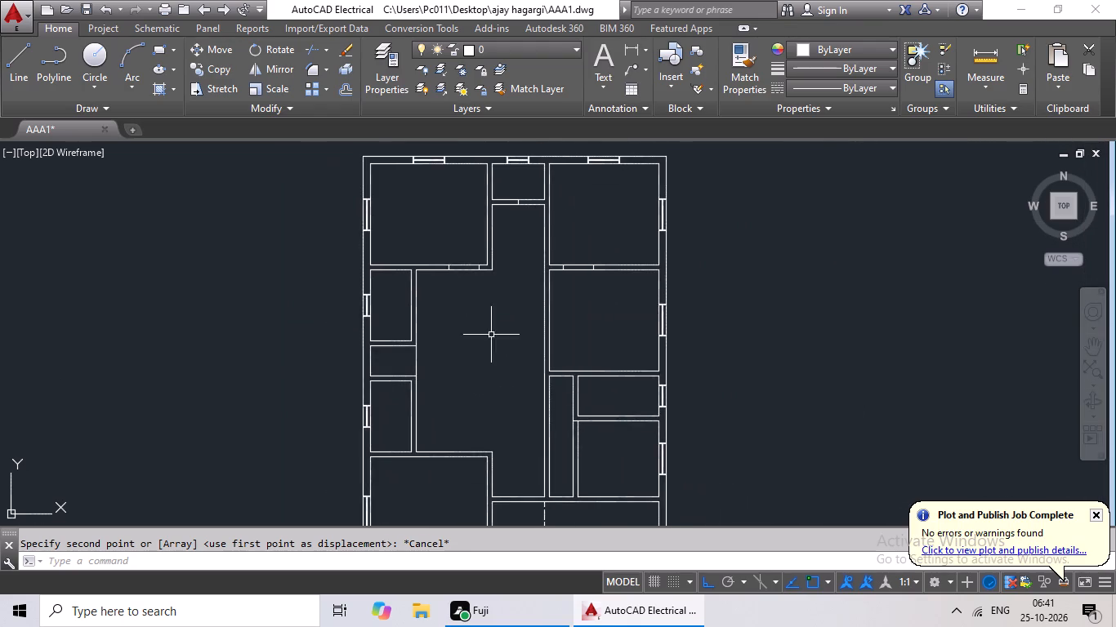
# Delete the short vertical line across the middle of the wall below the top-middle room.
pyautogui.scroll(-1, 535, 357)
pyautogui.moveTo(536, 373); pyautogui.dragTo(489, 305, button='middle')
pyautogui.moveTo(484, 341); pyautogui.dragTo(452, 406, button='middle')
pyautogui.scroll(4, 450, 252)
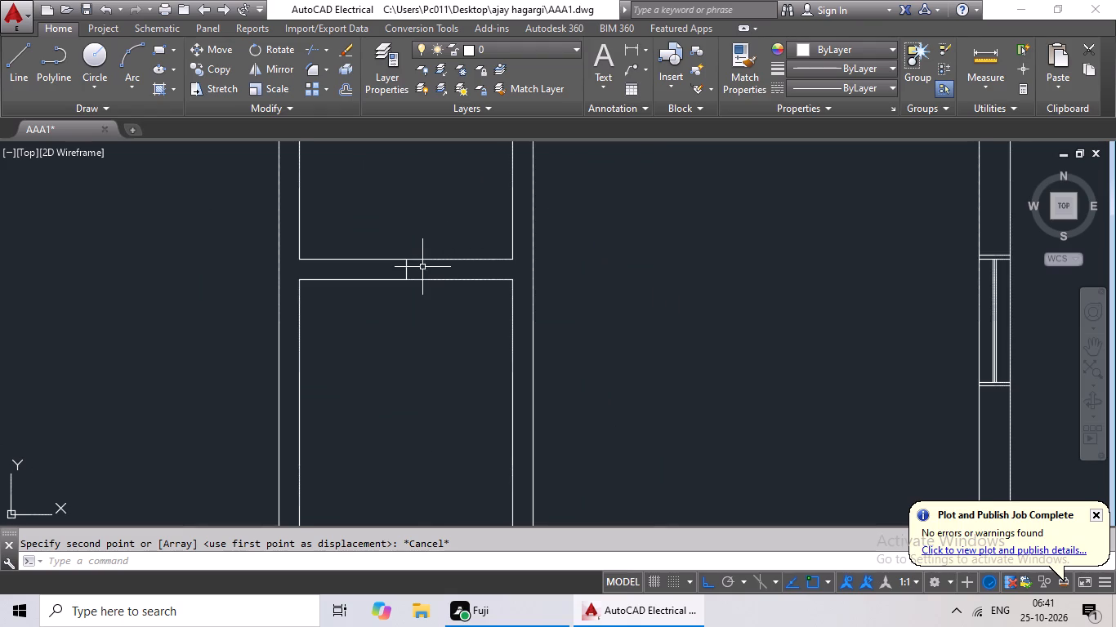
pyautogui.click(405, 272)
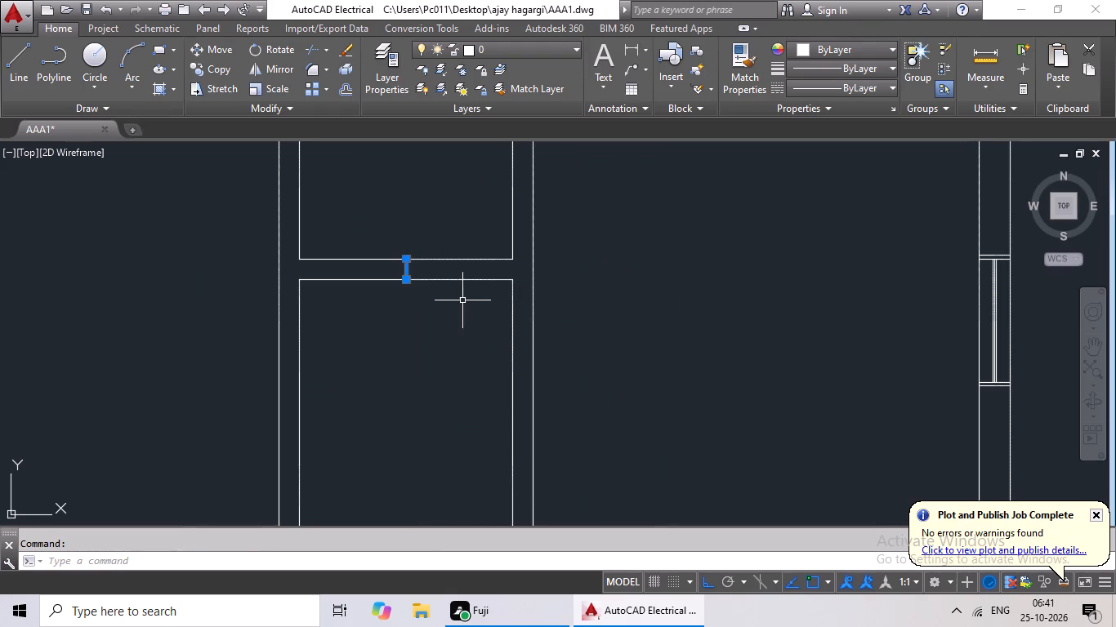
pyautogui.press('Delete')
# Offset the lower line of the wall beneath the top-middle room 4' down into the central passage.
pyautogui.scroll(-4, 467, 304)
pyautogui.moveTo(466, 314); pyautogui.dragTo(474, 259, button='middle')
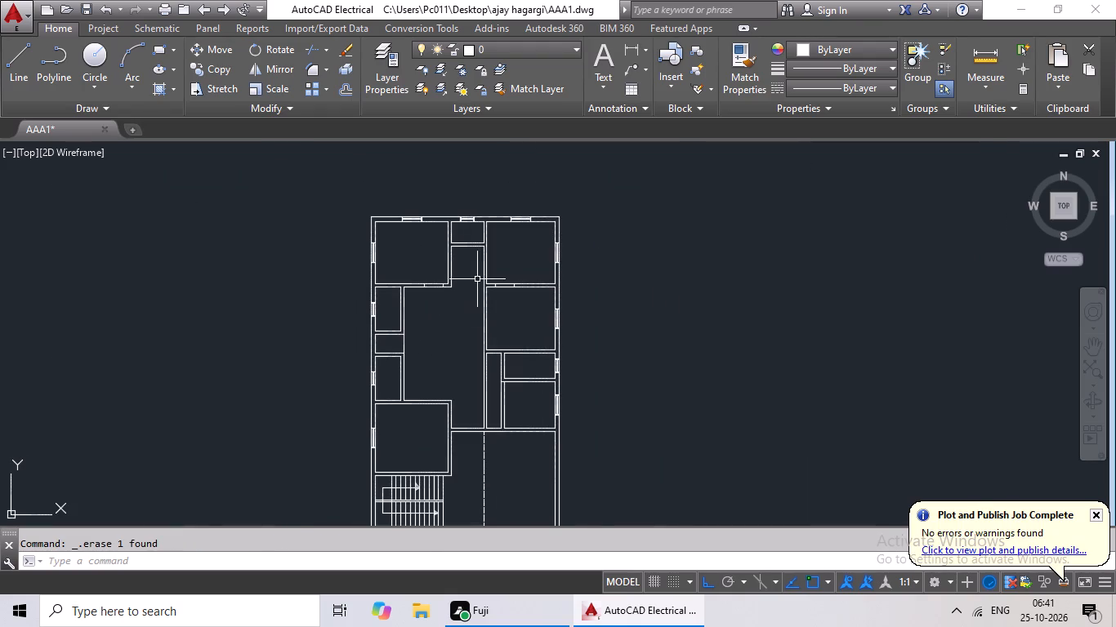
pyautogui.scroll(3, 480, 270)
pyautogui.moveTo(470, 269); pyautogui.dragTo(441, 289, button='middle')
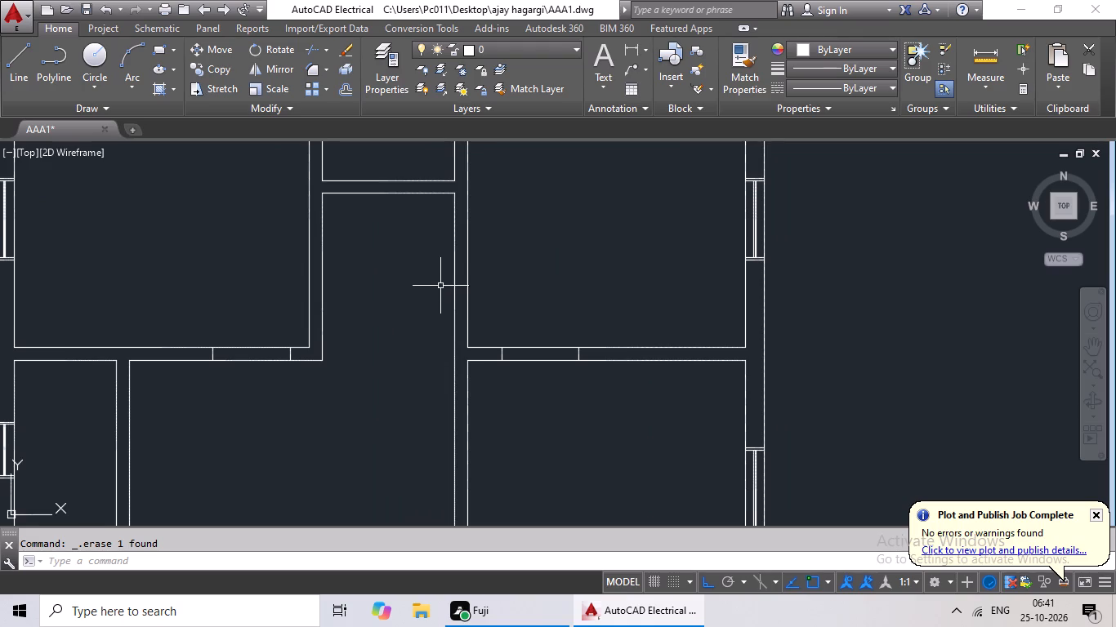
pyautogui.moveTo(440, 284); pyautogui.dragTo(412, 362, button='middle')
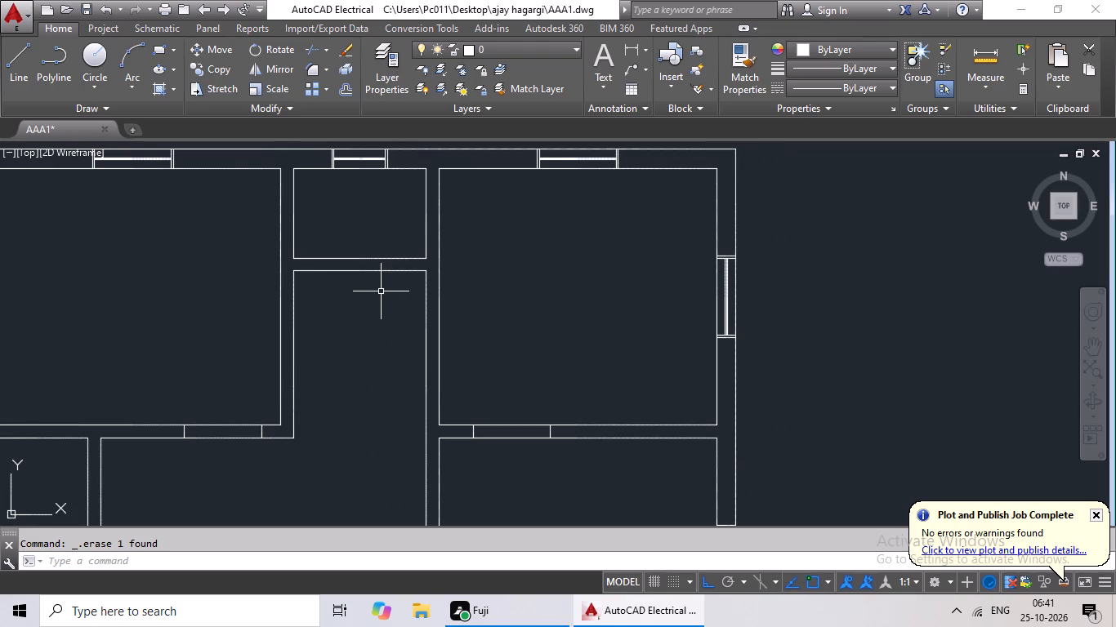
pyautogui.moveTo(379, 305); pyautogui.dragTo(364, 344, button='middle')
pyautogui.press('Escape')
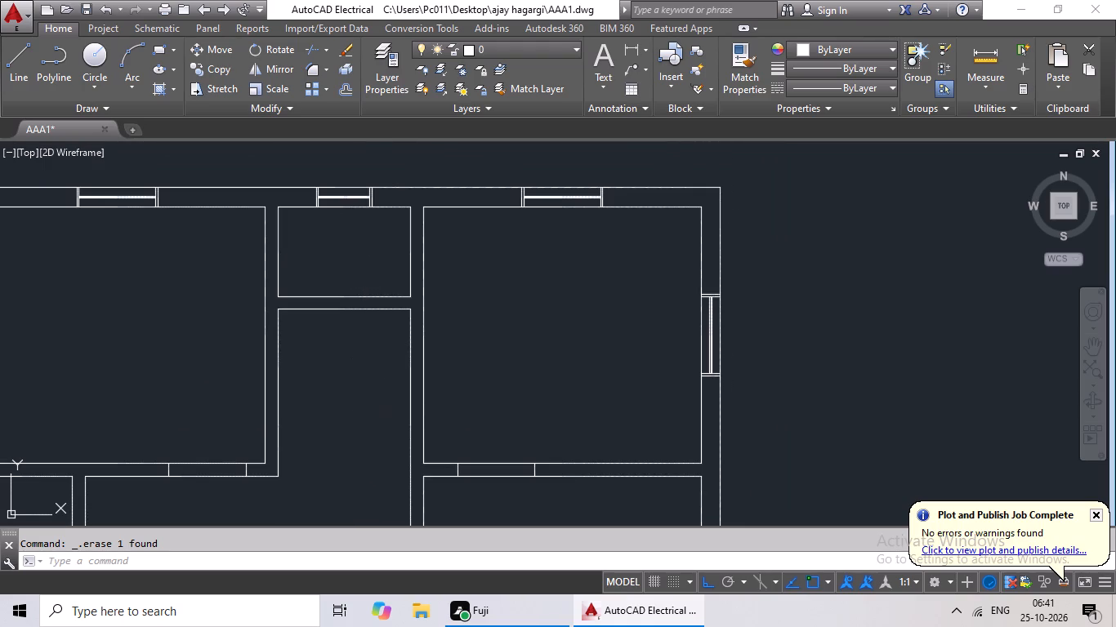
pyautogui.press('Escape')
pyautogui.press('Escape')
pyautogui.press('Escape')
pyautogui.press('o')
pyautogui.press('Return')
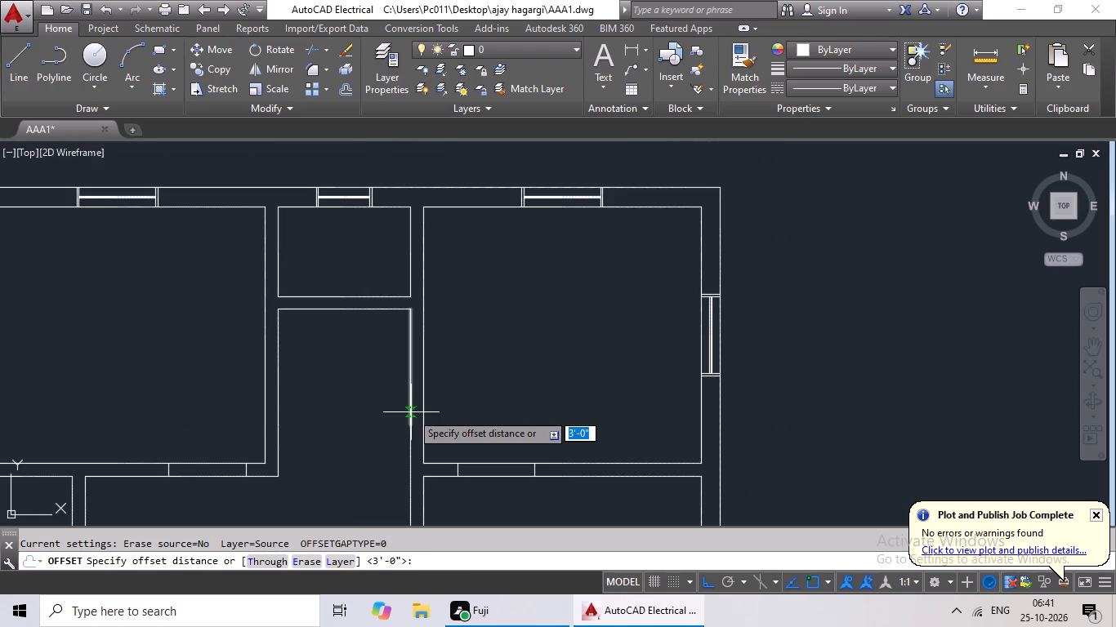
pyautogui.write("4'")
pyautogui.press('Return')
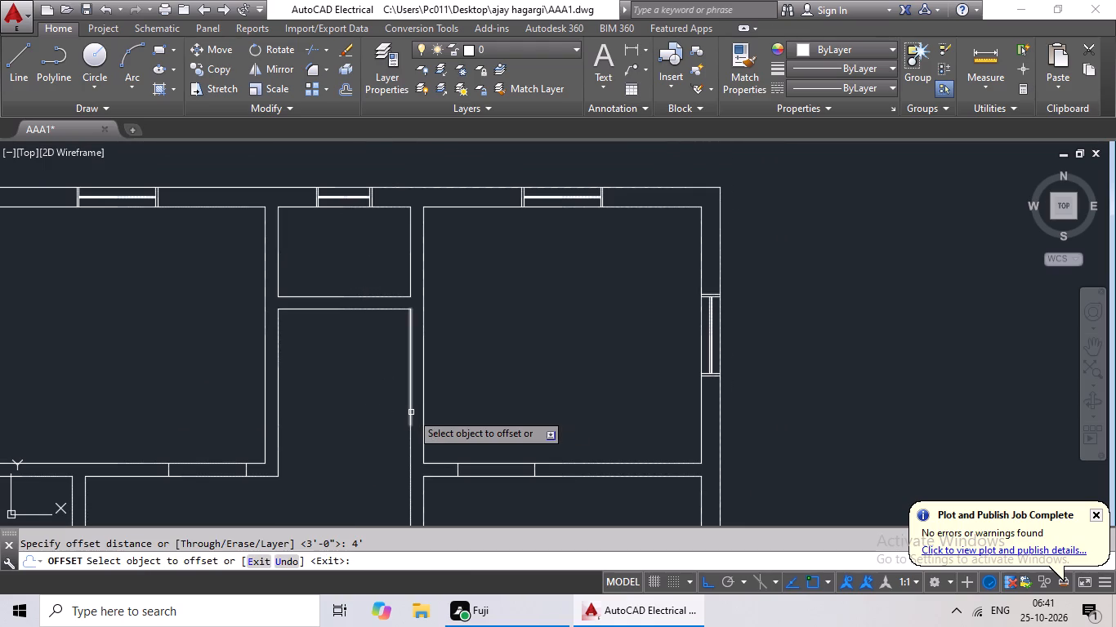
pyautogui.click(373, 309)
pyautogui.click(372, 328)
pyautogui.press('Escape')
pyautogui.press('Escape')
# Offset the new horizontal line across the passage 6" down to form the partition's second face.
pyautogui.press('o')
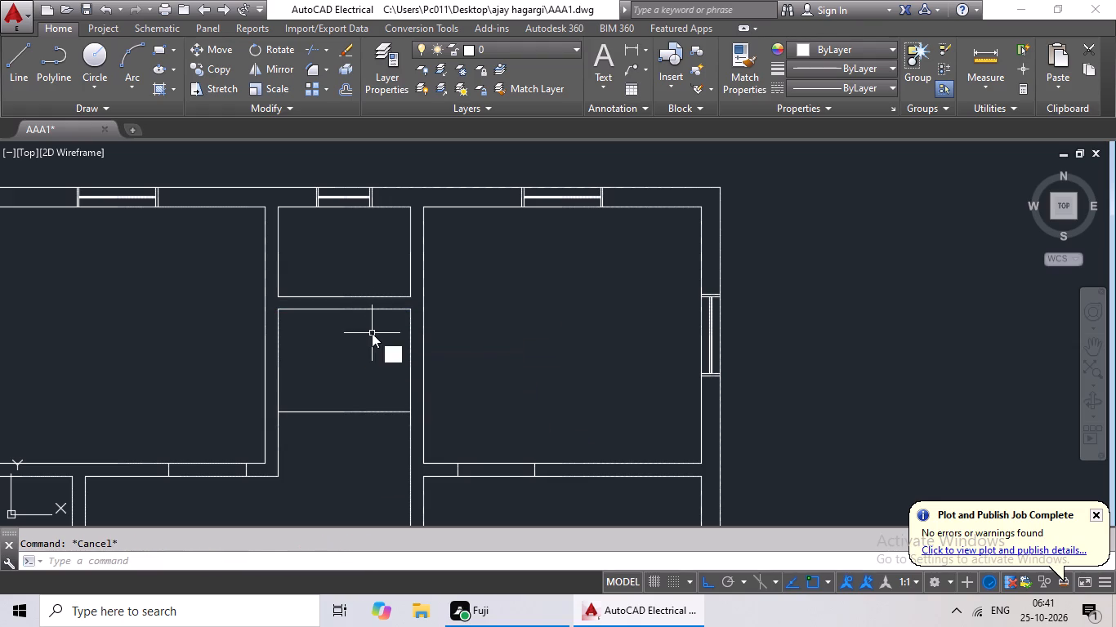
pyautogui.press('Return')
pyautogui.press('2')
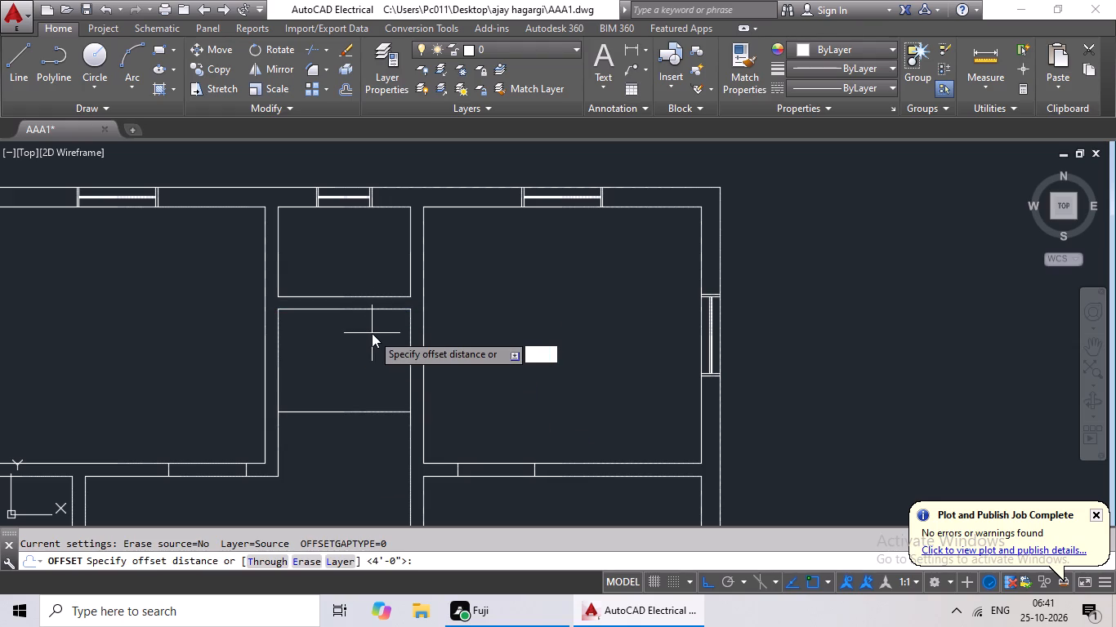
pyautogui.press('BackSpace')
pyautogui.press('4')
pyautogui.press('BackSpace')
pyautogui.press('6')
pyautogui.hotkey('shift', '"')
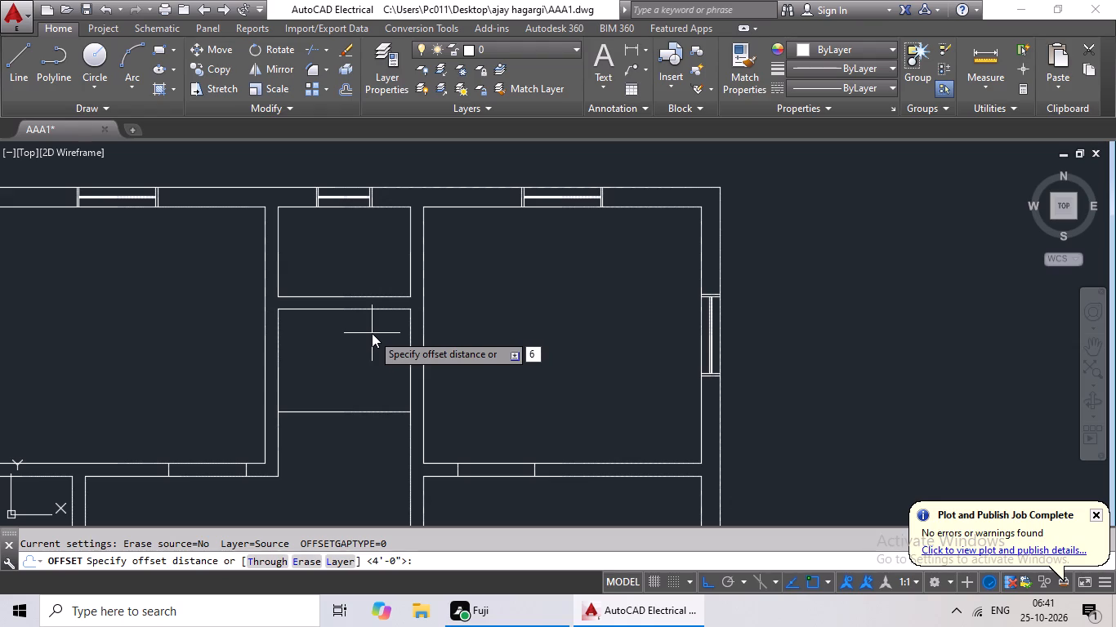
pyautogui.press('Return')
pyautogui.moveTo(344, 413); pyautogui.dragTo(341, 429)
pyautogui.click(341, 435)
pyautogui.press('Escape')
pyautogui.press('Escape')
pyautogui.press('Escape')
# Trim the passage's side wall lines between the new partition's two faces, at both ends of the partition.
pyautogui.write('trvv')
pyautogui.press('Escape')
pyautogui.press('Escape')
pyautogui.write('tr')
pyautogui.press('space')
pyautogui.press('space')
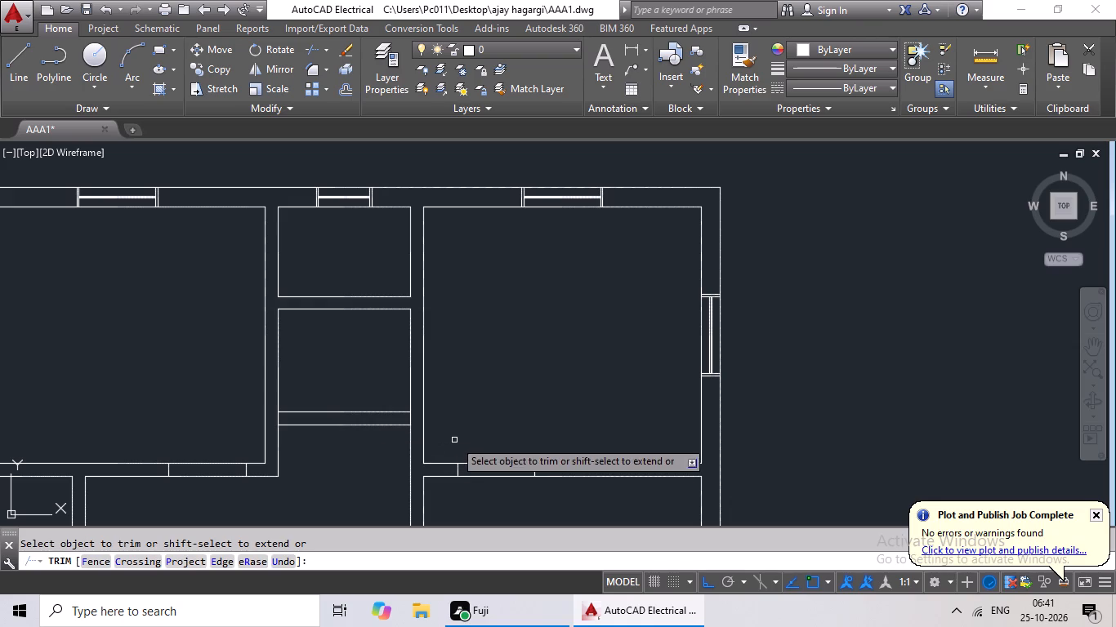
pyautogui.scroll(4, 417, 420)
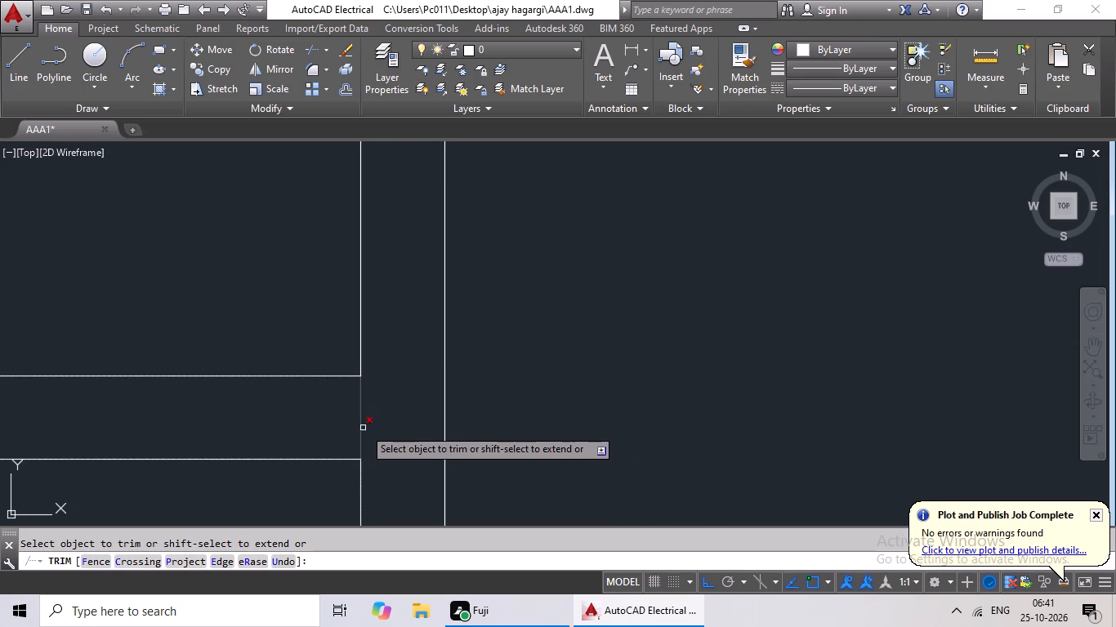
pyautogui.click(362, 427)
pyautogui.scroll(-1, 370, 425)
pyautogui.moveTo(382, 424); pyautogui.dragTo(555, 417, button='middle')
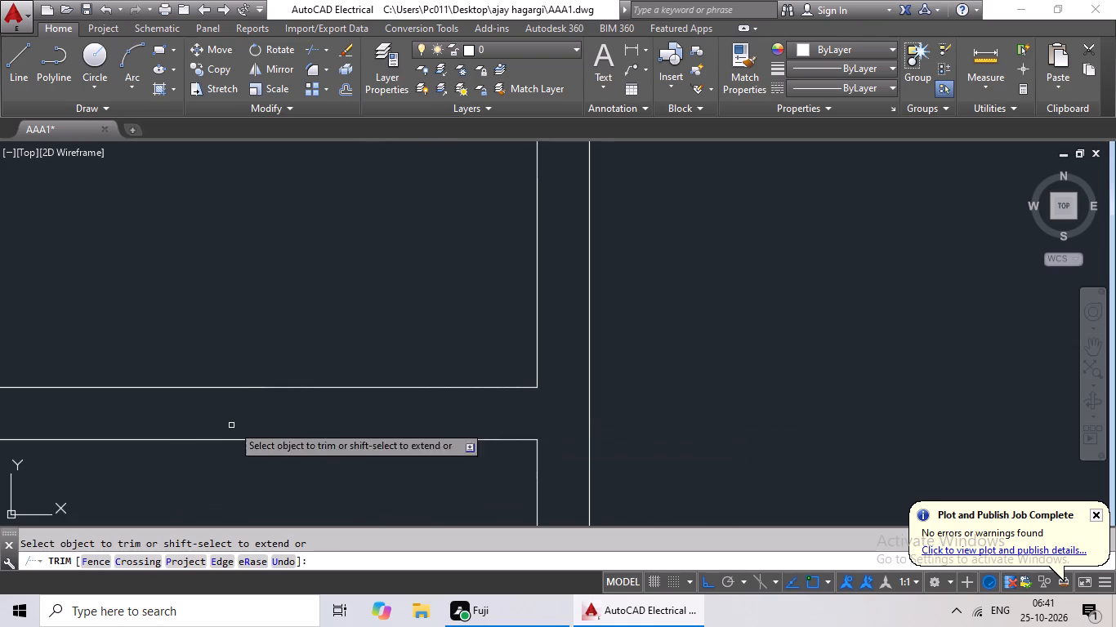
pyautogui.moveTo(237, 421); pyautogui.dragTo(669, 487, button='middle')
pyautogui.click(431, 478)
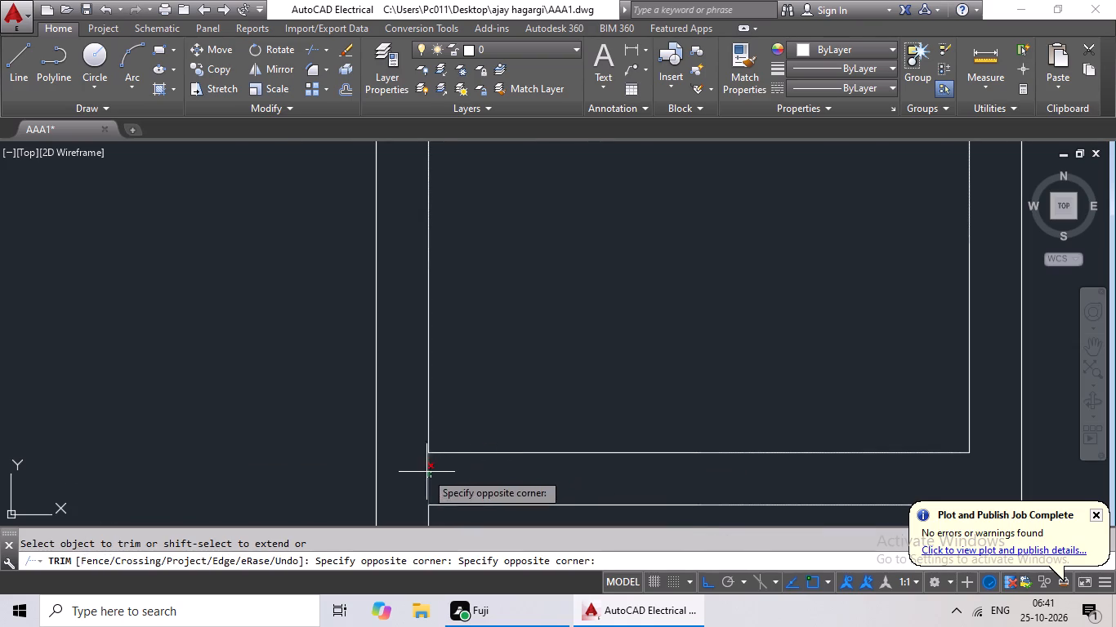
pyautogui.click(422, 474)
# Draw a short vertical jamb line across the new partition wall, close to its left end.
pyautogui.scroll(-3, 514, 462)
pyautogui.moveTo(560, 412); pyautogui.dragTo(533, 333, button='middle')
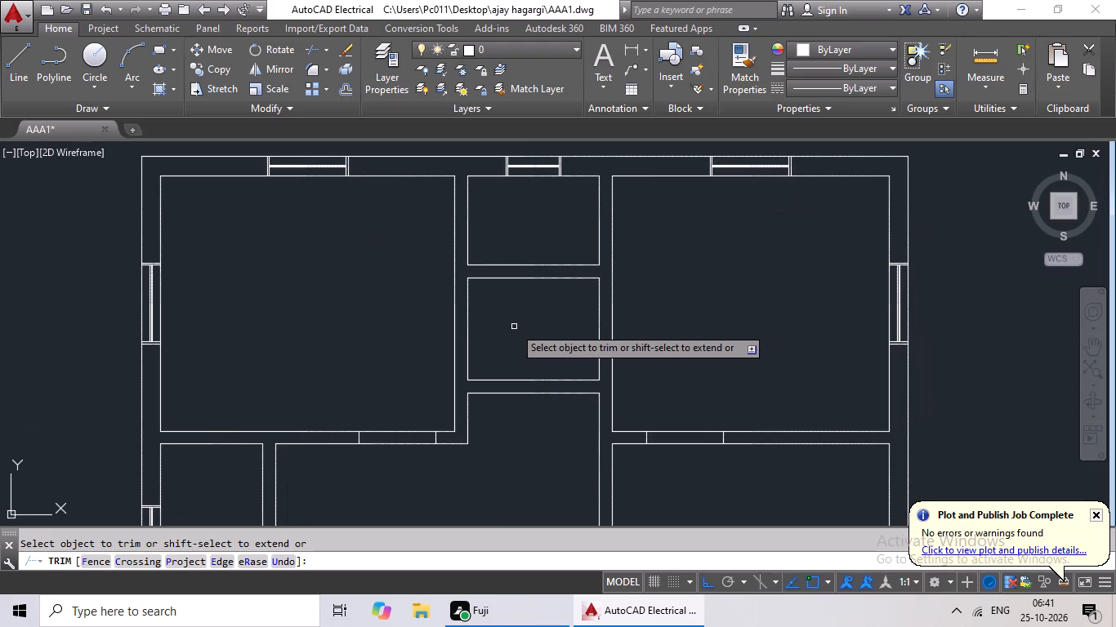
pyautogui.moveTo(526, 300); pyautogui.dragTo(514, 301, button='middle')
pyautogui.click(23, 70)
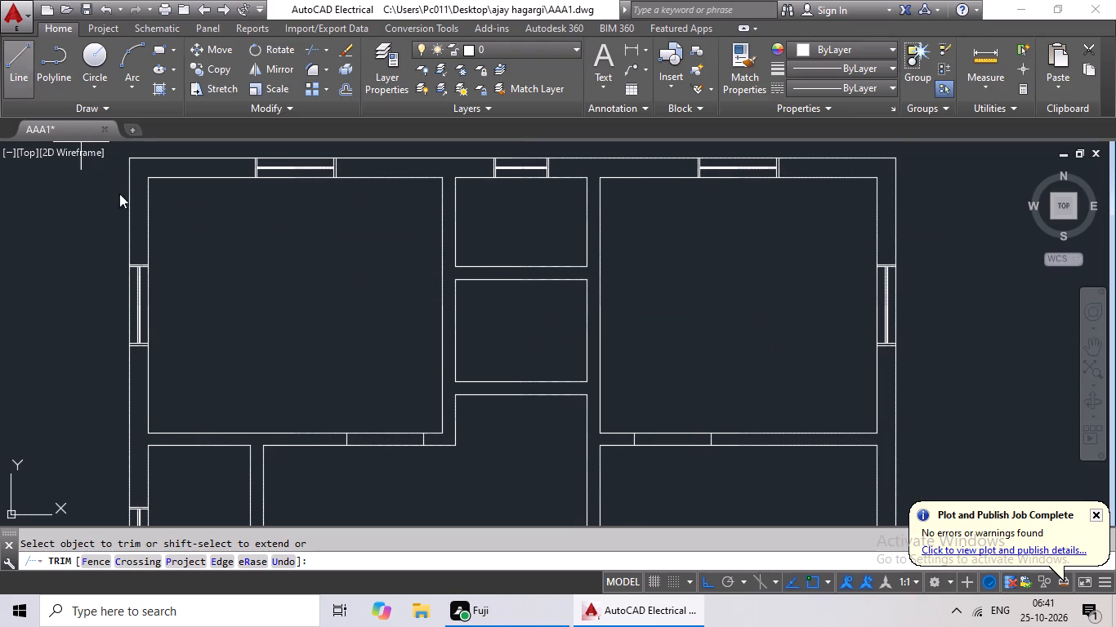
pyautogui.scroll(3, 476, 403)
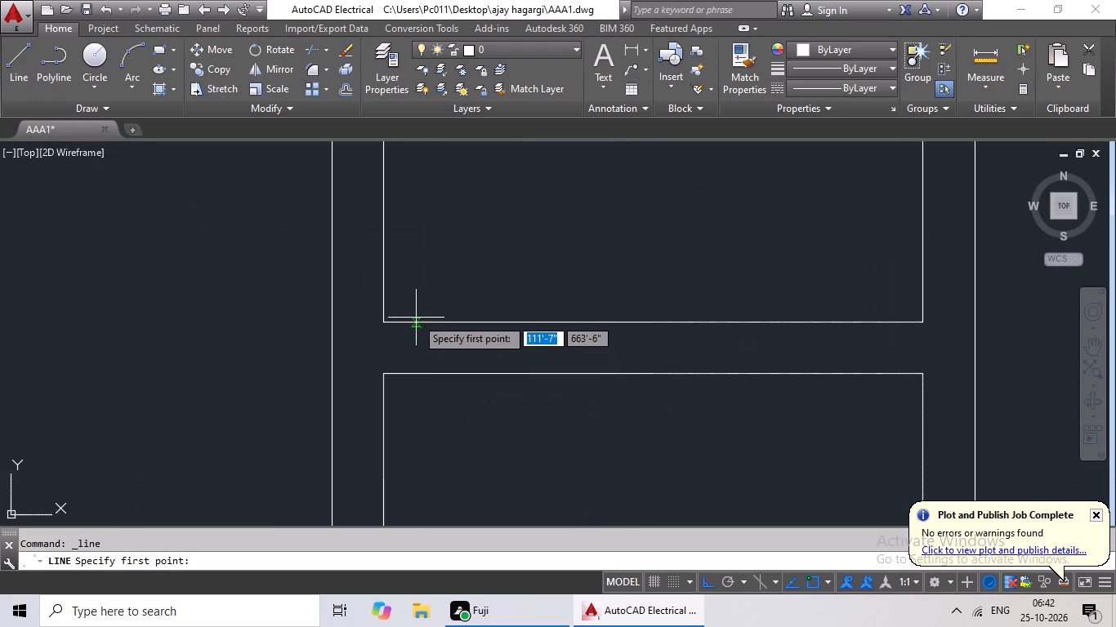
pyautogui.click(412, 321)
pyautogui.click(412, 376)
pyautogui.press('Escape')
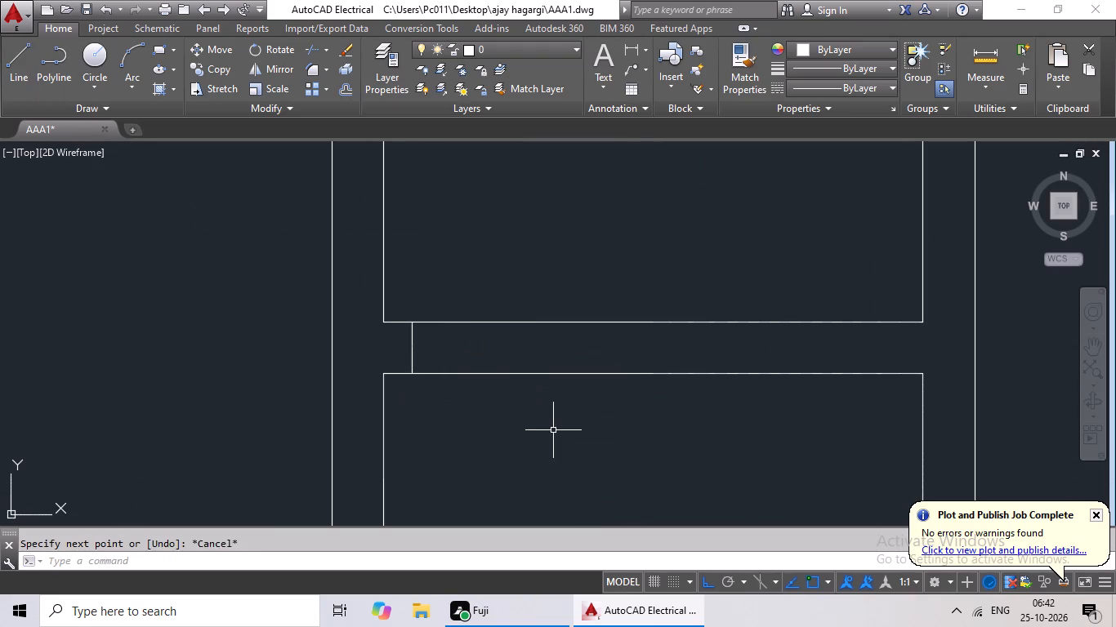
pyautogui.press('Escape')
# Offset the jamb line 2' to the right, and offset the resulting line another 2' to the right.
pyautogui.press('o')
pyautogui.press('Return')
pyautogui.write("2'")
pyautogui.press('Return')
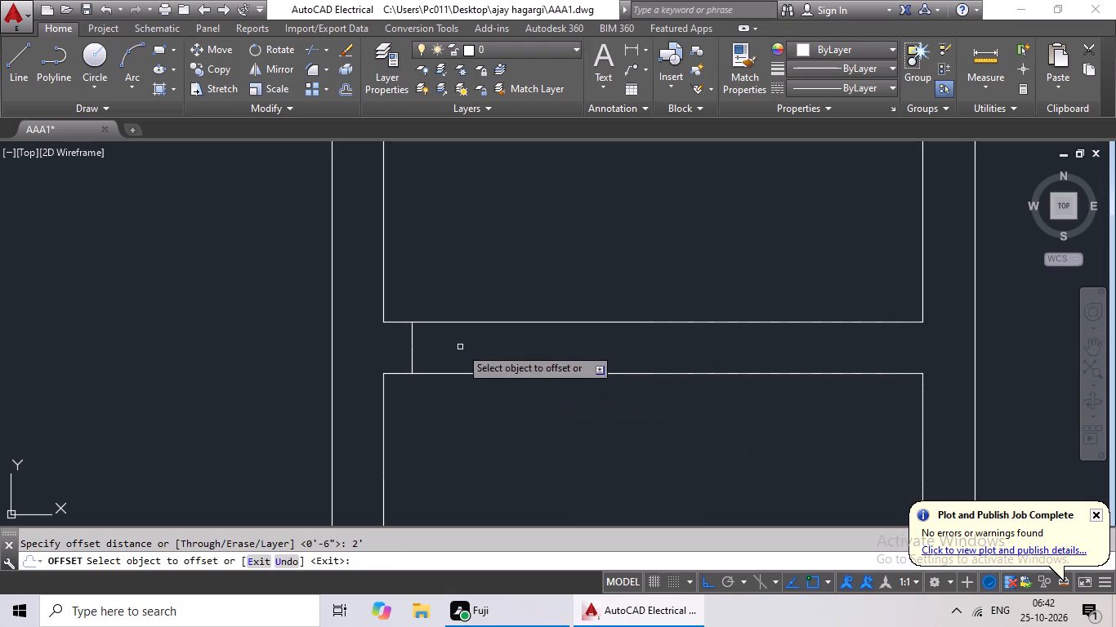
pyautogui.moveTo(412, 353); pyautogui.dragTo(420, 362)
pyautogui.moveTo(434, 366); pyautogui.dragTo(442, 370)
pyautogui.moveTo(621, 345); pyautogui.dragTo(628, 349)
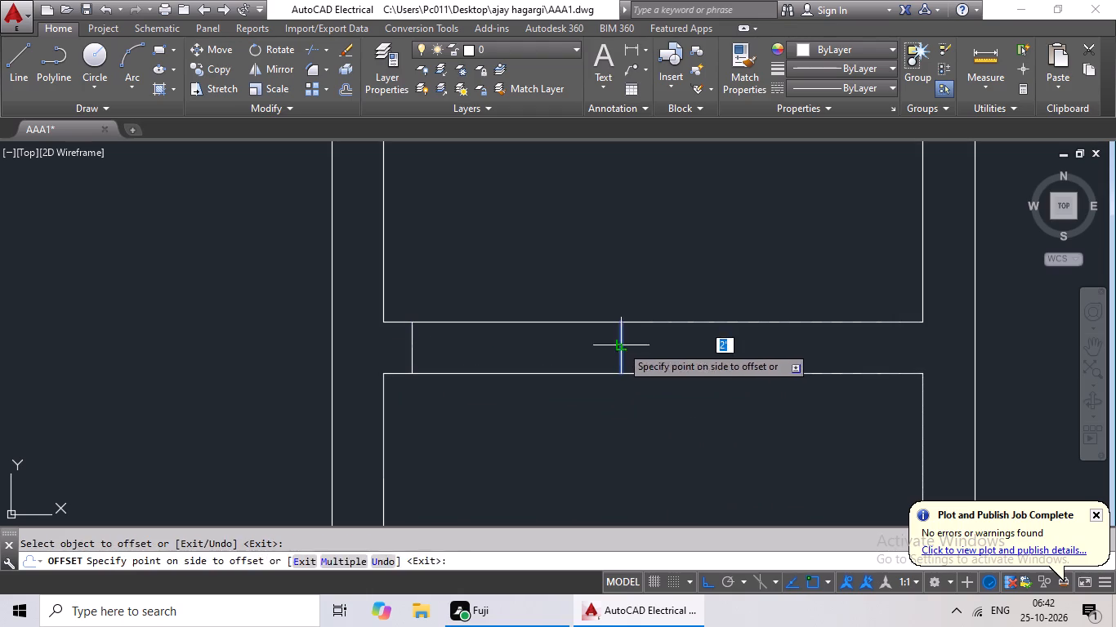
pyautogui.moveTo(628, 349); pyautogui.dragTo(643, 353)
pyautogui.click(674, 354)
# Draw a short vertical jamb line across the wall below the upper small room on the plan's left side, near its right end.
pyautogui.scroll(-4, 676, 356)
pyautogui.moveTo(669, 313); pyautogui.dragTo(330, 318, button='middle')
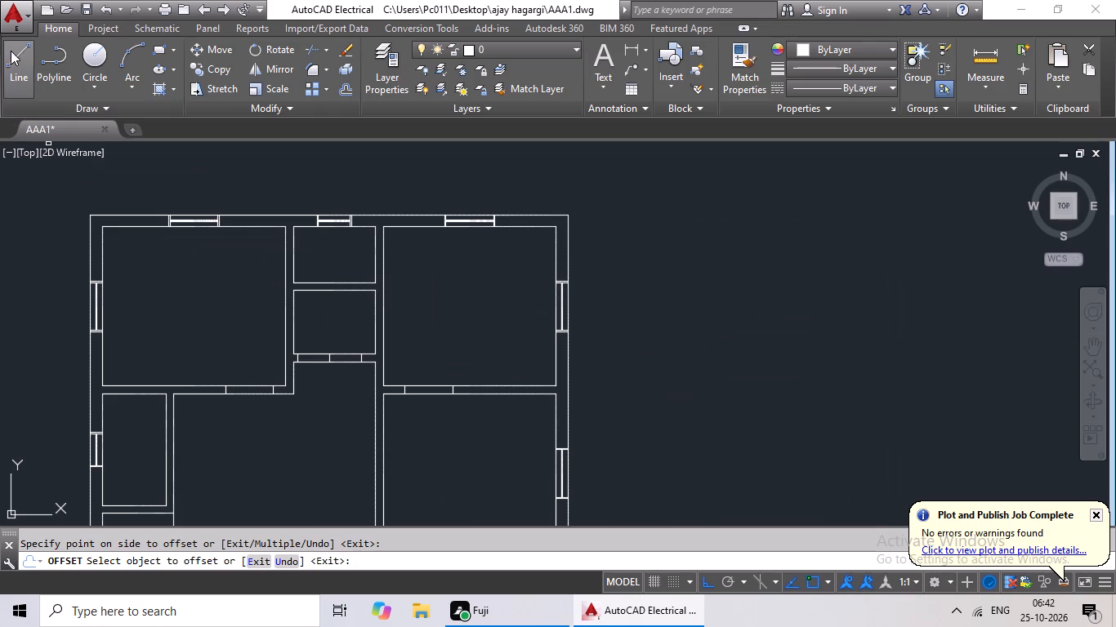
pyautogui.click(11, 50)
pyautogui.scroll(-2, 199, 251)
pyautogui.moveTo(226, 343); pyautogui.dragTo(355, 289, button='middle')
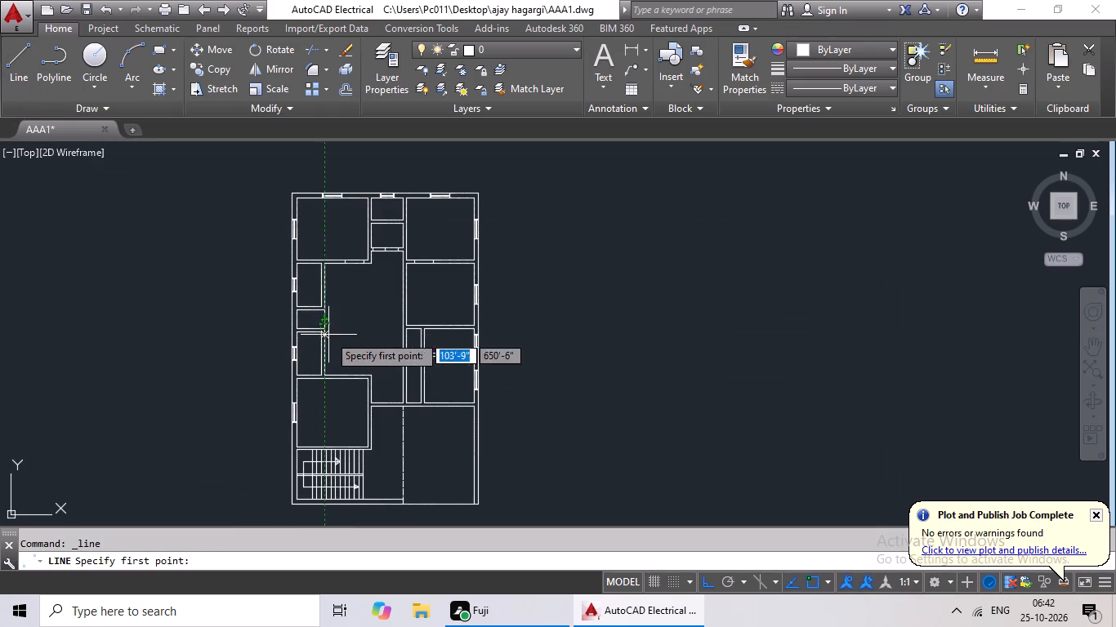
pyautogui.scroll(4, 310, 326)
pyautogui.moveTo(345, 256); pyautogui.dragTo(355, 347, button='middle')
pyautogui.scroll(2, 344, 291)
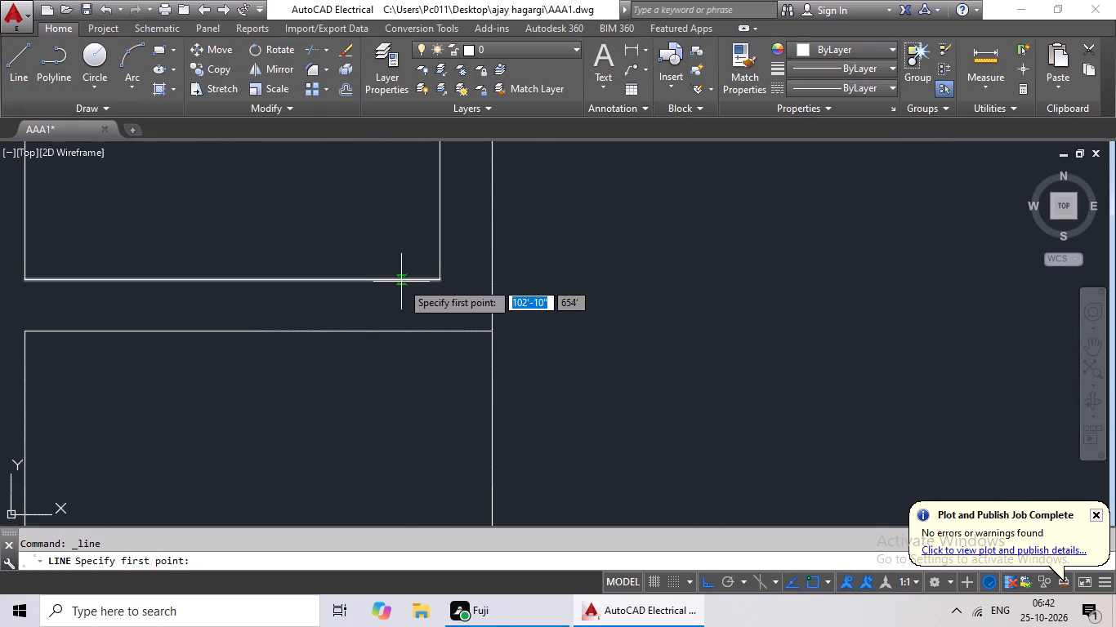
pyautogui.click(400, 278)
pyautogui.click(398, 334)
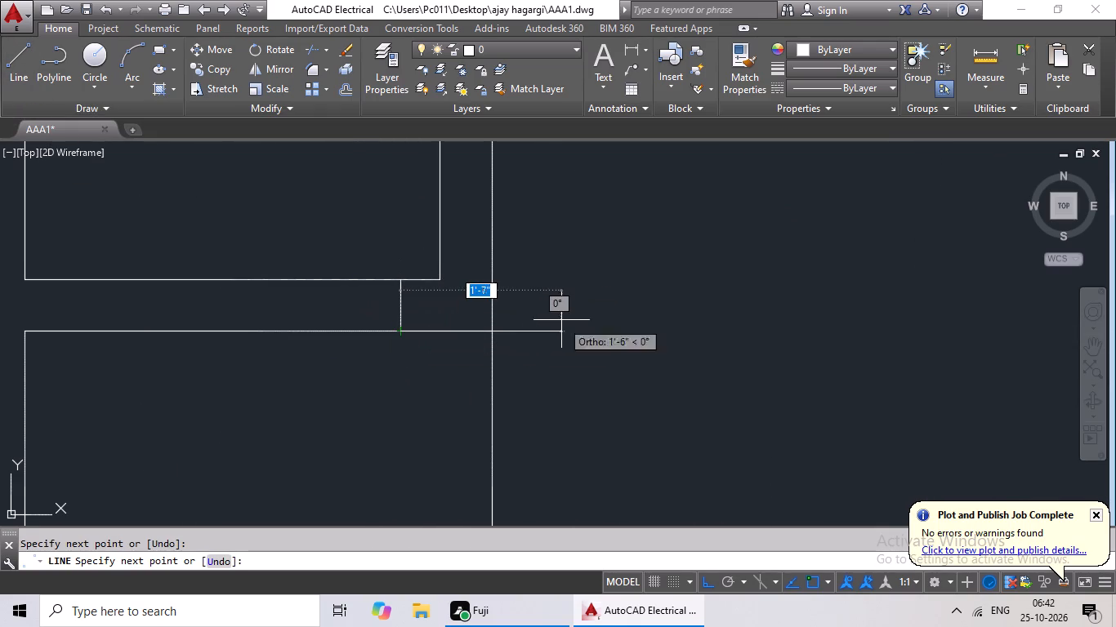
pyautogui.press('Escape')
pyautogui.press('Escape')
# Offset the jamb line below the upper small room 2' to the left.
pyautogui.press('o')
pyautogui.press('Return')
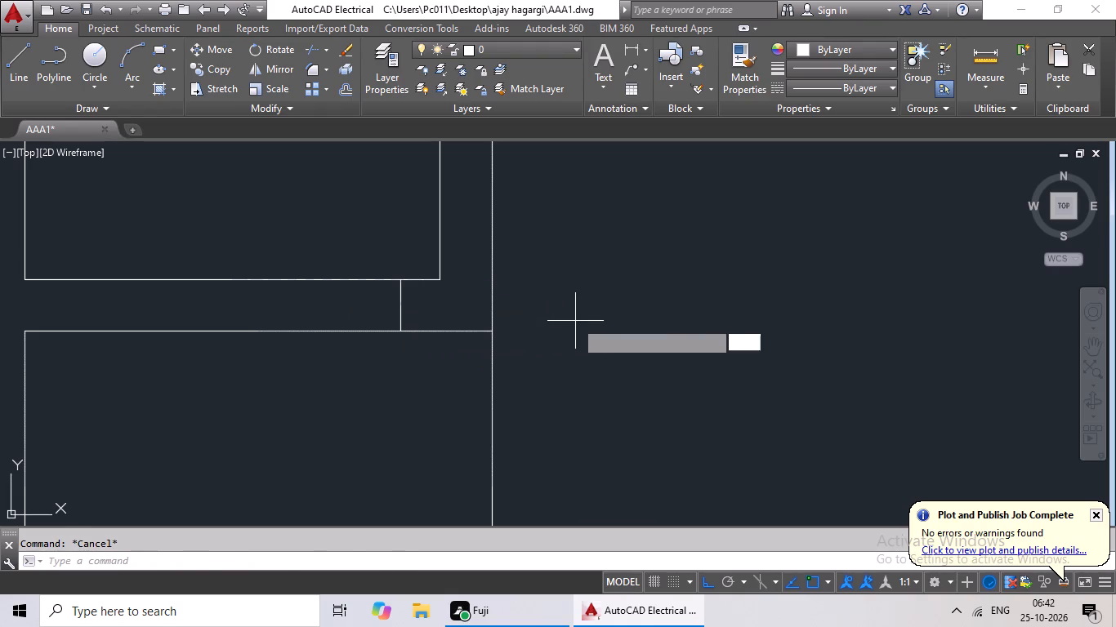
pyautogui.write("2'")
pyautogui.press('Return')
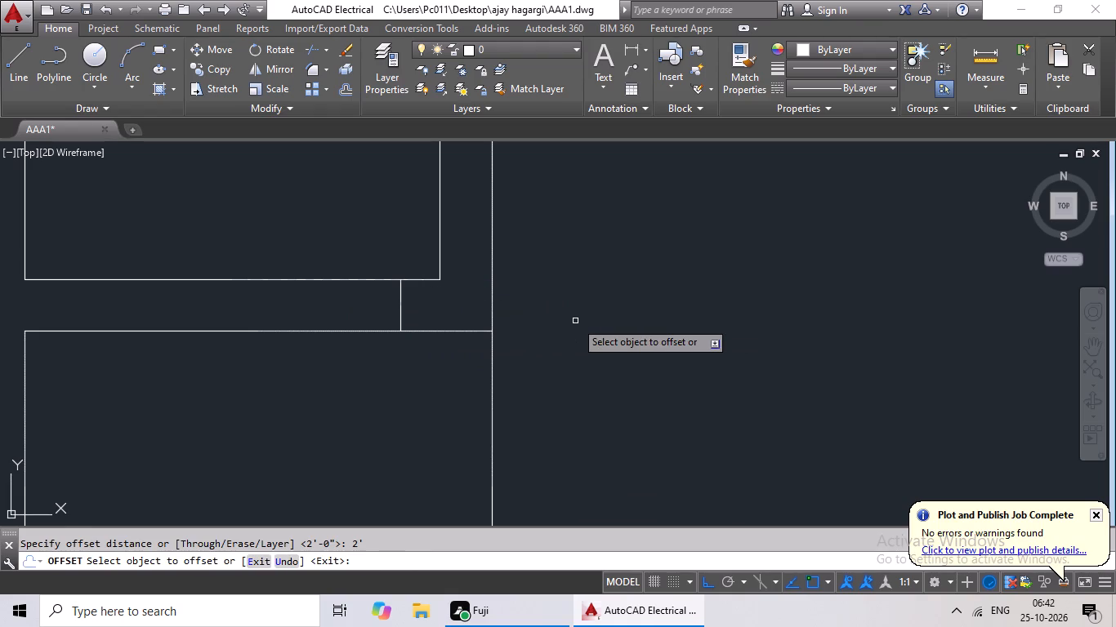
pyautogui.click(400, 296)
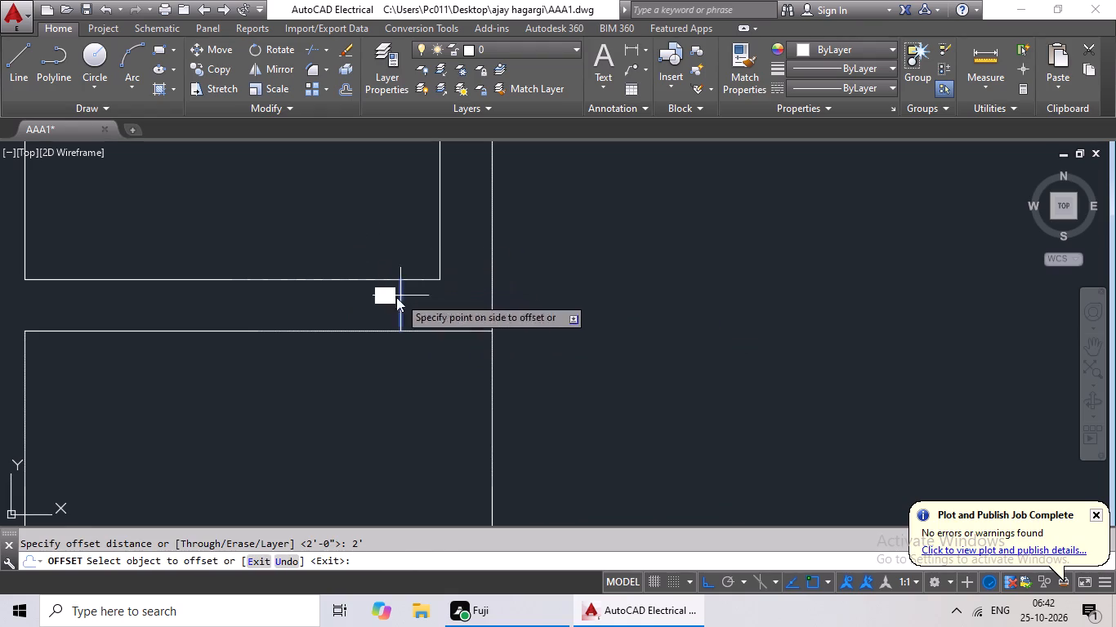
pyautogui.click(347, 291)
# Draw a short vertical jamb line across the wall below the lower small room on the plan's left side, near the room's right end.
pyautogui.click(14, 67)
pyautogui.scroll(-2, 230, 202)
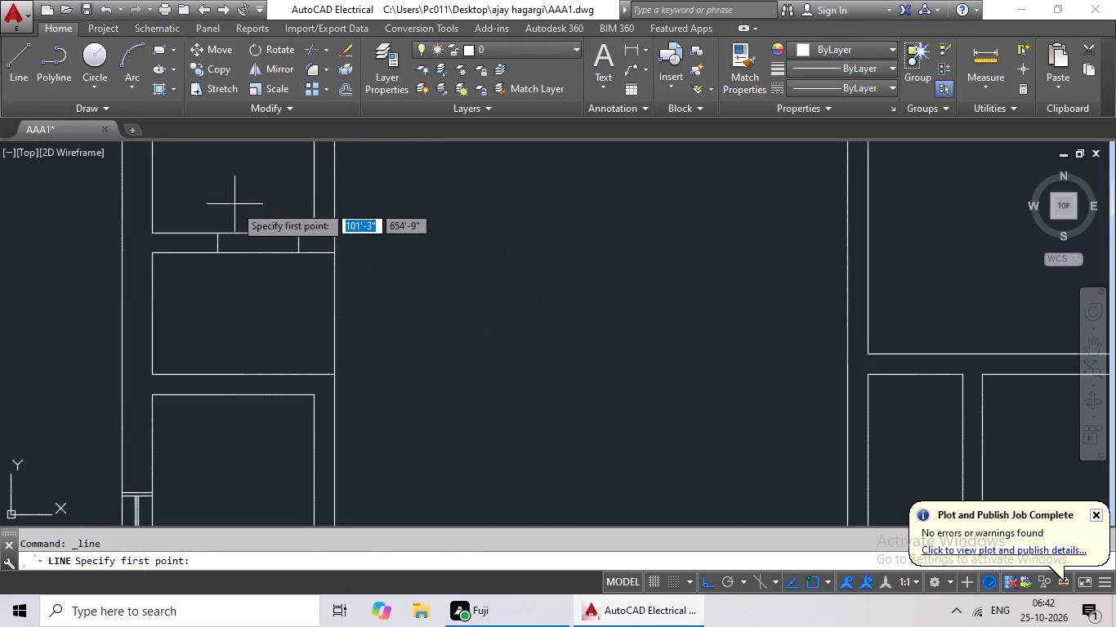
pyautogui.moveTo(237, 206); pyautogui.dragTo(236, 109, button='middle')
pyautogui.moveTo(258, 191); pyautogui.dragTo(268, 100, button='middle')
pyautogui.moveTo(275, 267); pyautogui.dragTo(273, 167, button='middle')
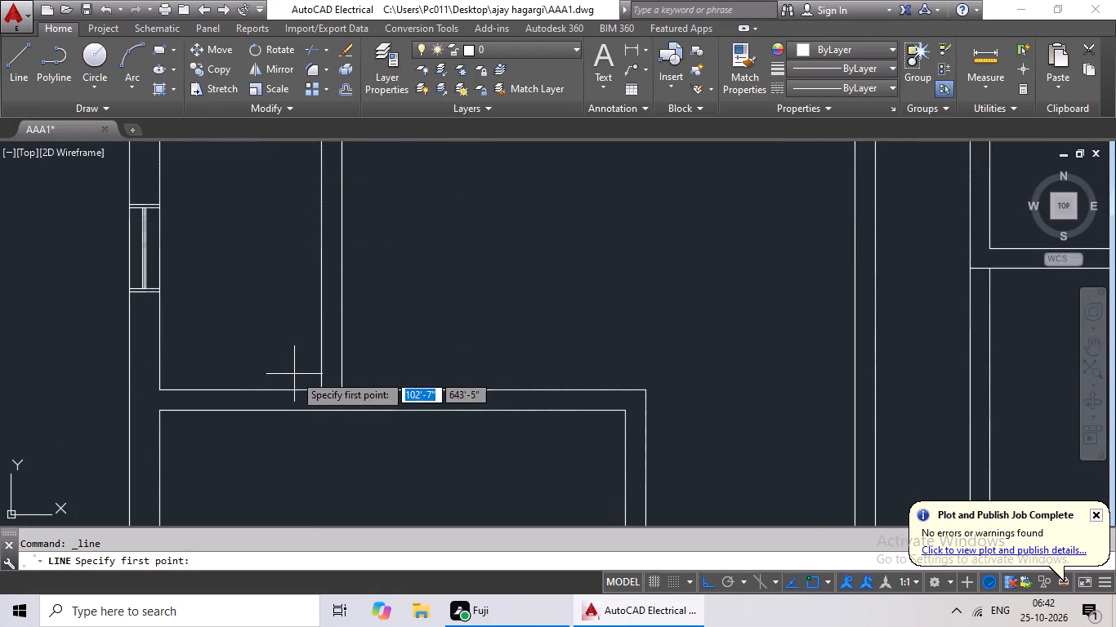
pyautogui.moveTo(292, 353); pyautogui.dragTo(292, 291, button='middle')
pyautogui.scroll(2, 304, 331)
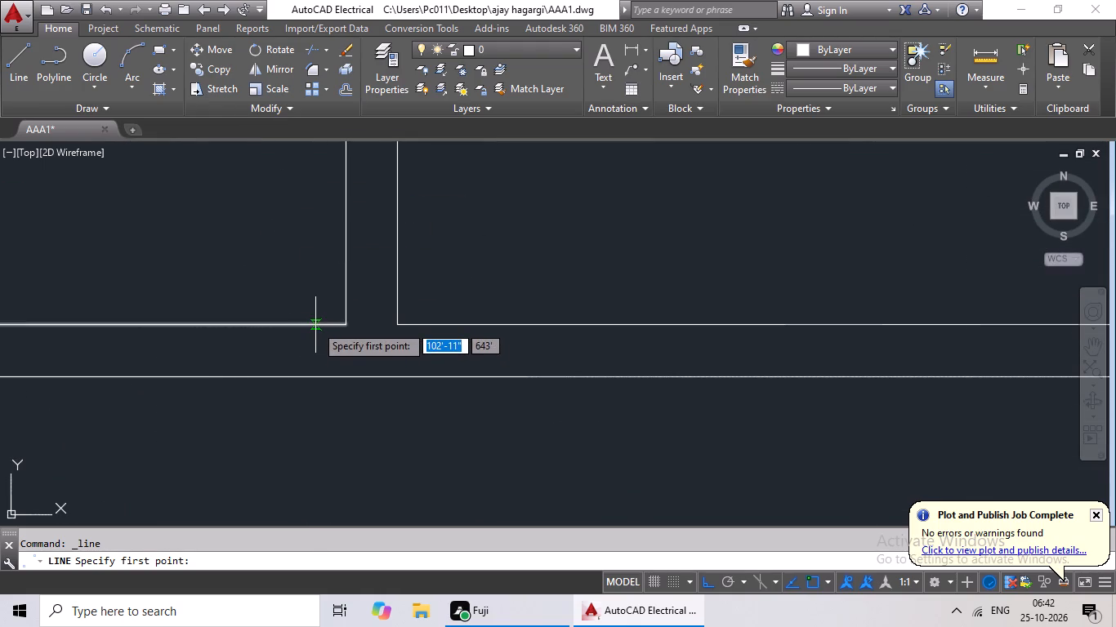
pyautogui.click(310, 324)
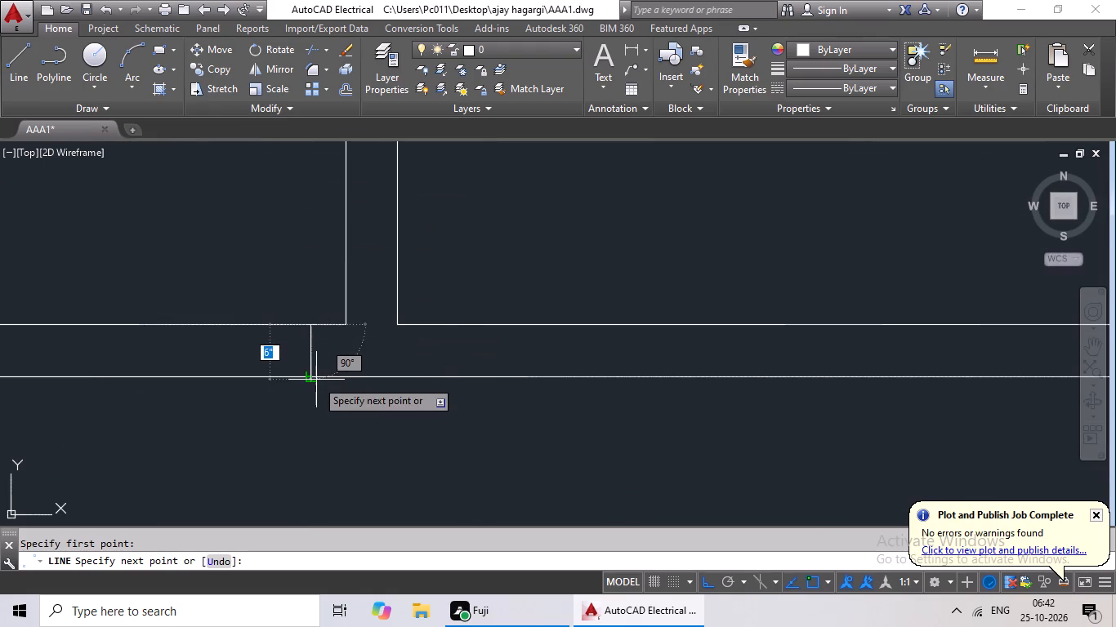
pyautogui.moveTo(315, 380); pyautogui.dragTo(326, 374)
pyautogui.press('Escape')
pyautogui.press('Escape')
# Offset the jamb line below the lower small room 2' to the left.
pyautogui.press('o')
pyautogui.press('Return')
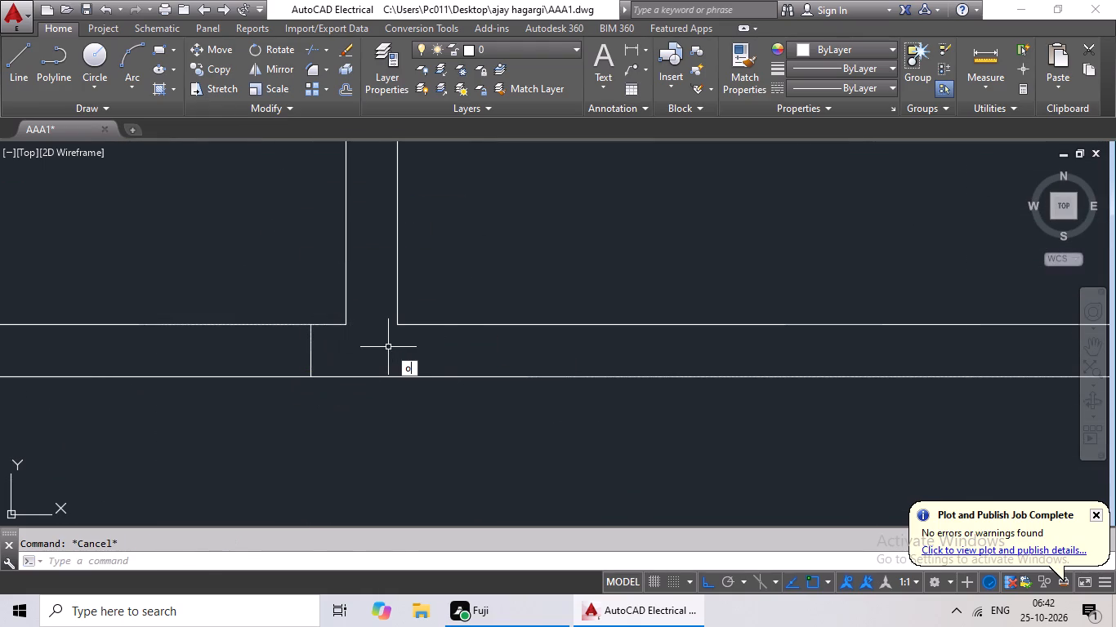
pyautogui.write("2'")
pyautogui.press('Return')
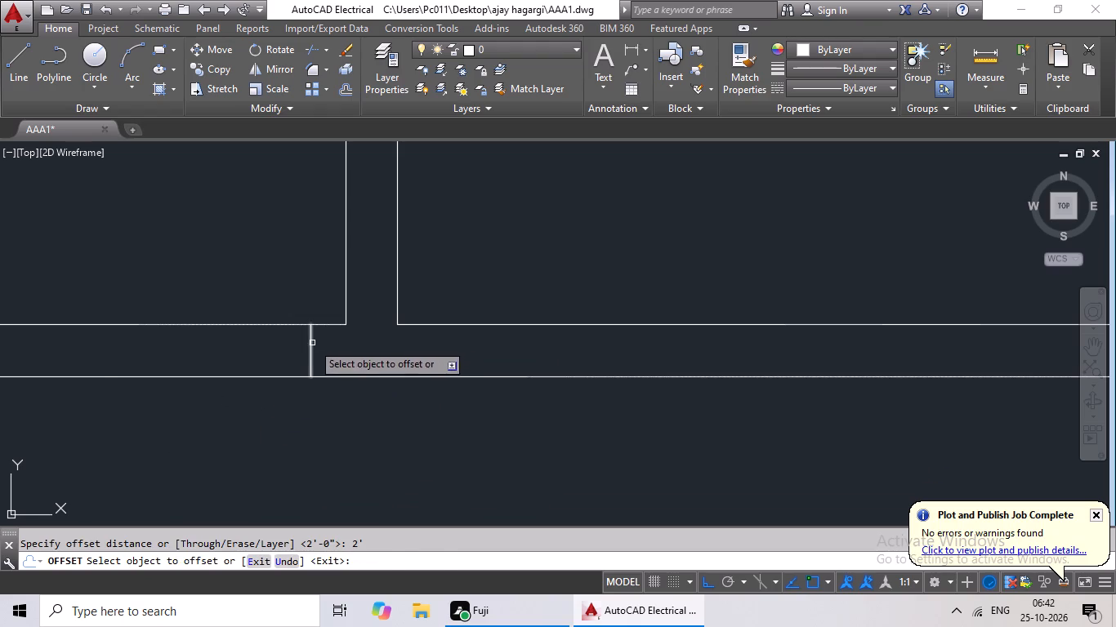
pyautogui.moveTo(312, 343); pyautogui.dragTo(297, 348)
pyautogui.click(225, 349)
# Draw a short vertical jamb line across the top wall of the large lower-left room, close to its upper-right corner.
pyautogui.scroll(-3, 240, 353)
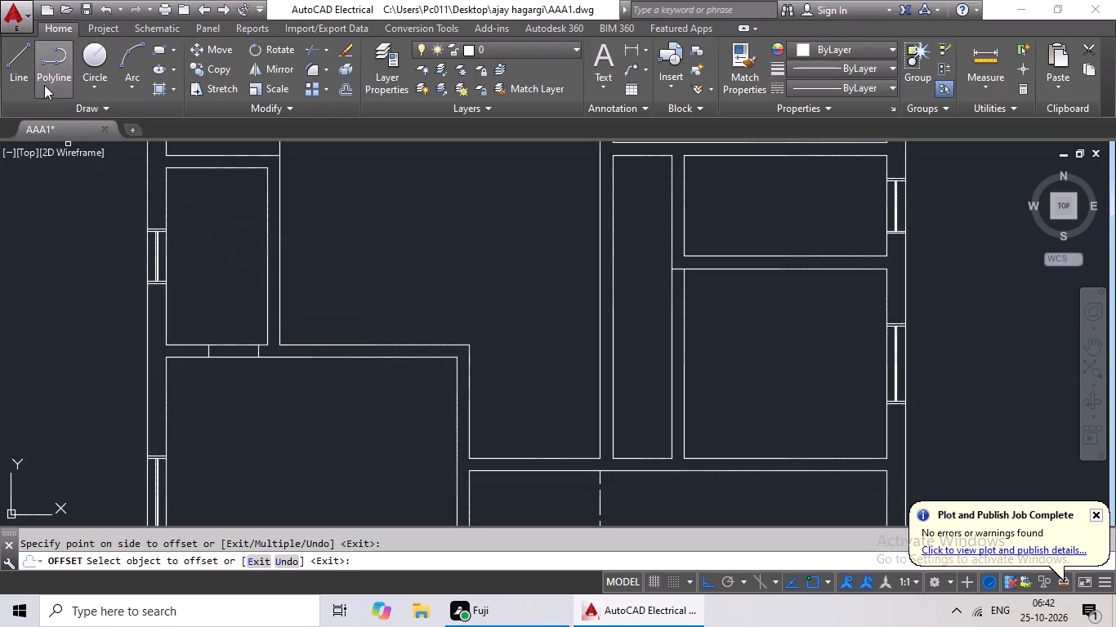
pyautogui.click(24, 70)
pyautogui.moveTo(386, 481); pyautogui.dragTo(386, 405, button='middle')
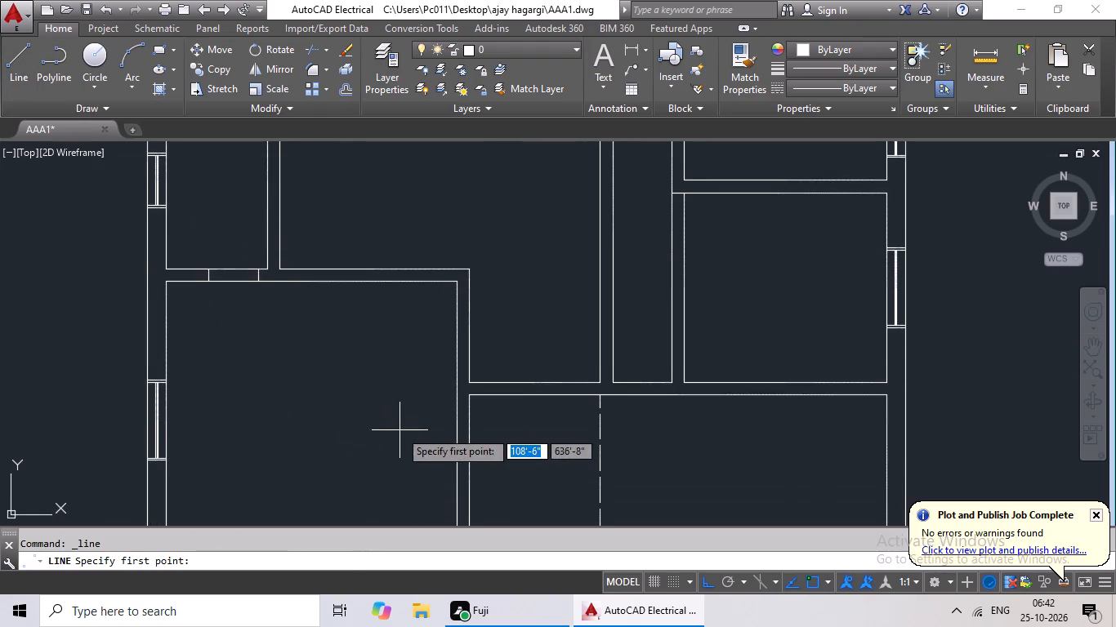
pyautogui.moveTo(400, 430); pyautogui.dragTo(398, 409, button='middle')
pyautogui.scroll(2, 408, 271)
pyautogui.moveTo(408, 269); pyautogui.dragTo(377, 370, button='middle')
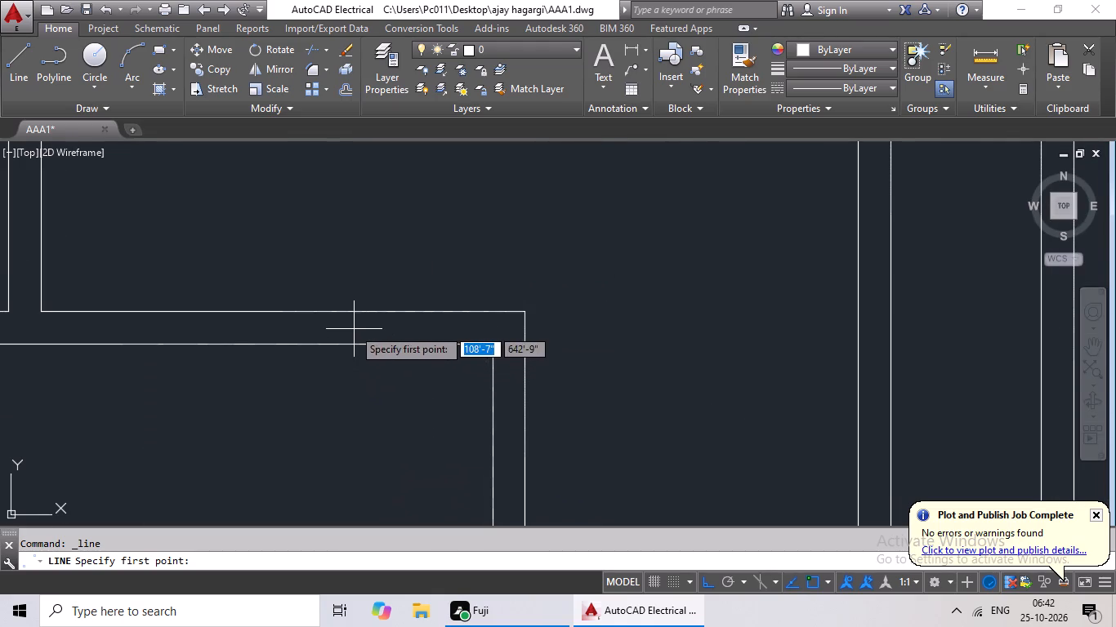
pyautogui.scroll(1, 349, 323)
pyautogui.moveTo(551, 301); pyautogui.dragTo(551, 309)
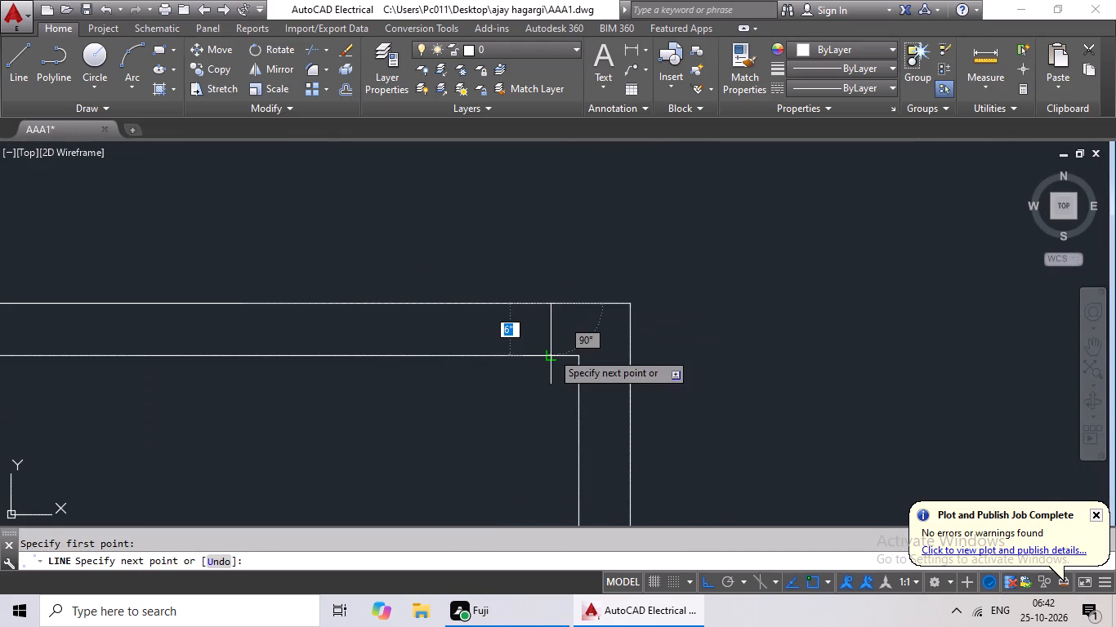
pyautogui.click(551, 352)
pyautogui.press('Escape')
pyautogui.press('Escape')
# Offset the jamb line in the lower-left room's top wall 3' to the left.
pyautogui.press('o')
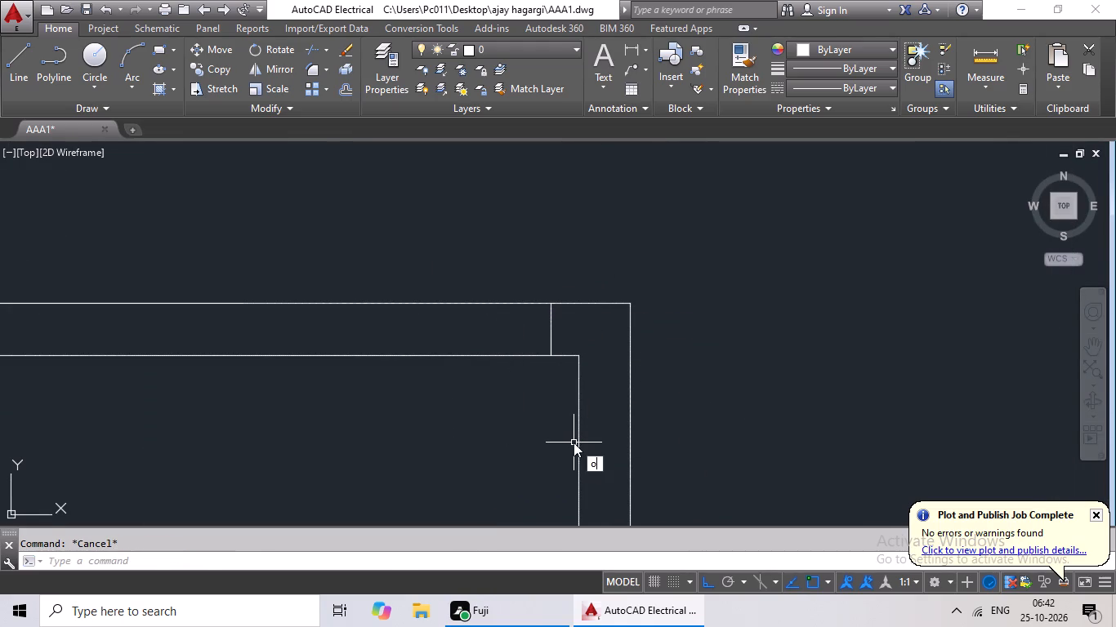
pyautogui.press('Return')
pyautogui.write("3'")
pyautogui.press('Return')
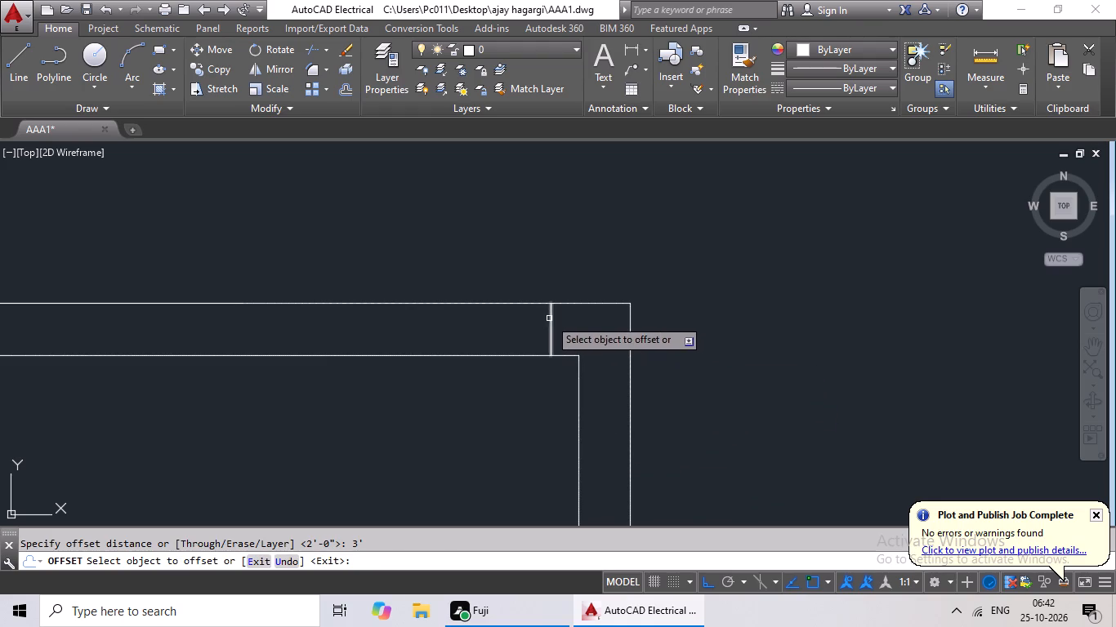
pyautogui.moveTo(550, 318); pyautogui.dragTo(518, 326)
pyautogui.click(473, 331)
# Draw a short vertical jamb line across the central hall's bottom wall, near the hall's lower-right corner.
pyautogui.scroll(-3, 475, 331)
pyautogui.moveTo(452, 358); pyautogui.dragTo(422, 394, button='middle')
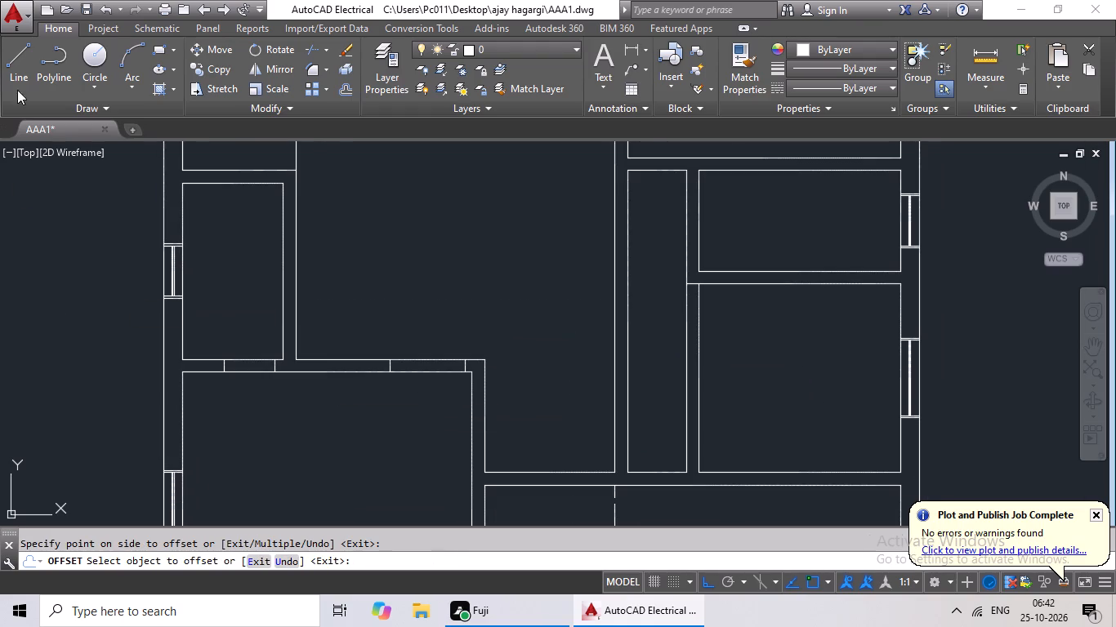
pyautogui.click(19, 70)
pyautogui.moveTo(232, 297); pyautogui.dragTo(231, 236, button='middle')
pyautogui.moveTo(370, 340); pyautogui.dragTo(341, 302, button='middle')
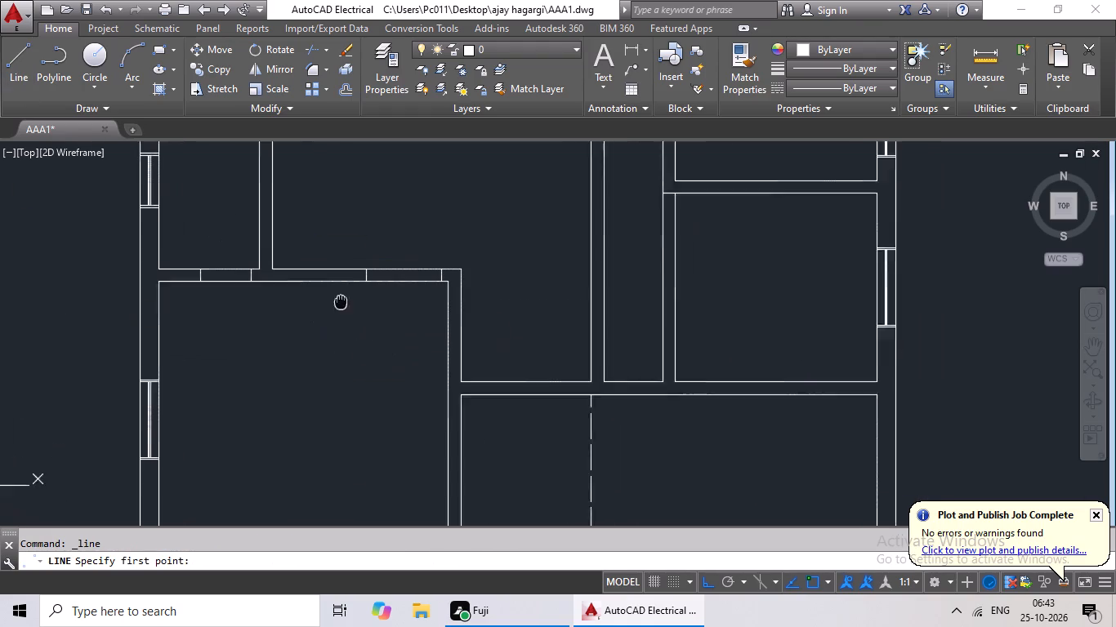
pyautogui.moveTo(341, 302); pyautogui.dragTo(333, 298, button='middle')
pyautogui.scroll(3, 521, 372)
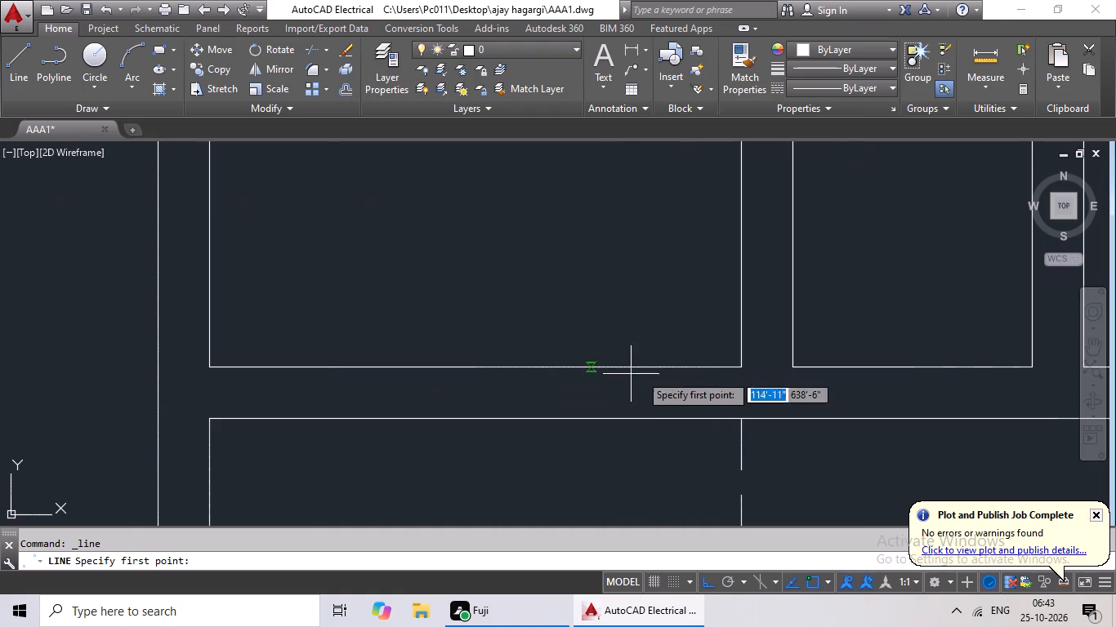
pyautogui.moveTo(710, 367); pyautogui.dragTo(709, 375)
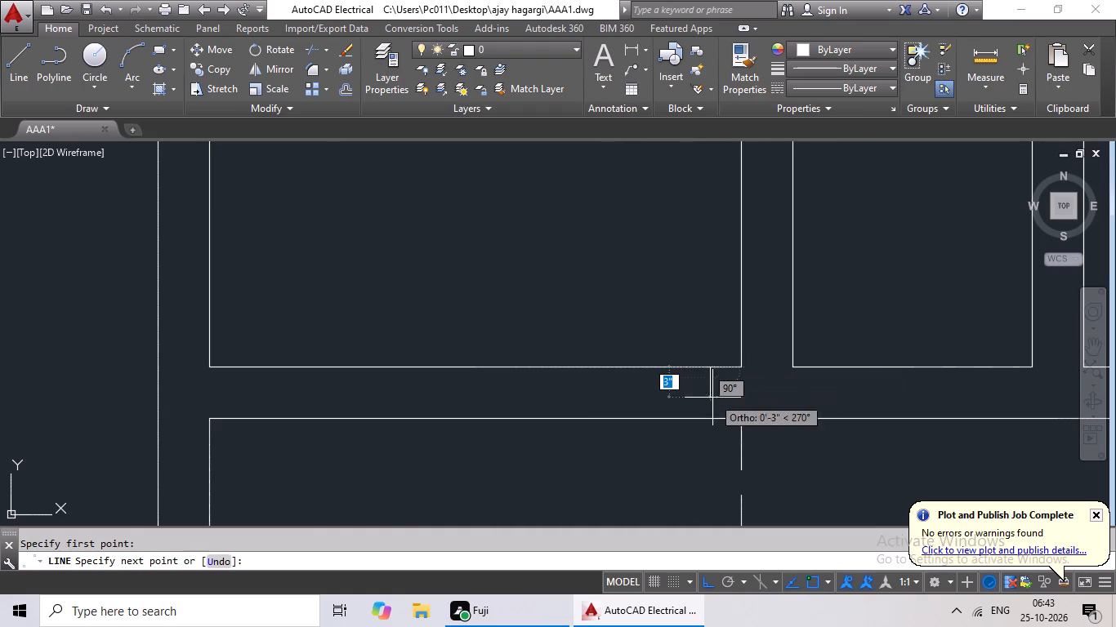
pyautogui.click(712, 418)
pyautogui.press('Escape')
pyautogui.press('Escape')
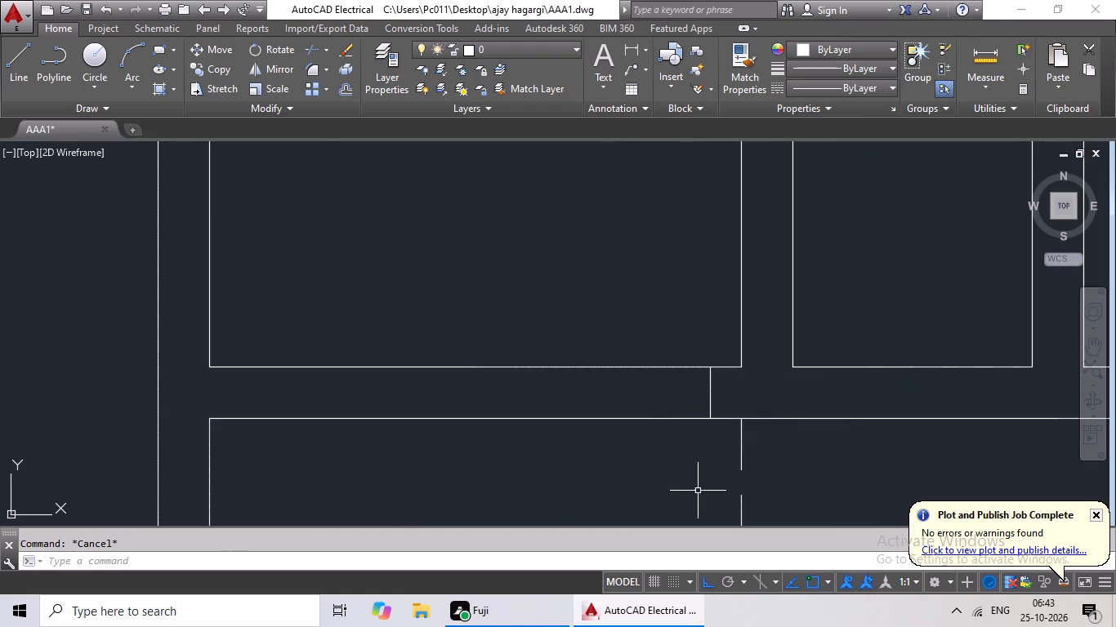
# Offset the jamb line in the central hall's bottom wall 3' to the left.
pyautogui.press('o')
pyautogui.press('Return')
pyautogui.write("3'")
pyautogui.press('Return')
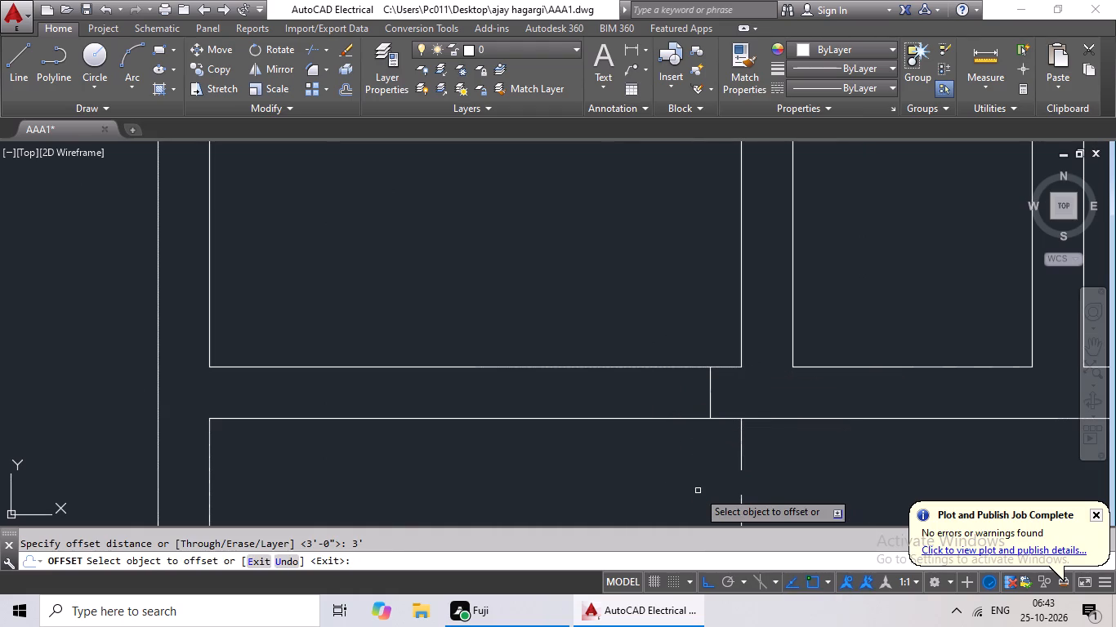
pyautogui.moveTo(711, 385); pyautogui.dragTo(699, 392)
pyautogui.click(591, 416)
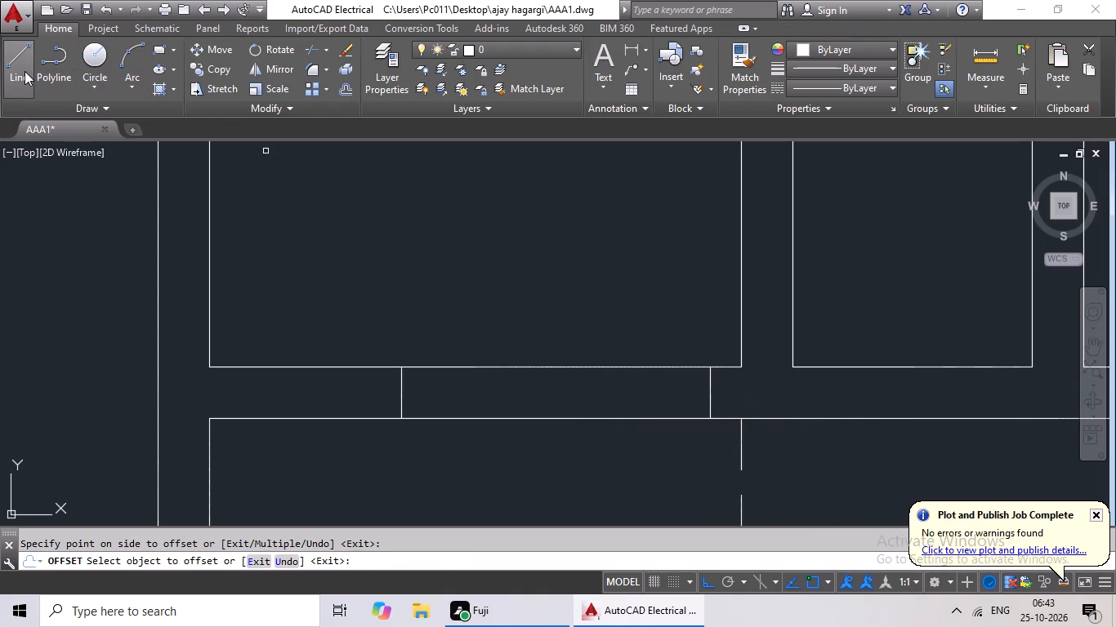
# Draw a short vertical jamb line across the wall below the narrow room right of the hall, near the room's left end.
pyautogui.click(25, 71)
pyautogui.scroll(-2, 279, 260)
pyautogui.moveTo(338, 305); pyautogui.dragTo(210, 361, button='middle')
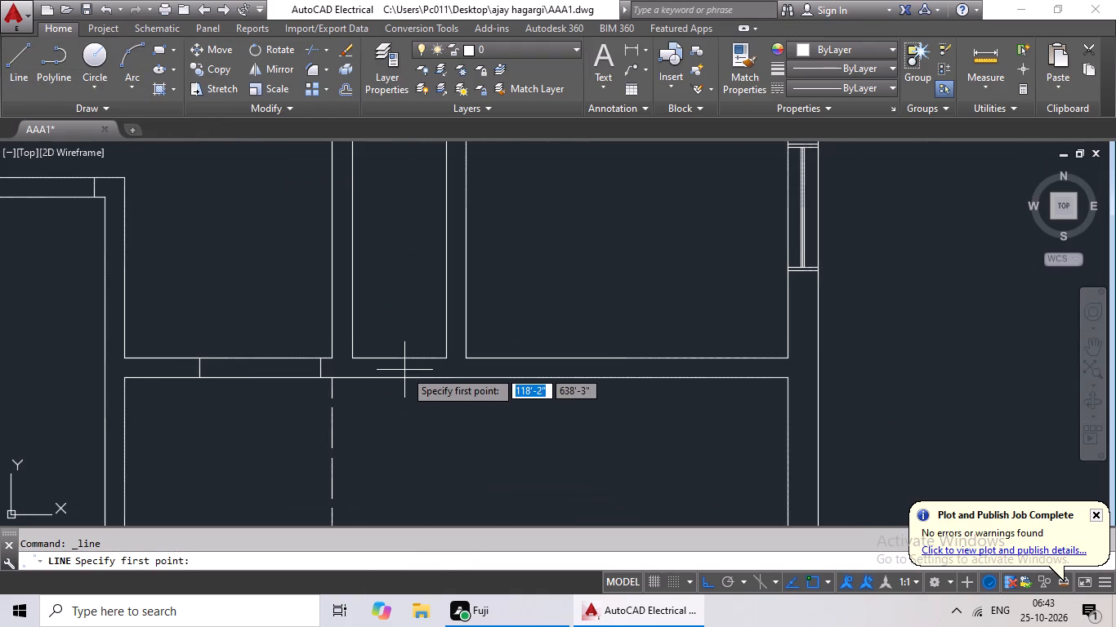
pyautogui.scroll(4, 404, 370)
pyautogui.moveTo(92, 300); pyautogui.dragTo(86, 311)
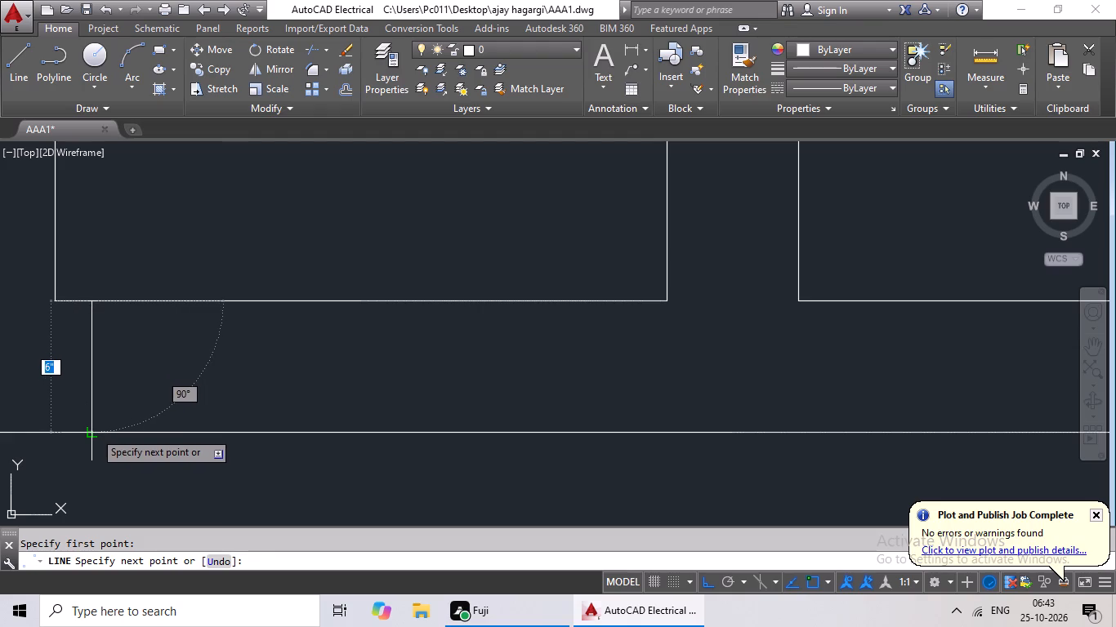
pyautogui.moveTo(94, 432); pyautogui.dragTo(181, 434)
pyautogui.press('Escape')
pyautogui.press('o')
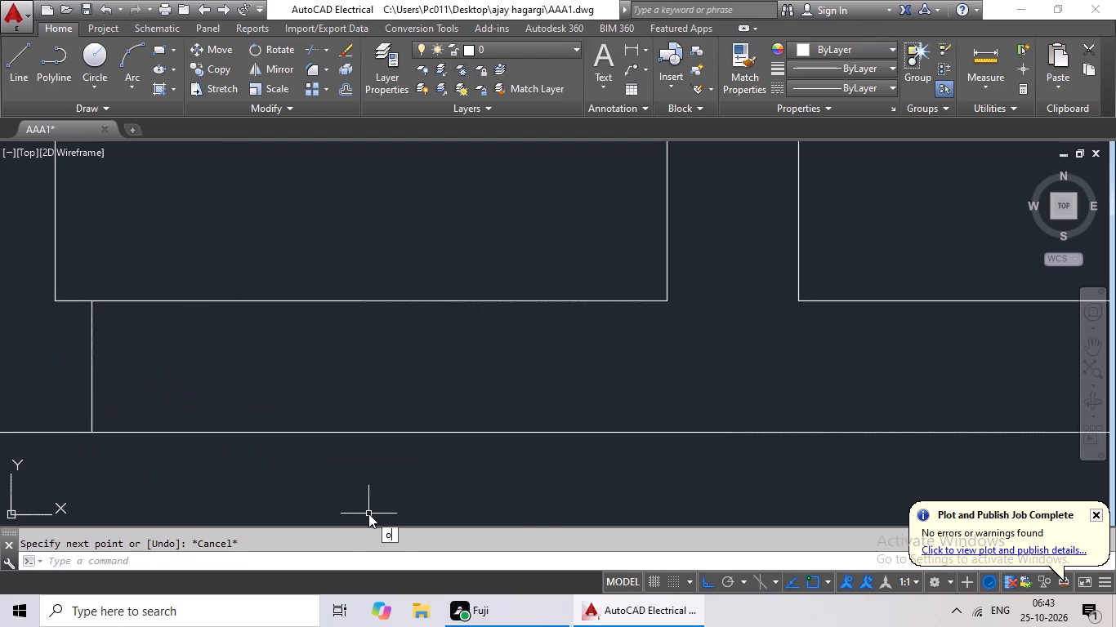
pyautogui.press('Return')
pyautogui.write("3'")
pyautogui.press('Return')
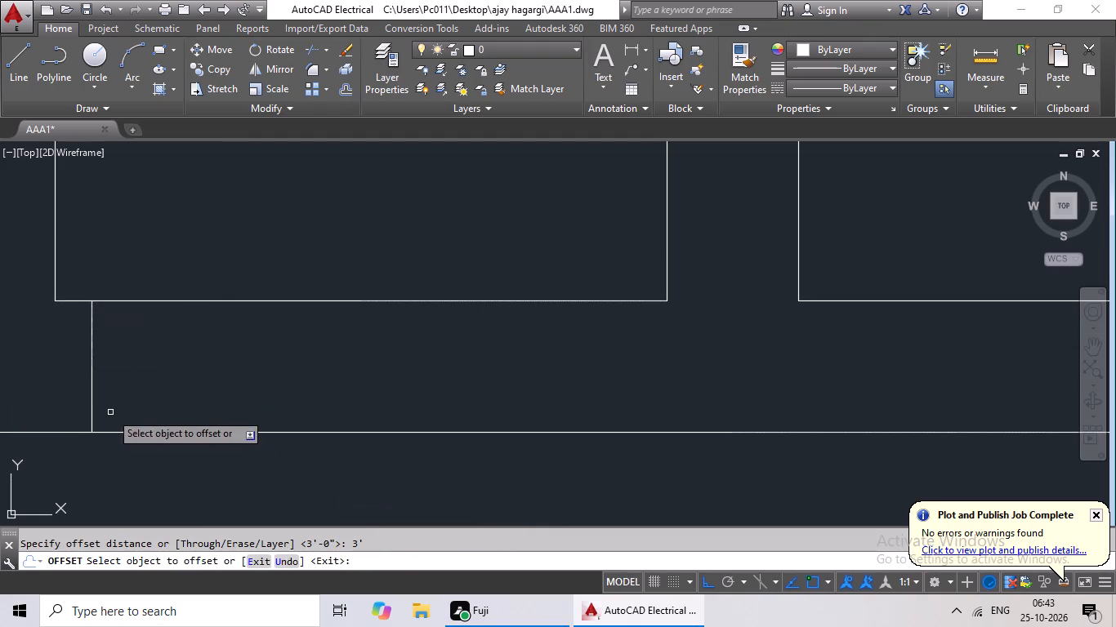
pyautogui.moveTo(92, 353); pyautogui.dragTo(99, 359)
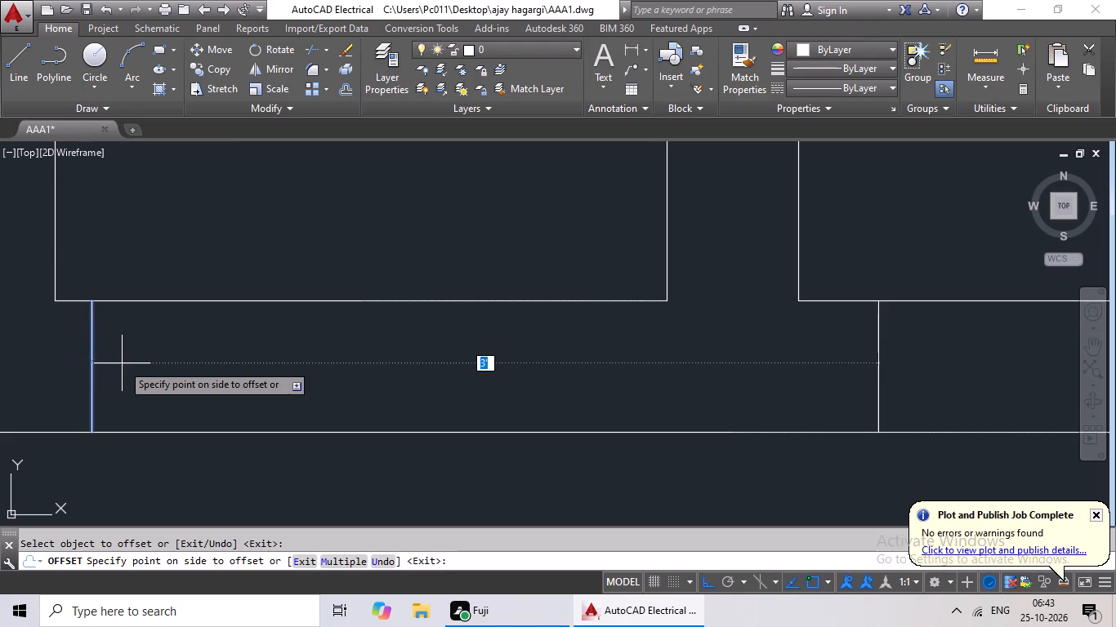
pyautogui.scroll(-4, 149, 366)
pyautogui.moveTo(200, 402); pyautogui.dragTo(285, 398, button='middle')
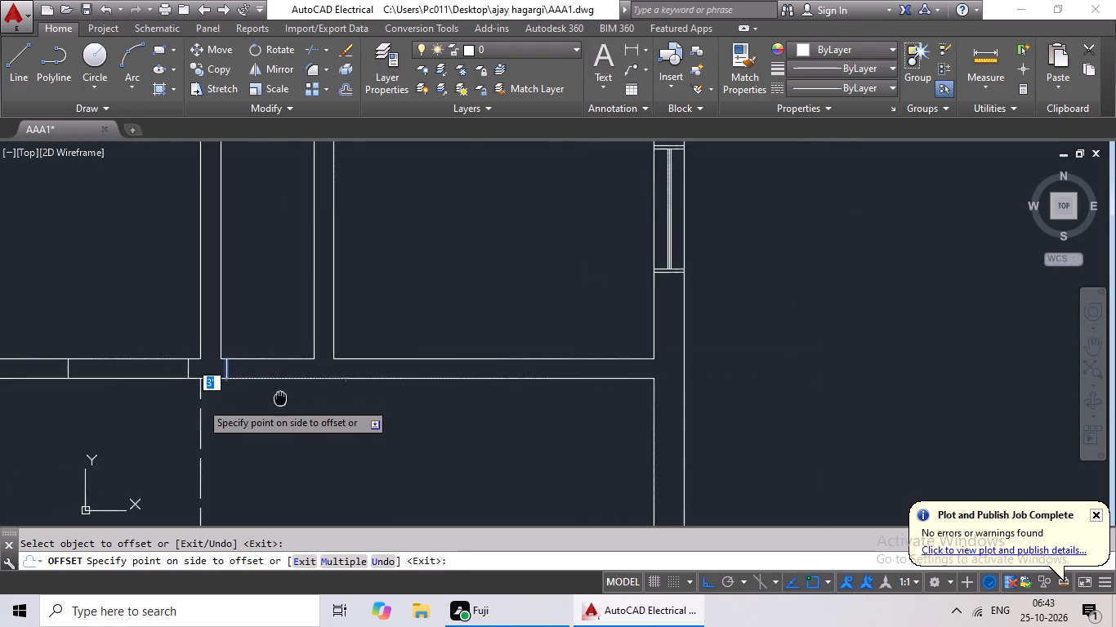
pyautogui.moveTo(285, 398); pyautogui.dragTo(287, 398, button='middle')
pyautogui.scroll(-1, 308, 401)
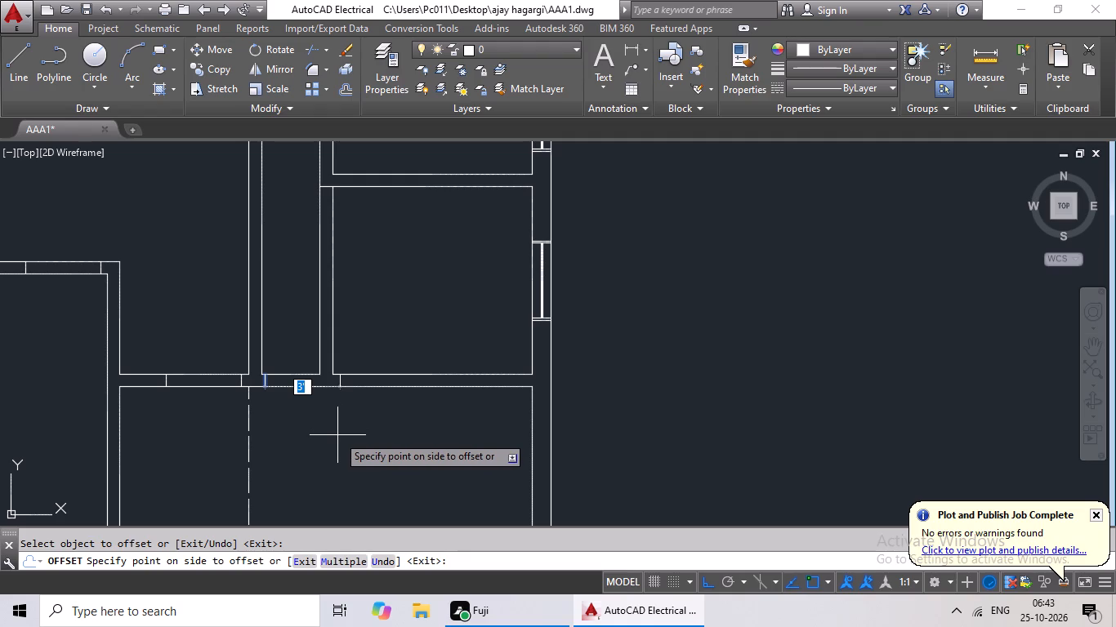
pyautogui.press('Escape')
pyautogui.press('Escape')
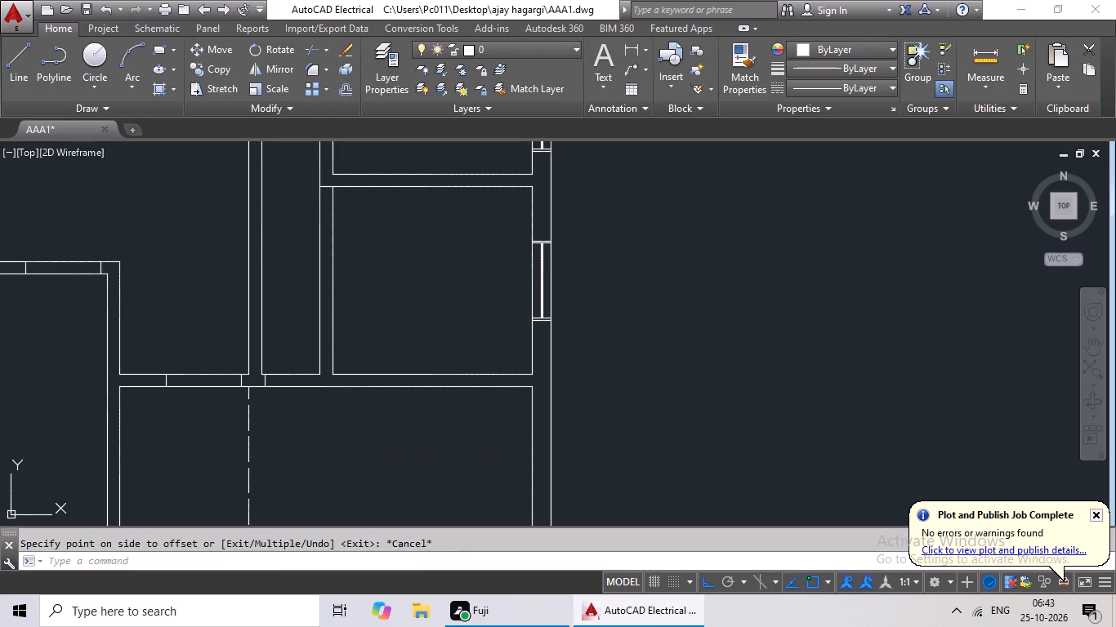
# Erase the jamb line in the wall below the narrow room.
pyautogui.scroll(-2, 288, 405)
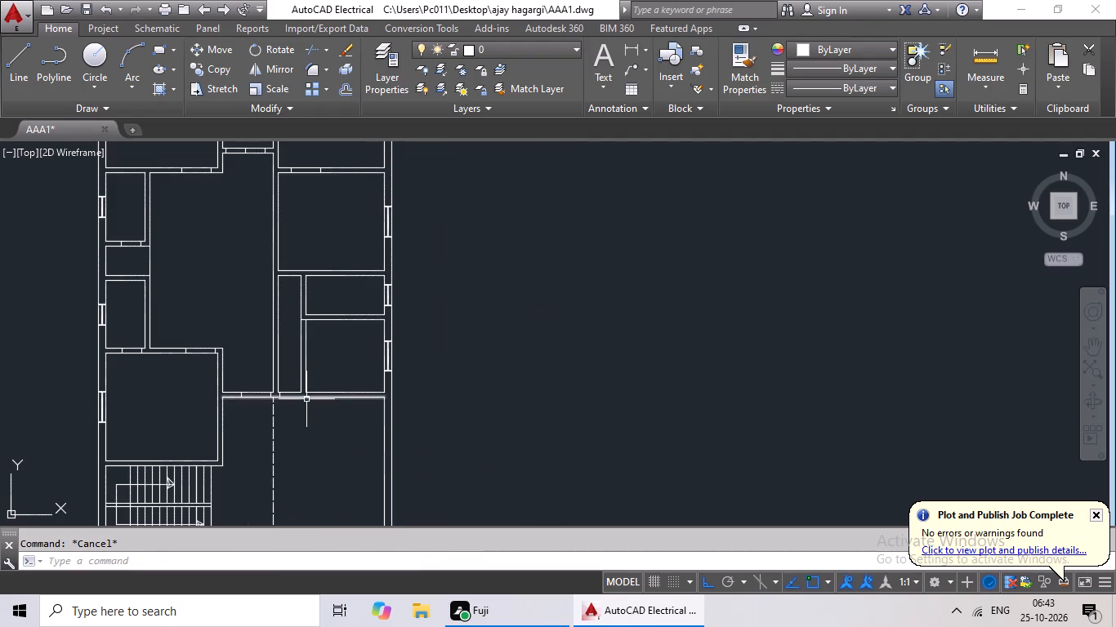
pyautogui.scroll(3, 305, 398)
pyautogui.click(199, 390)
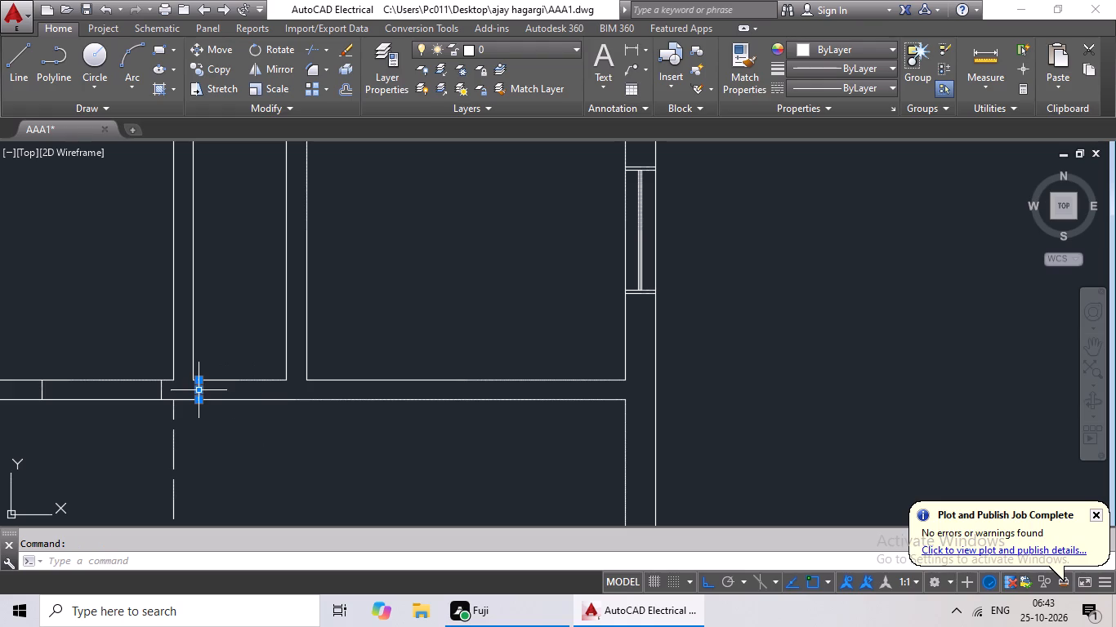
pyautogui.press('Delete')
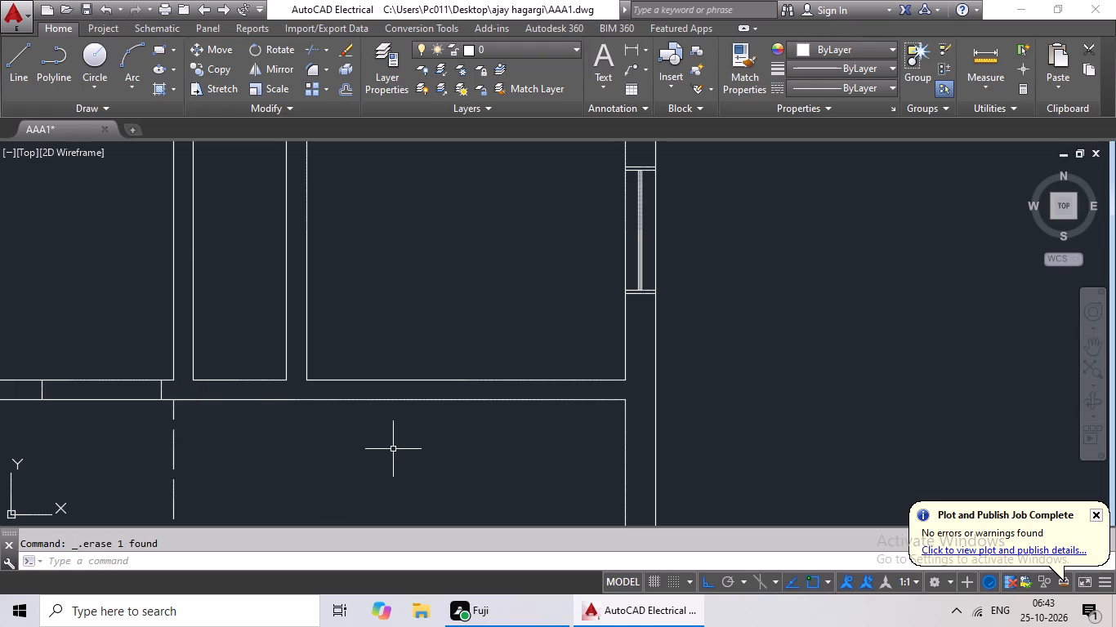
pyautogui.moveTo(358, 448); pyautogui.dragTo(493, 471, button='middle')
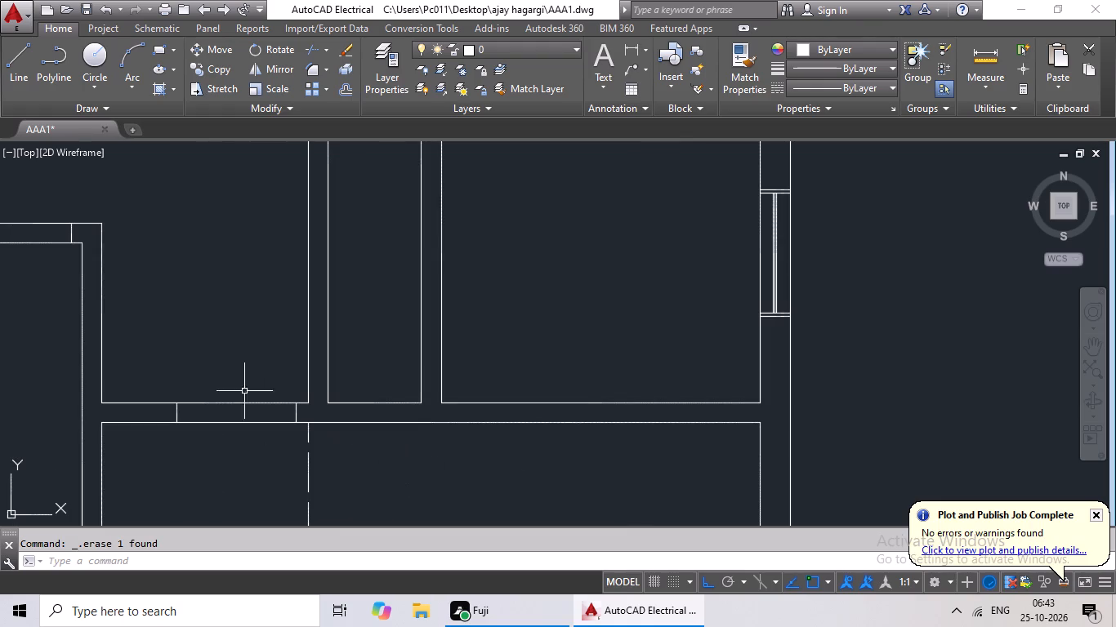
# Draw two short vertical jamb lines across the wall below the narrow room, one near each end of the room.
pyautogui.click(13, 56)
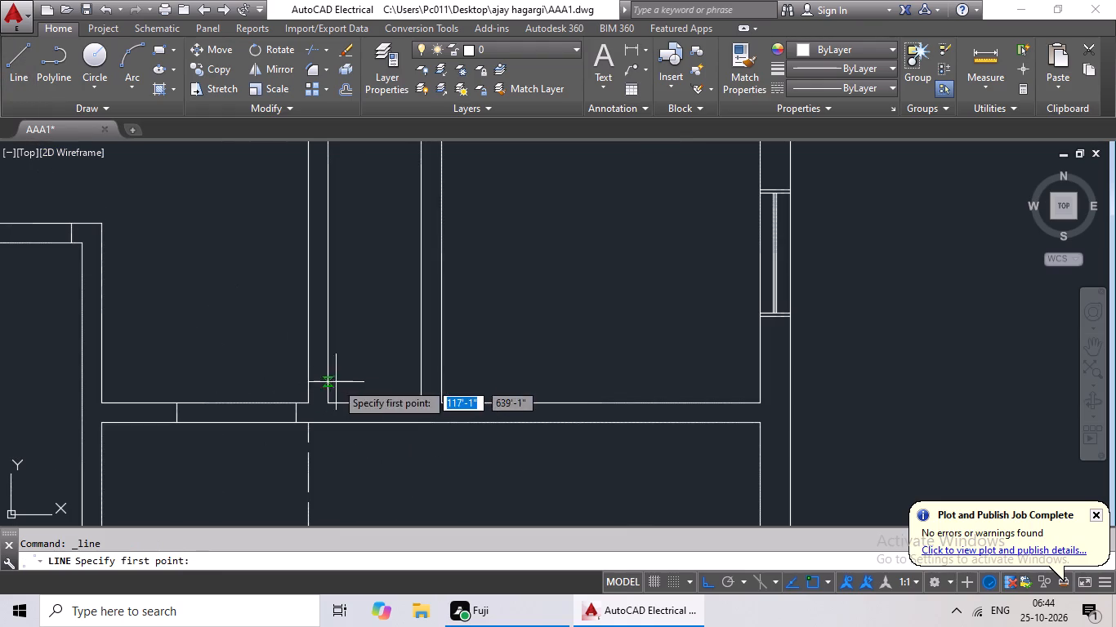
pyautogui.scroll(3, 458, 395)
pyautogui.moveTo(278, 415); pyautogui.dragTo(350, 379, button='middle')
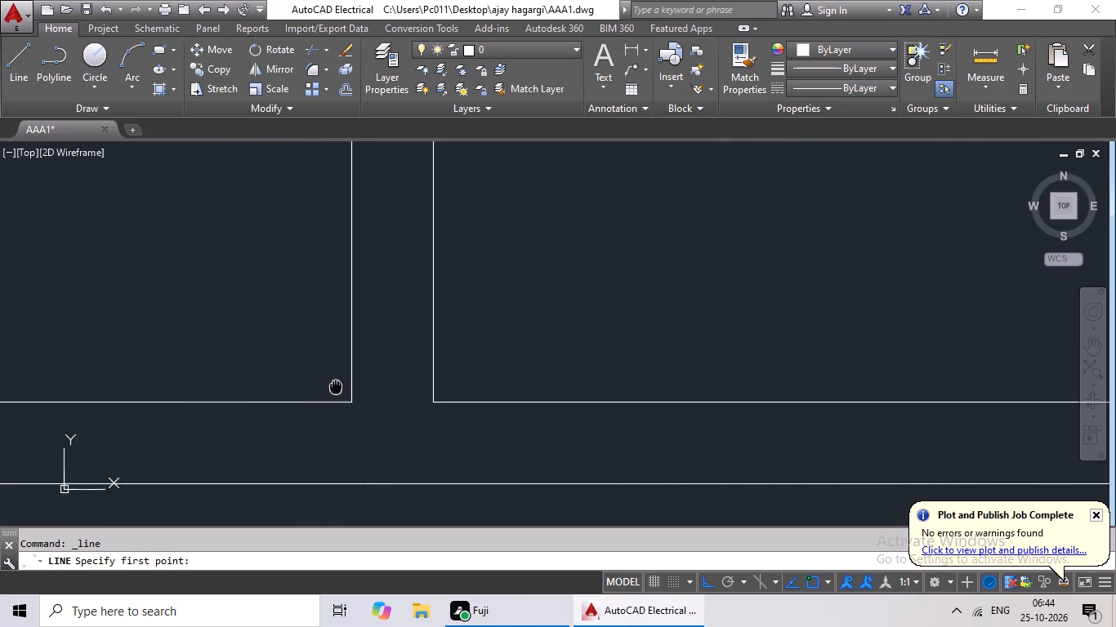
pyautogui.moveTo(350, 379); pyautogui.dragTo(618, 358, button='middle')
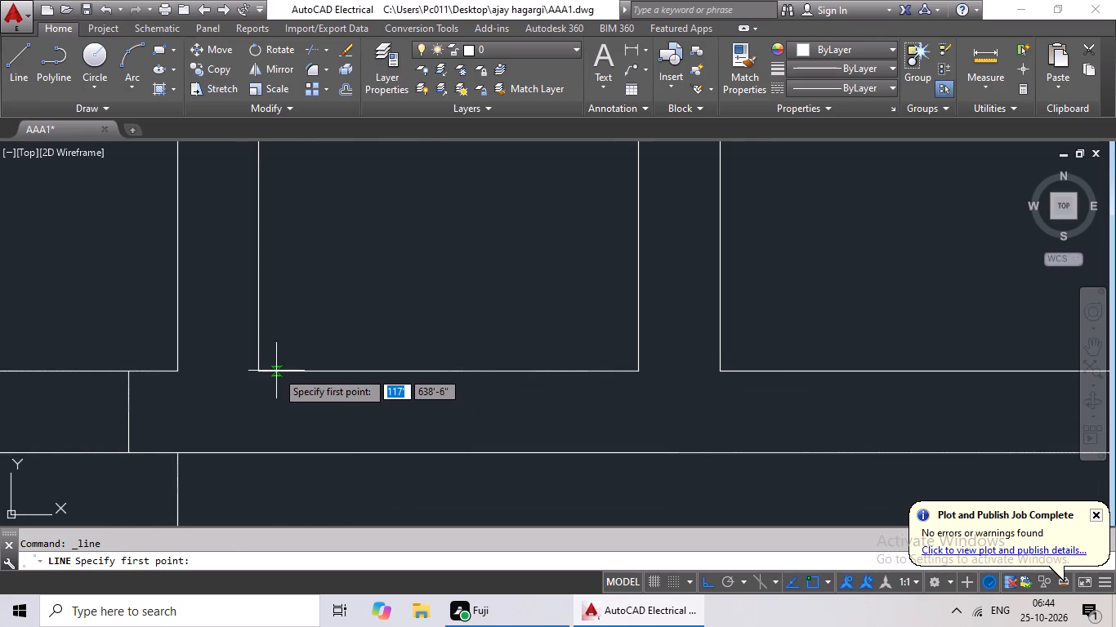
pyautogui.click(276, 370)
pyautogui.moveTo(279, 459); pyautogui.dragTo(289, 458)
pyautogui.press('Escape')
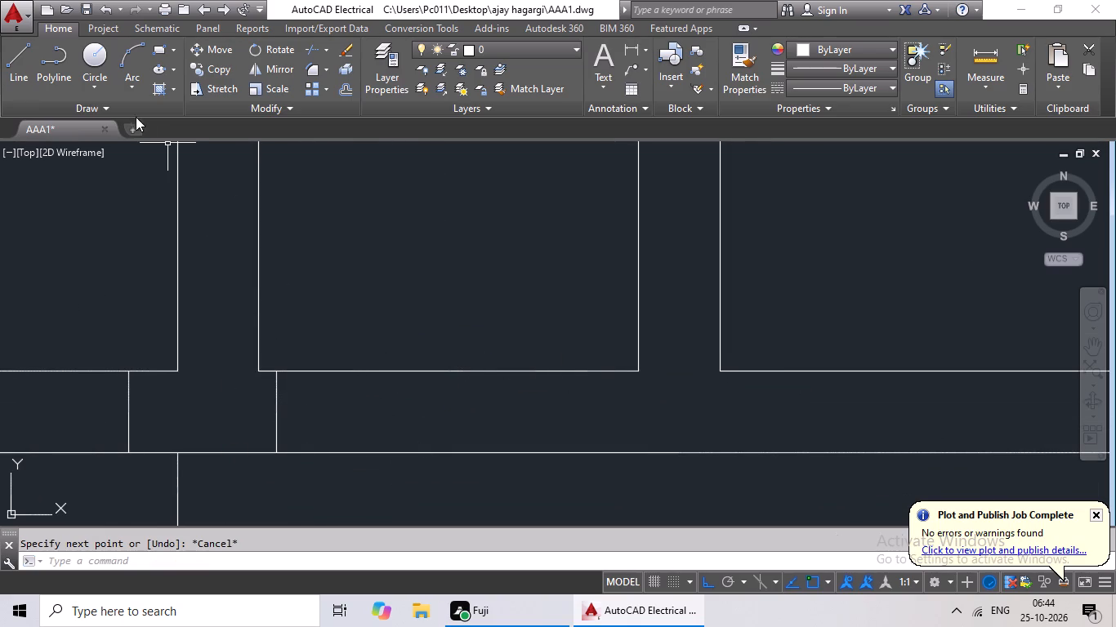
pyautogui.click(24, 60)
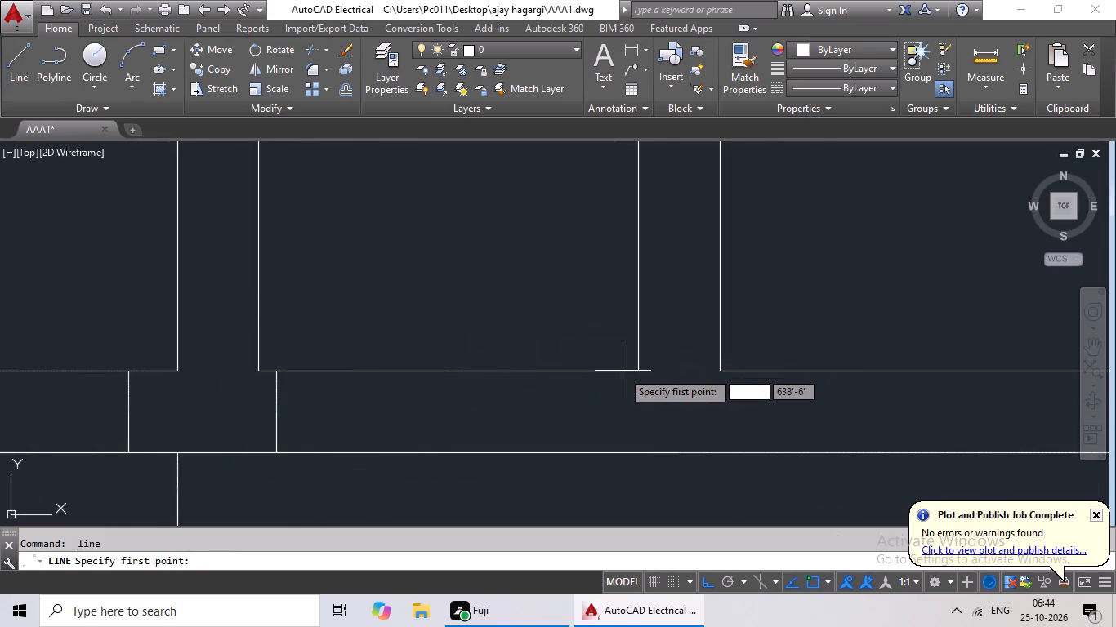
pyautogui.click(618, 368)
pyautogui.click(613, 455)
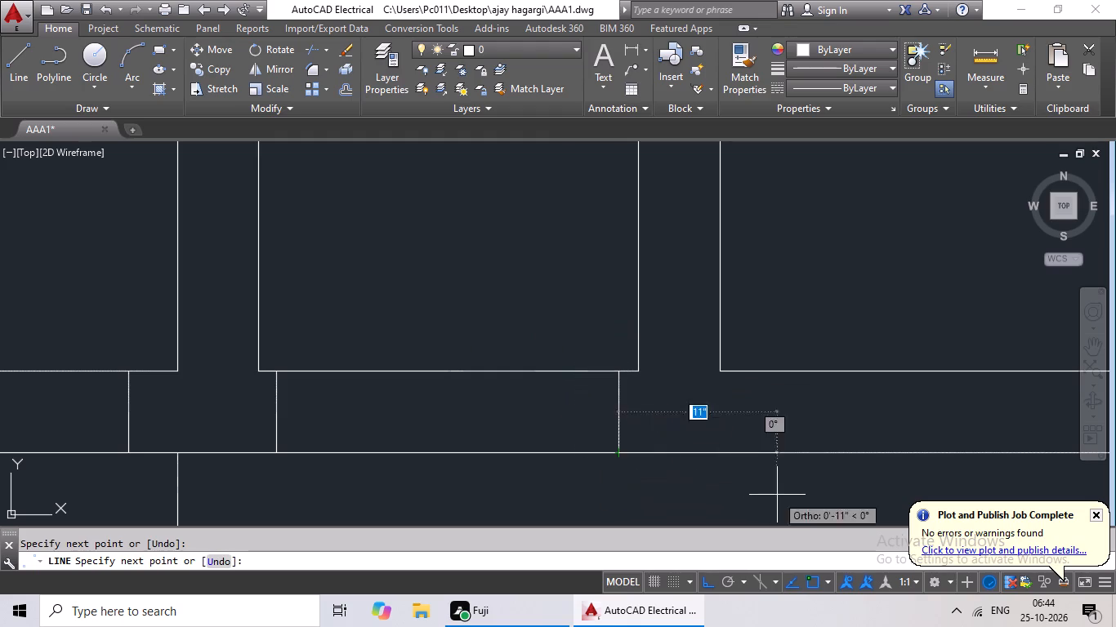
pyautogui.press('Escape')
# Draw a short horizontal jamb line across the wall between the narrow room and the upper small room, near that room's lower-left corner.
pyautogui.click(11, 80)
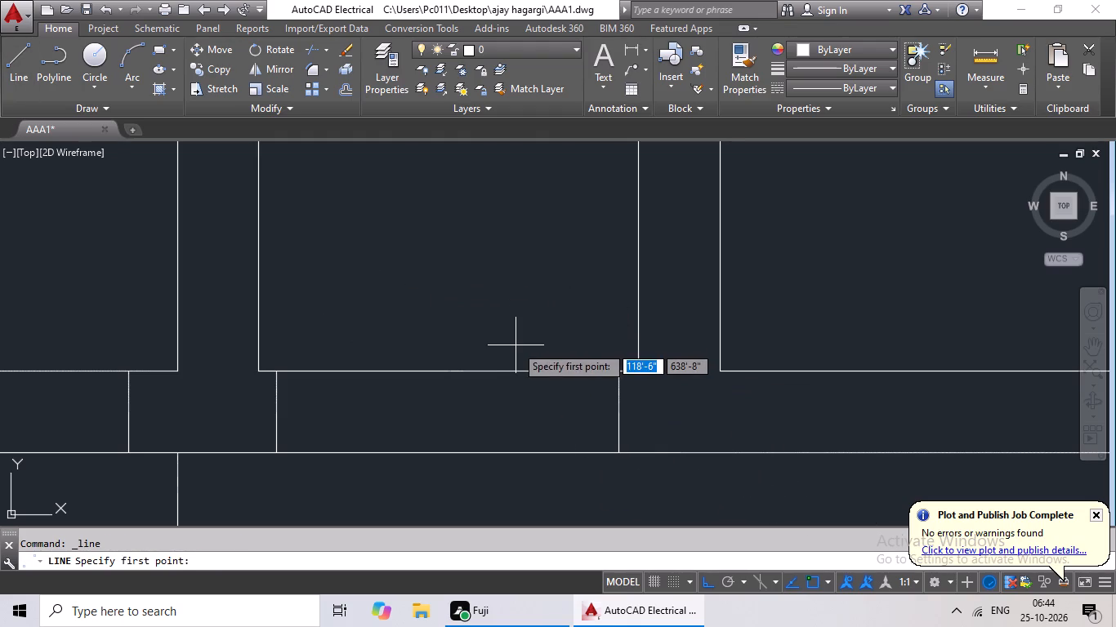
pyautogui.scroll(-3, 533, 292)
pyautogui.moveTo(529, 266); pyautogui.dragTo(494, 434, button='middle')
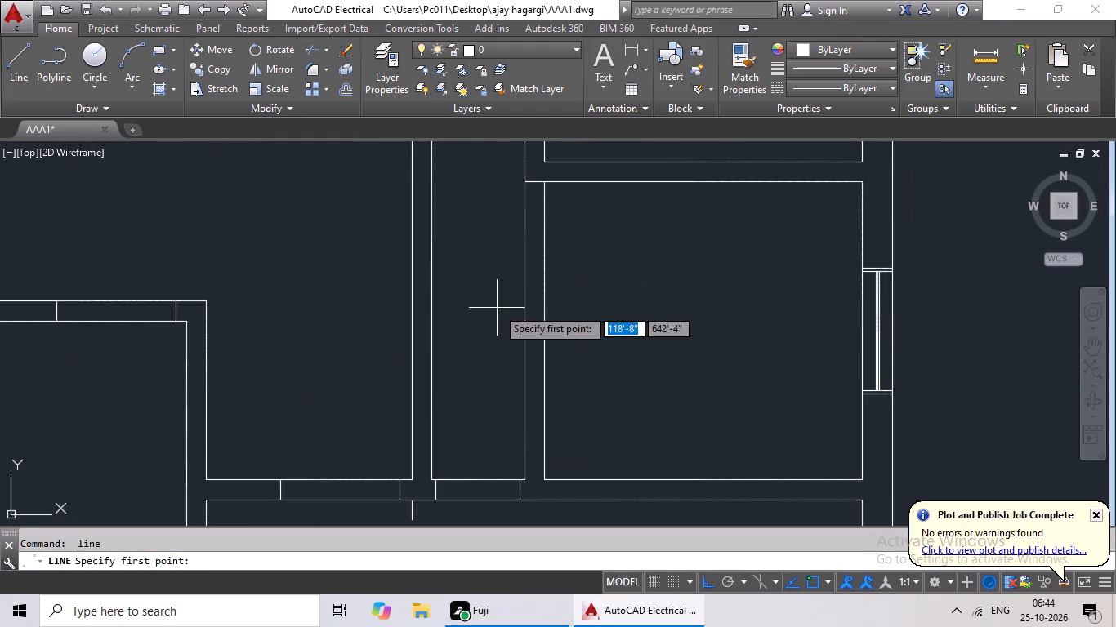
pyautogui.moveTo(494, 305); pyautogui.dragTo(486, 348, button='middle')
pyautogui.moveTo(597, 314); pyautogui.dragTo(568, 477, button='middle')
pyautogui.moveTo(588, 322); pyautogui.dragTo(588, 324, button='middle')
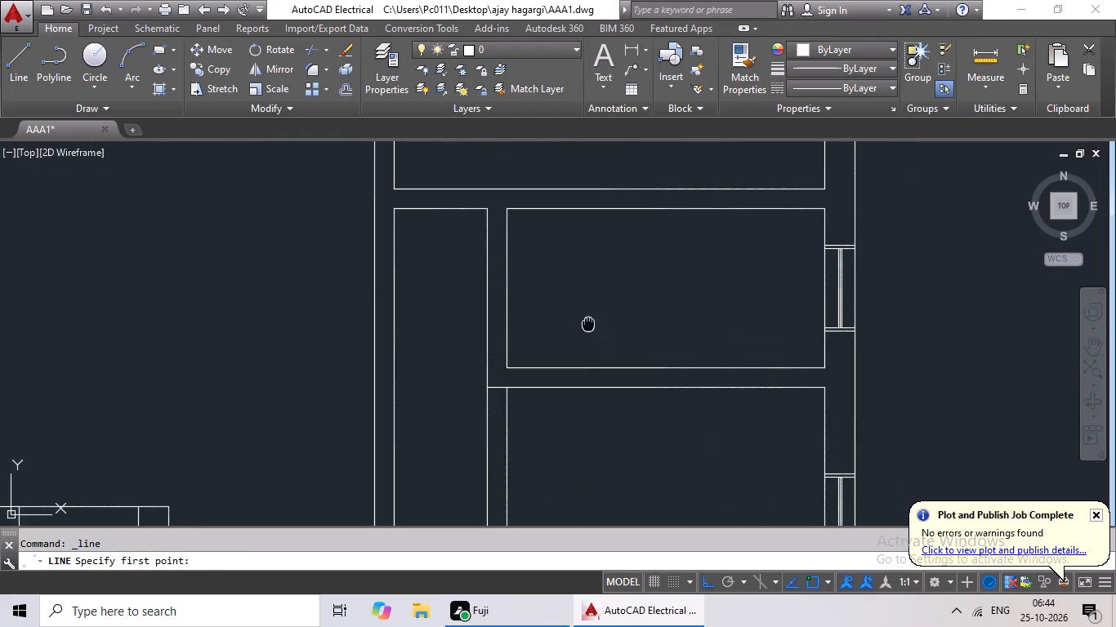
pyautogui.moveTo(588, 324); pyautogui.dragTo(574, 405, button='middle')
pyautogui.moveTo(583, 367); pyautogui.dragTo(578, 436, button='middle')
pyautogui.moveTo(507, 466); pyautogui.dragTo(507, 467, button='middle')
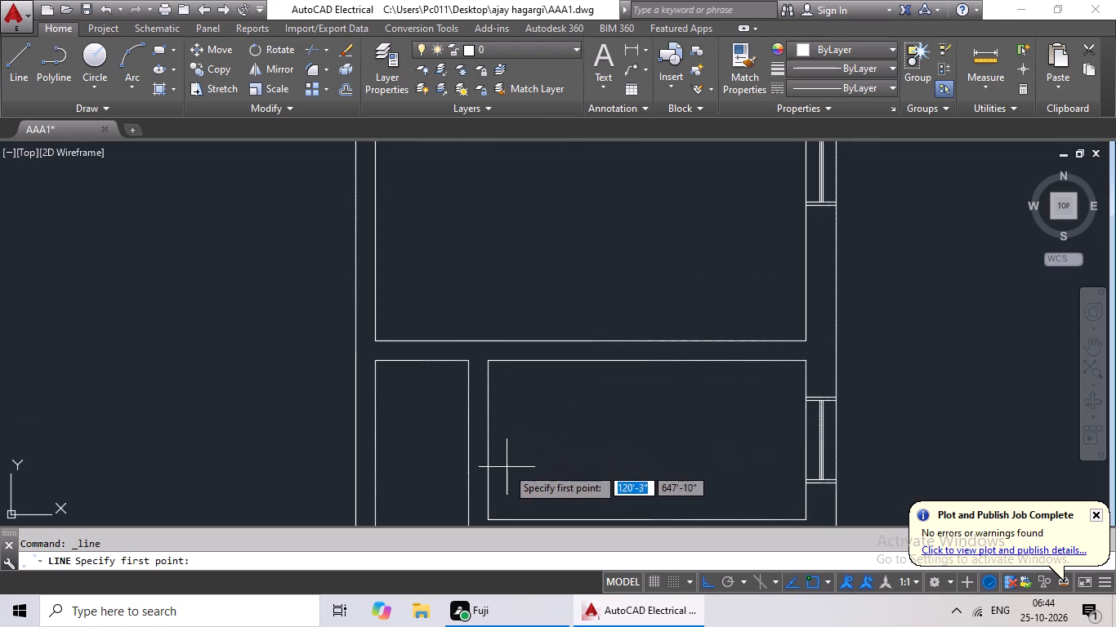
pyautogui.moveTo(507, 467); pyautogui.dragTo(527, 359, button='middle')
pyautogui.scroll(2, 492, 404)
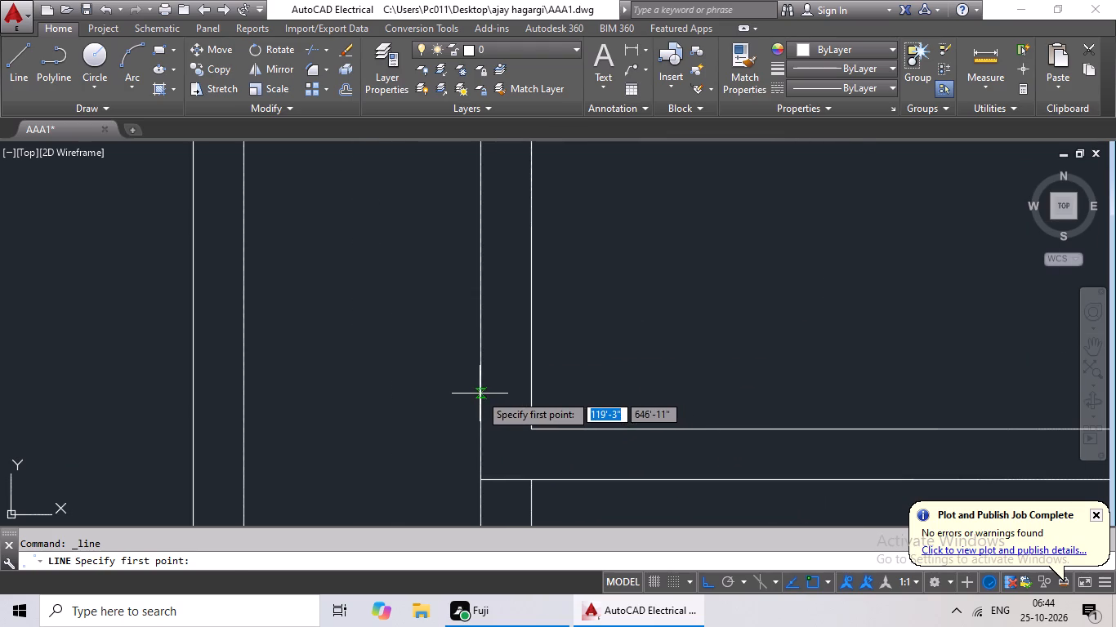
pyautogui.click(479, 393)
pyautogui.moveTo(532, 394); pyautogui.dragTo(548, 388)
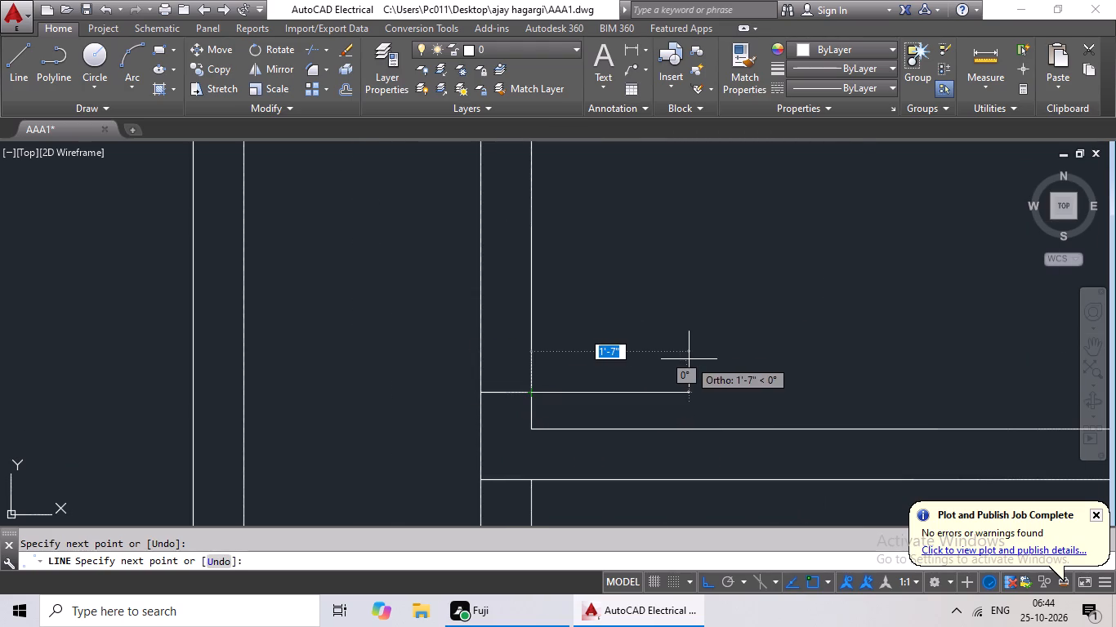
pyautogui.press('Escape')
# Offset the jamb line in the upper small room's left wall 2' upward.
pyautogui.press('o')
pyautogui.press('Return')
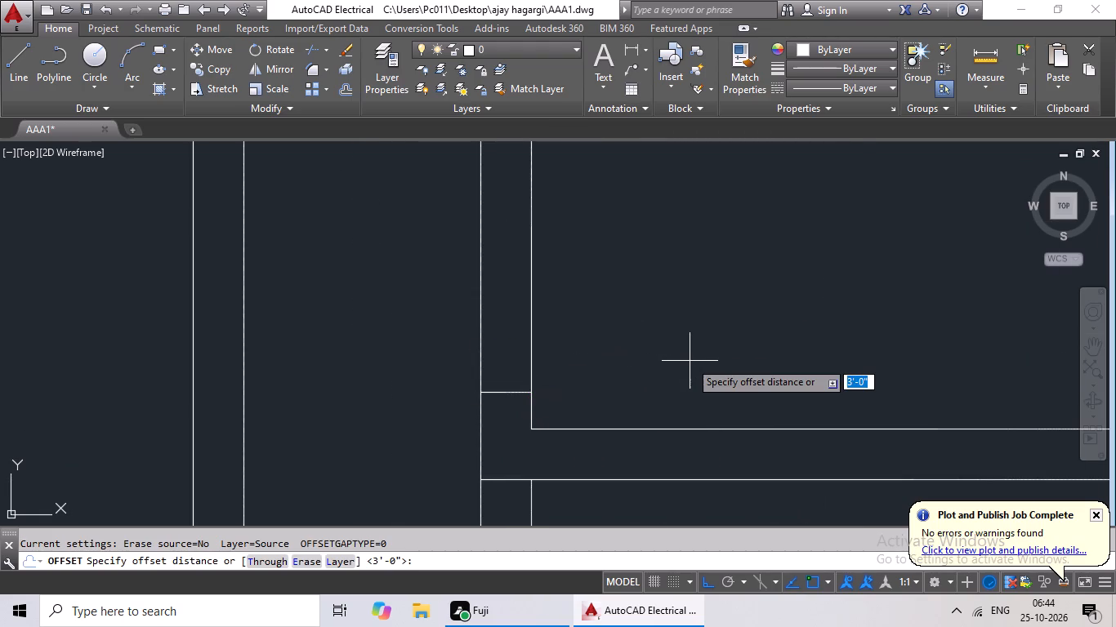
pyautogui.write("2'")
pyautogui.press('Return')
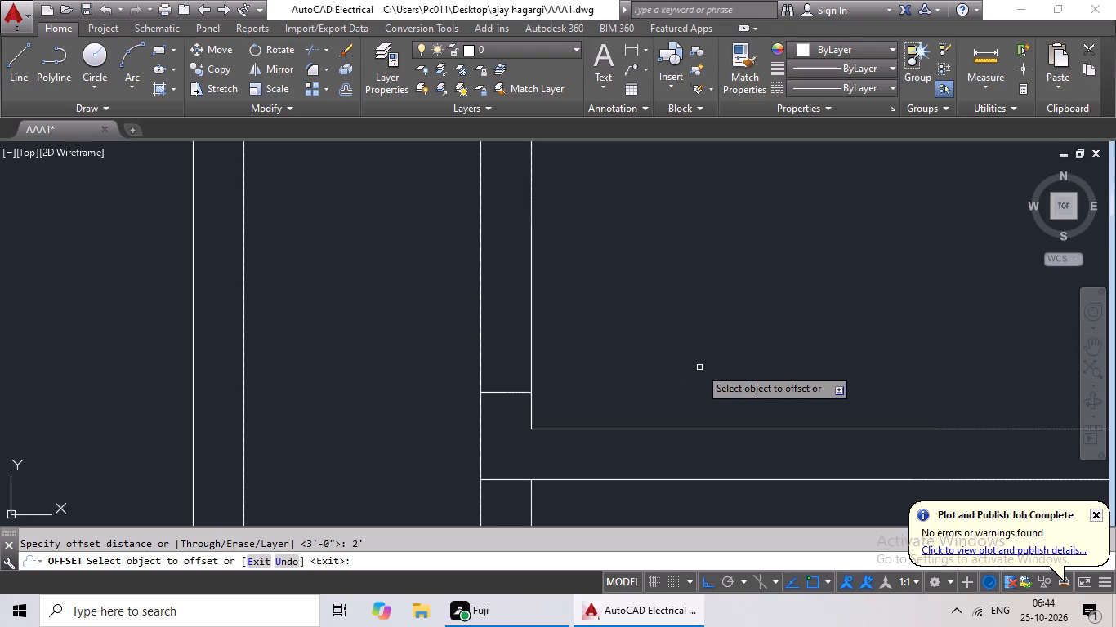
pyautogui.click(511, 390)
pyautogui.click(519, 324)
pyautogui.scroll(-2, 523, 327)
pyautogui.moveTo(517, 353); pyautogui.dragTo(522, 320)
pyautogui.moveTo(528, 290); pyautogui.dragTo(535, 291)
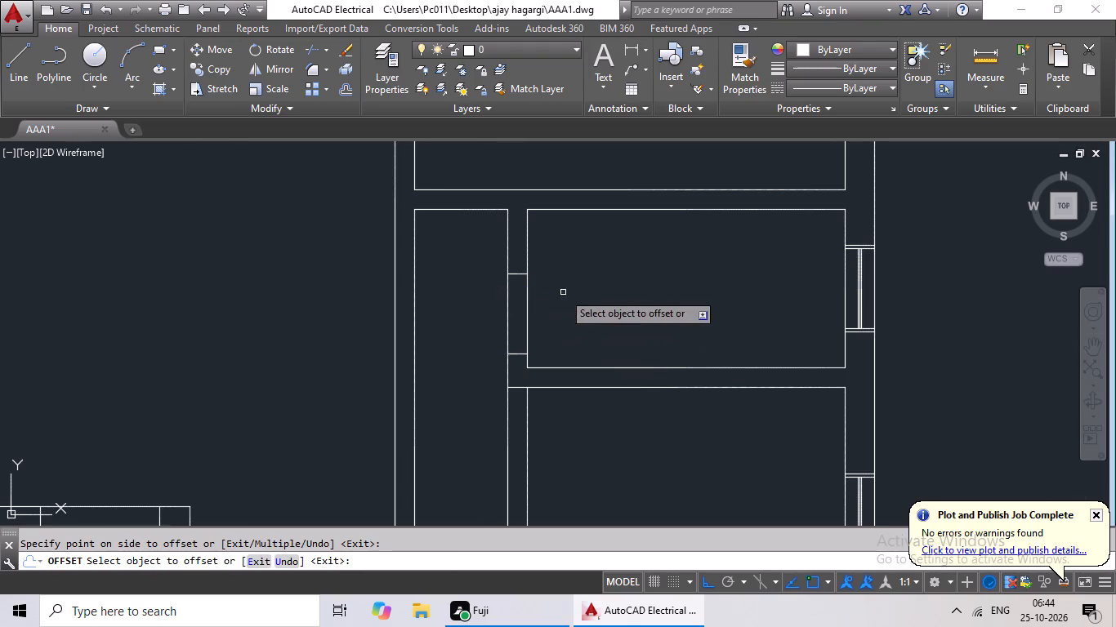
# Draw a short vertical jamb line across the plan's bottom outer wall, just right of the staircase.
pyautogui.click(8, 55)
pyautogui.scroll(-3, 377, 282)
pyautogui.moveTo(392, 304); pyautogui.dragTo(392, 271, button='middle')
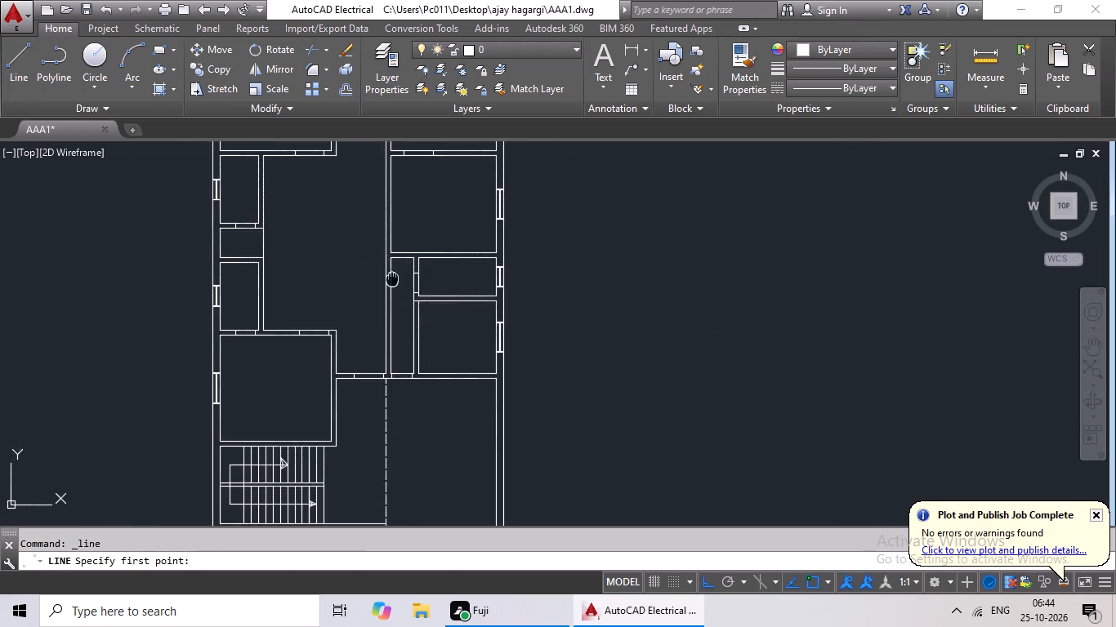
pyautogui.moveTo(392, 271); pyautogui.dragTo(392, 212, button='middle')
pyautogui.moveTo(435, 319); pyautogui.dragTo(405, 407, button='middle')
pyautogui.moveTo(424, 234); pyautogui.dragTo(424, 303, button='middle')
pyautogui.moveTo(427, 283); pyautogui.dragTo(427, 307, button='middle')
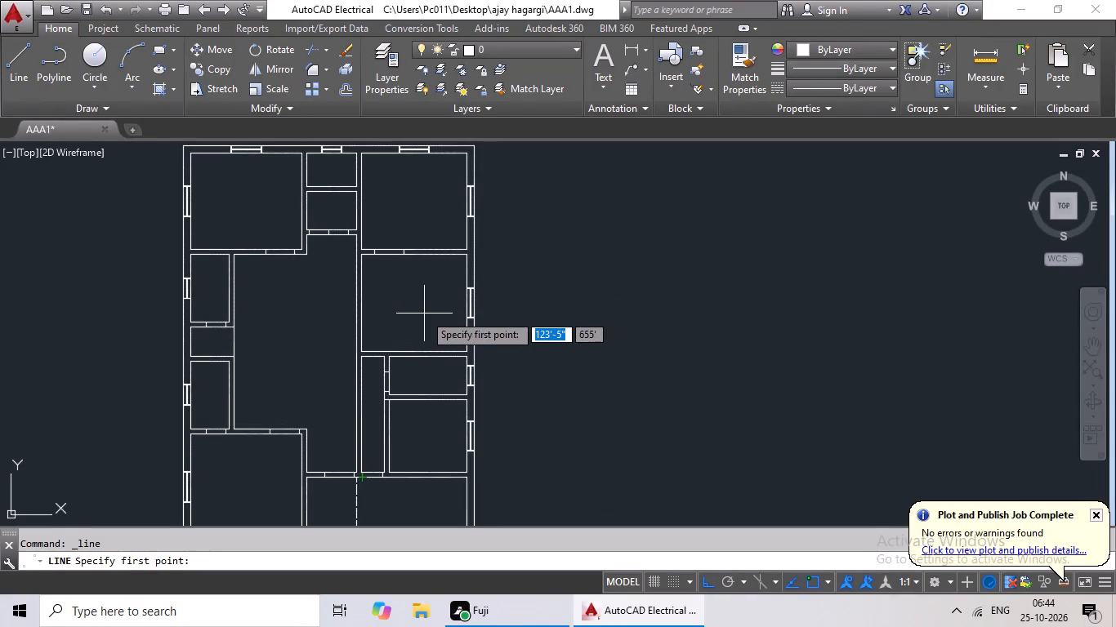
pyautogui.moveTo(422, 312); pyautogui.dragTo(438, 232, button='middle')
pyautogui.moveTo(377, 300); pyautogui.dragTo(391, 198, button='middle')
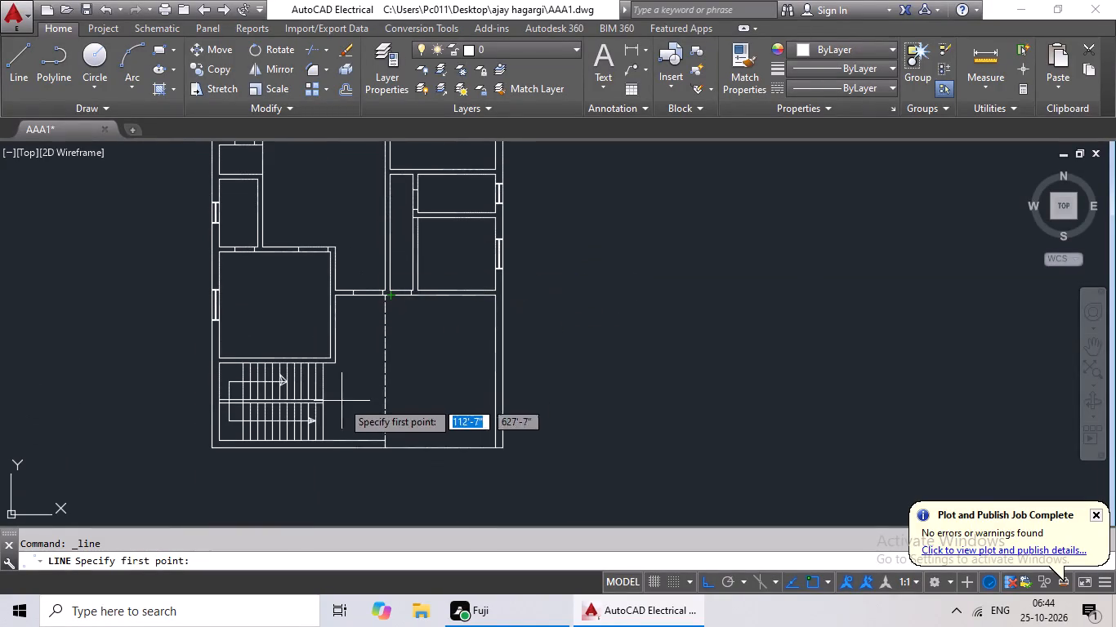
pyautogui.moveTo(337, 416); pyautogui.dragTo(373, 313, button='middle')
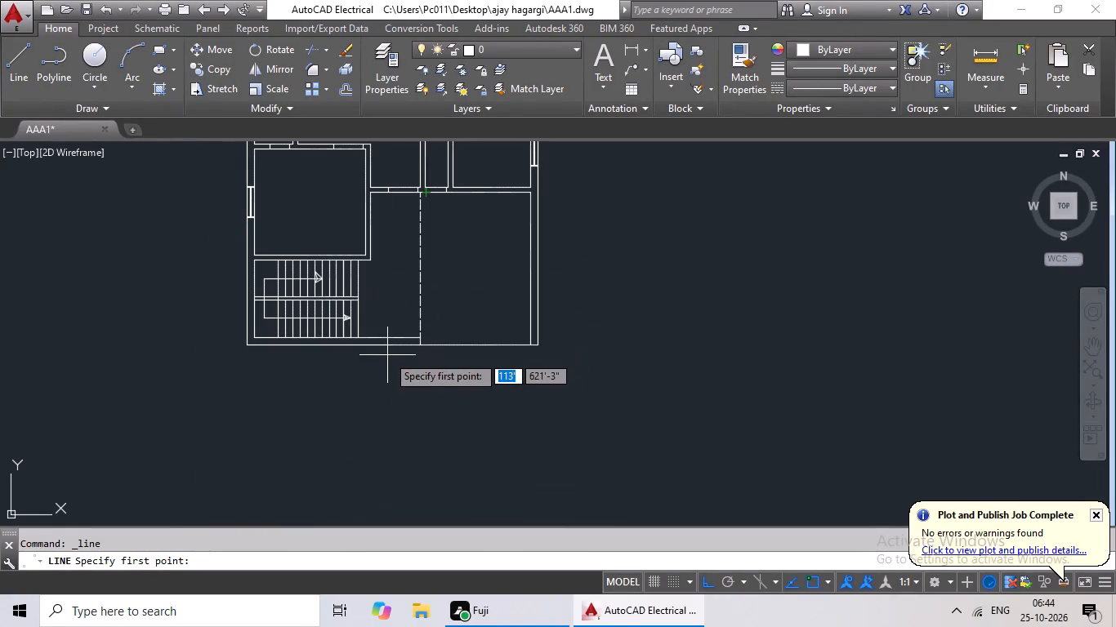
pyautogui.scroll(4, 390, 343)
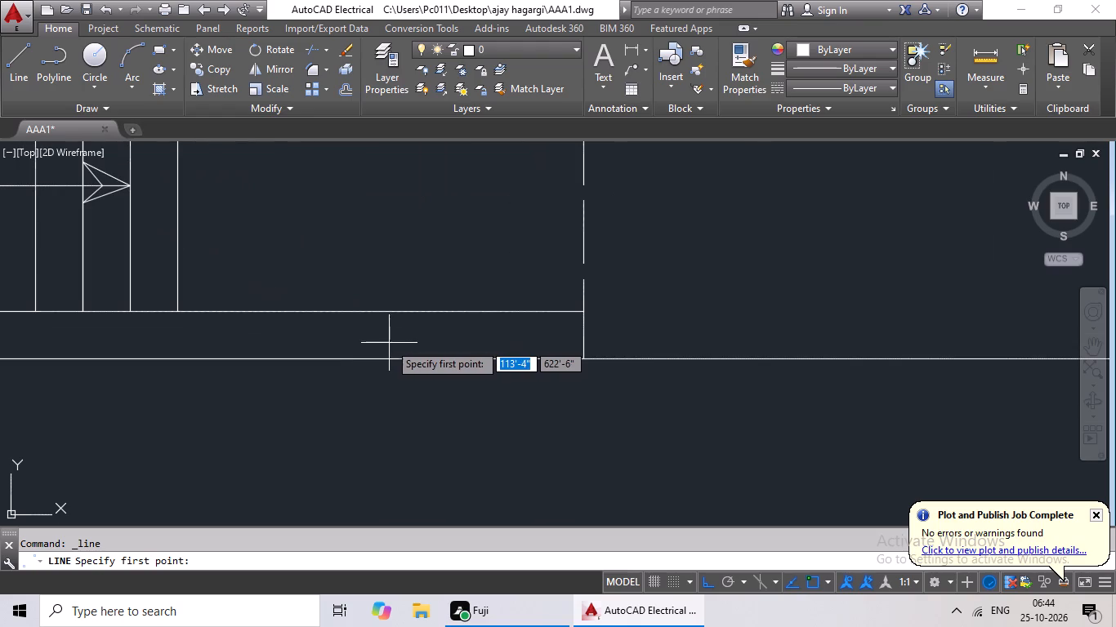
pyautogui.click(203, 309)
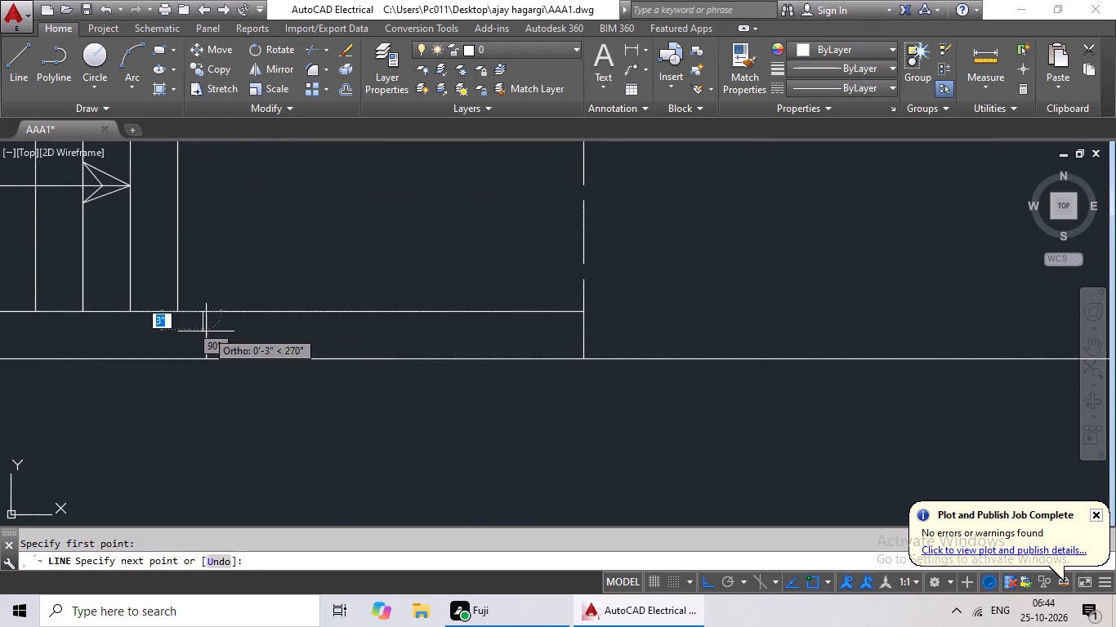
pyautogui.click(203, 358)
pyautogui.press('Escape')
pyautogui.press('Escape')
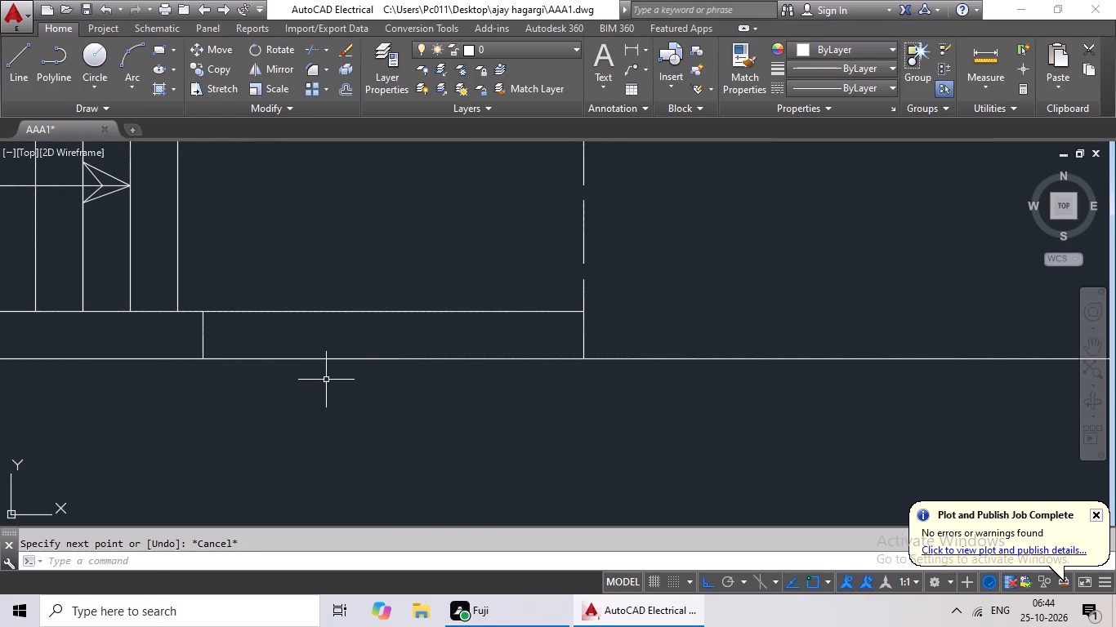
# Offset the jamb line beside the staircase 2' to the right, and offset the resulting line another 2' to the right.
pyautogui.press('o')
pyautogui.press('Return')
pyautogui.write("2'")
pyautogui.press('Return')
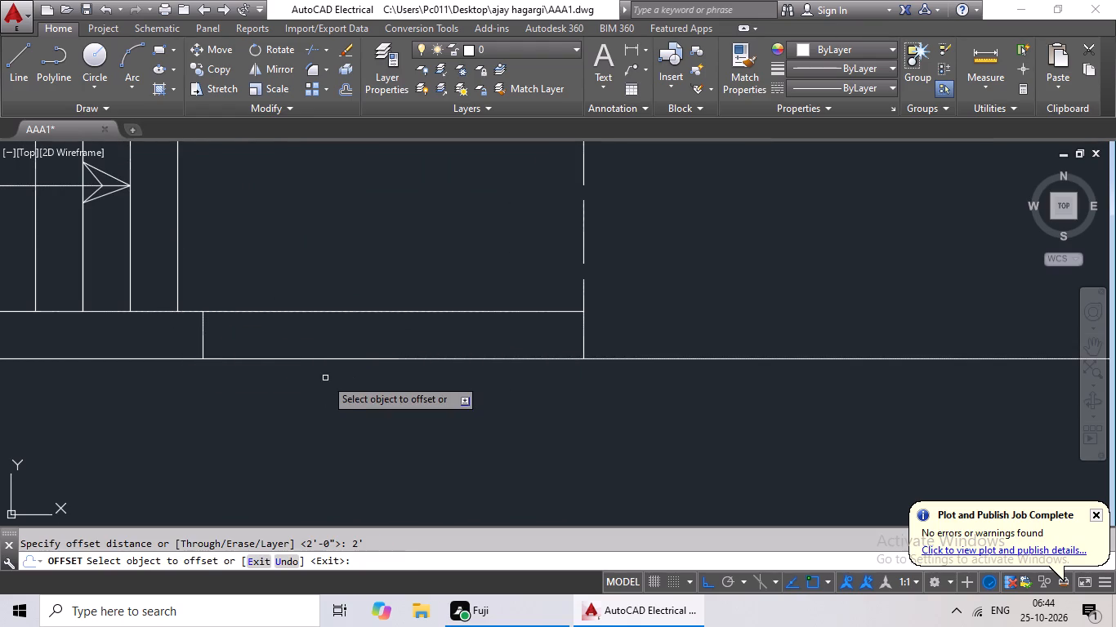
pyautogui.click(204, 340)
pyautogui.click(276, 344)
pyautogui.moveTo(332, 331); pyautogui.dragTo(364, 337)
pyautogui.click(411, 345)
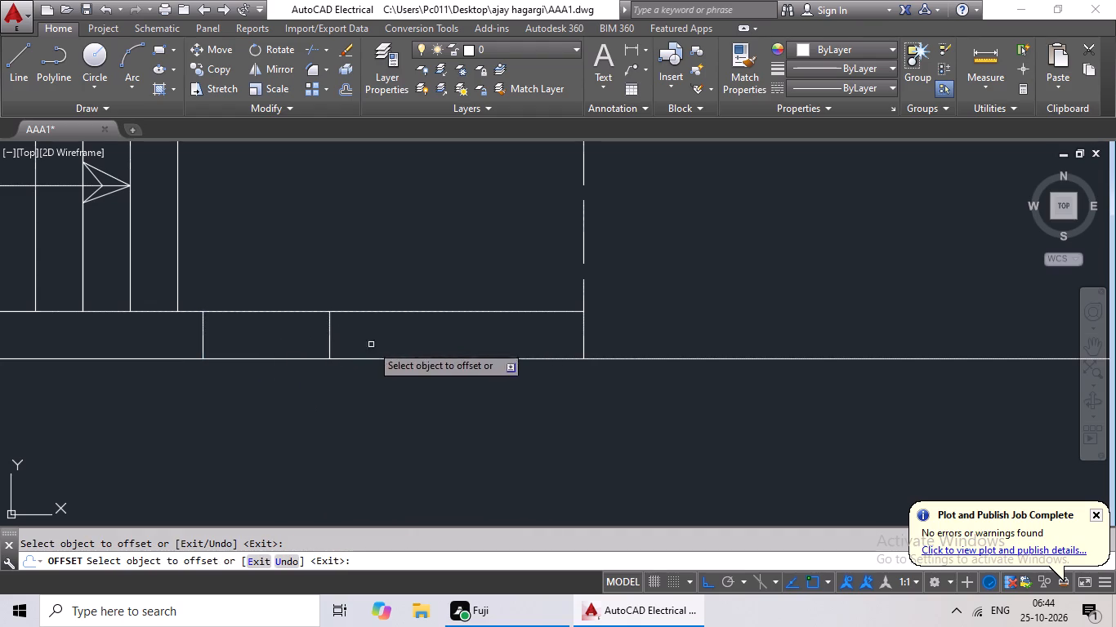
pyautogui.click(331, 338)
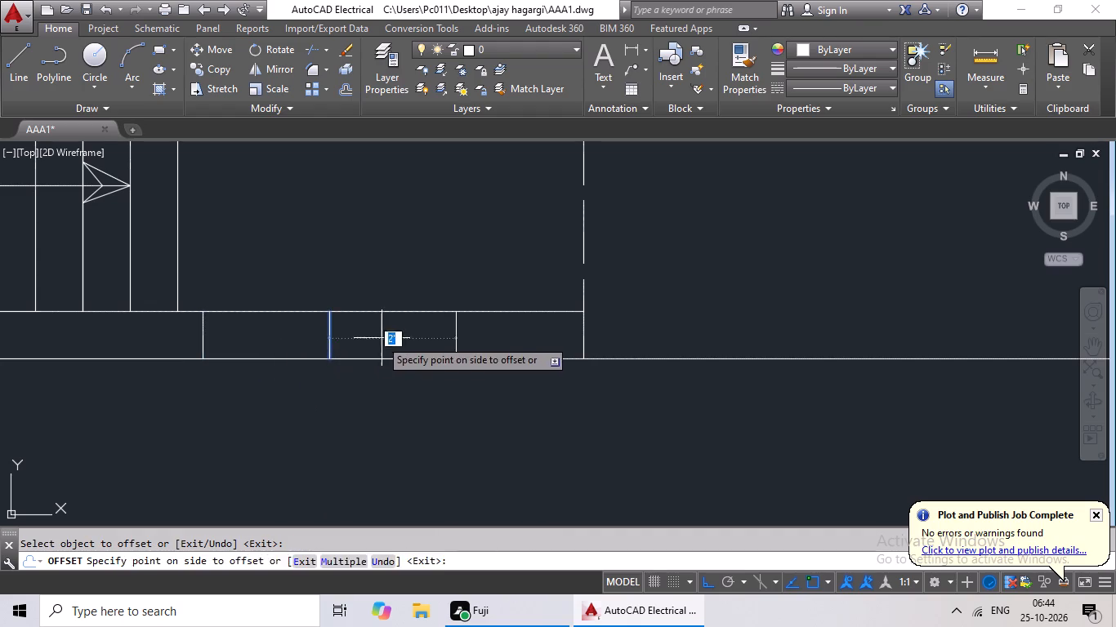
pyautogui.click(386, 338)
pyautogui.scroll(-3, 391, 347)
pyautogui.moveTo(404, 311); pyautogui.dragTo(386, 351, button='middle')
pyautogui.press('Escape')
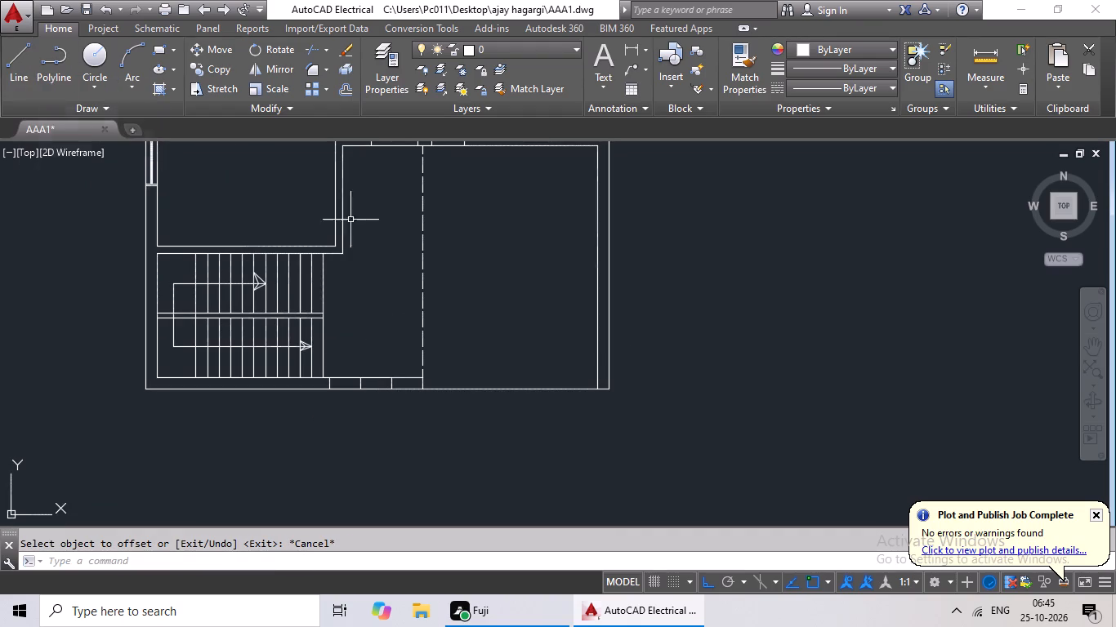
# Trim the bottom outer wall lines between the three jamb lines right of the staircase to open the gateway.
pyautogui.write('tr')
pyautogui.press('space')
pyautogui.press('space')
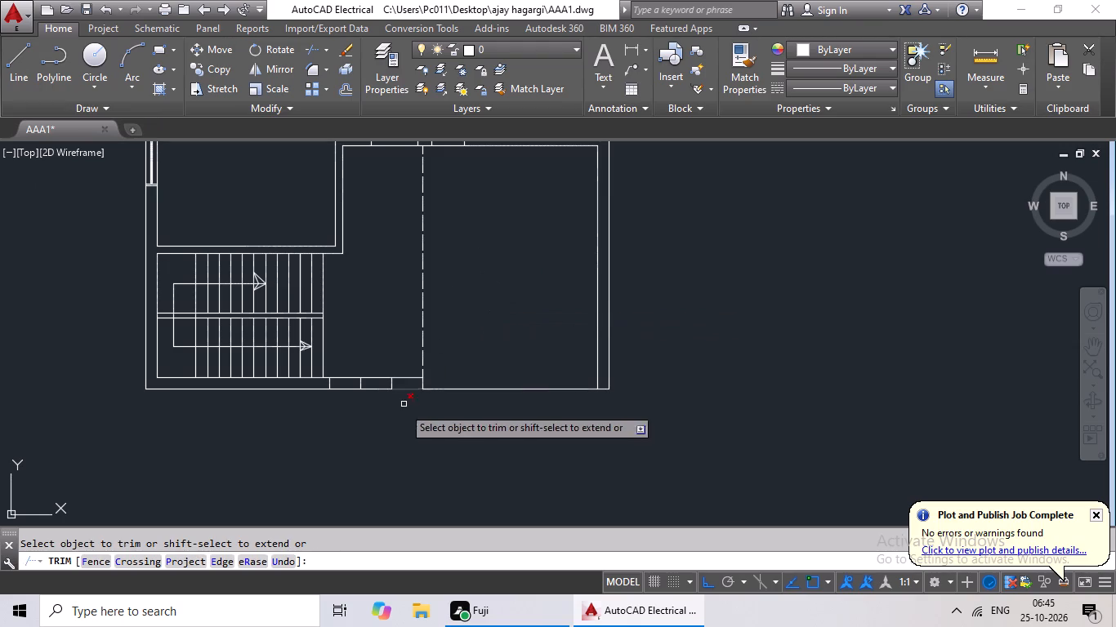
pyautogui.scroll(3, 372, 390)
pyautogui.moveTo(395, 311); pyautogui.dragTo(376, 411)
pyautogui.click(376, 411)
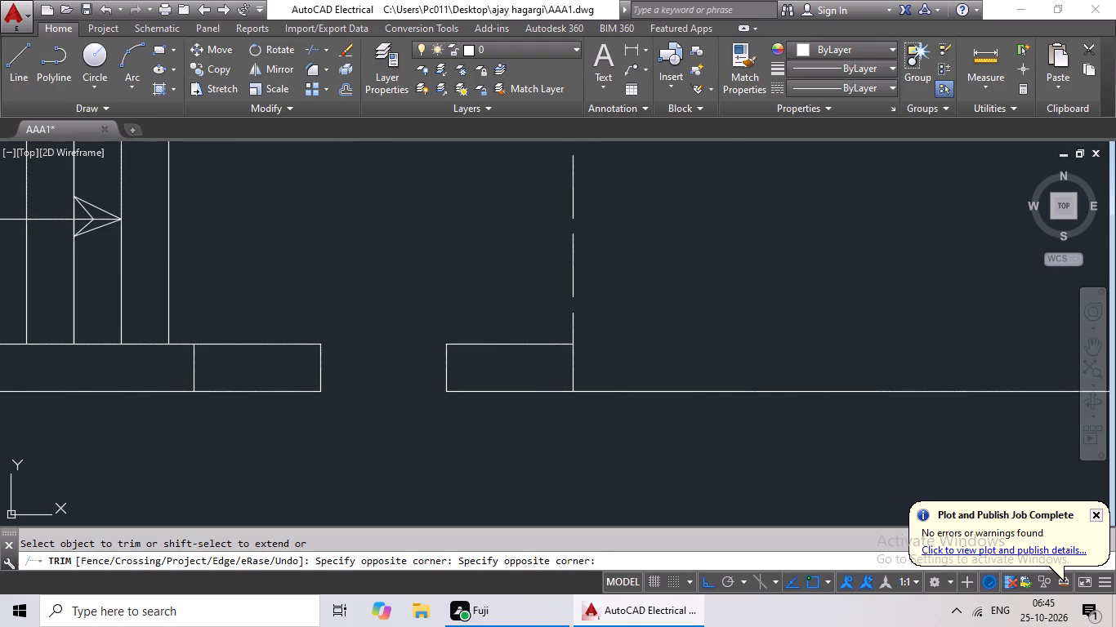
pyautogui.click(328, 307)
pyautogui.moveTo(315, 282); pyautogui.dragTo(275, 451)
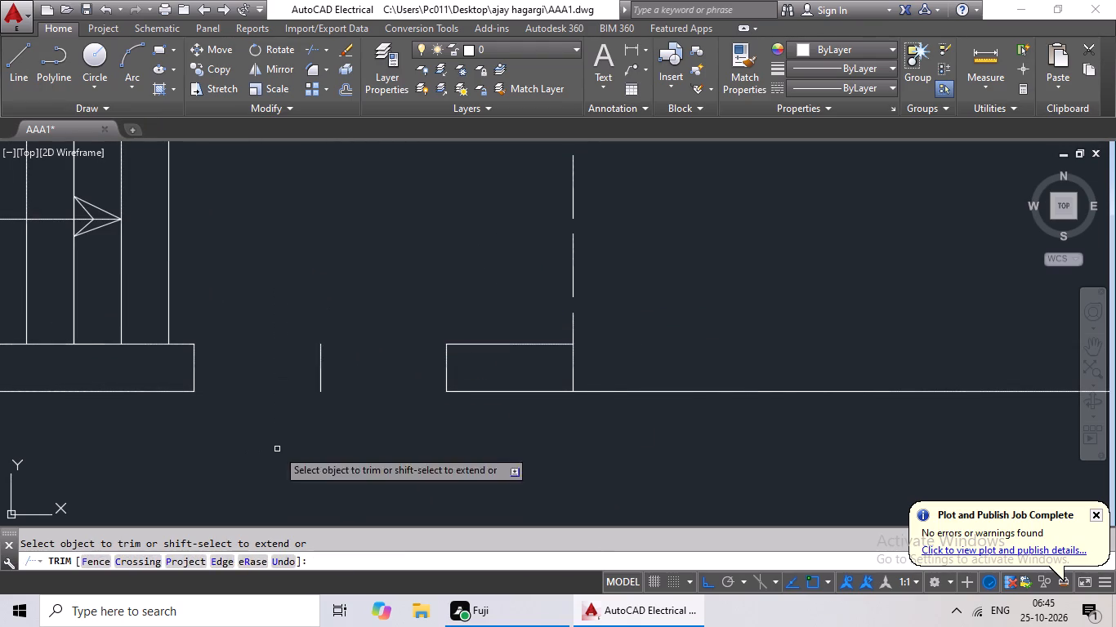
pyautogui.click(278, 447)
pyautogui.scroll(-2, 354, 413)
pyautogui.click(346, 421)
# Trim the wall lines between the jambs in the central hall's bottom wall and in the wall below the narrow room.
pyautogui.moveTo(374, 334); pyautogui.dragTo(401, 446, button='middle')
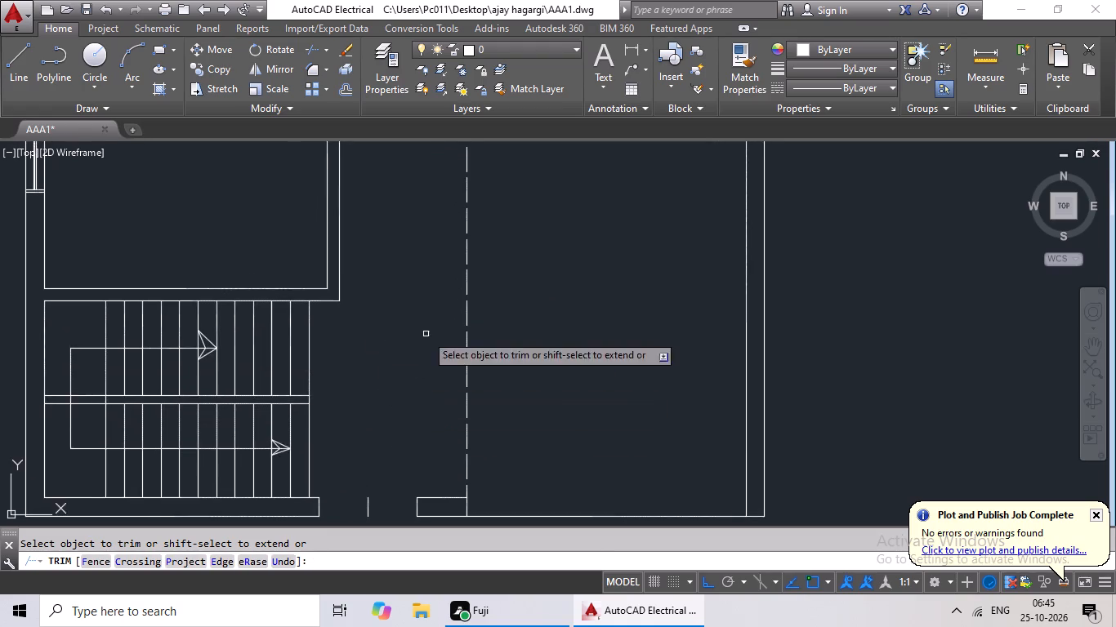
pyautogui.moveTo(426, 332); pyautogui.dragTo(474, 483, button='middle')
pyautogui.moveTo(431, 325); pyautogui.dragTo(430, 413, button='middle')
pyautogui.scroll(2, 451, 335)
pyautogui.moveTo(484, 327); pyautogui.dragTo(497, 395)
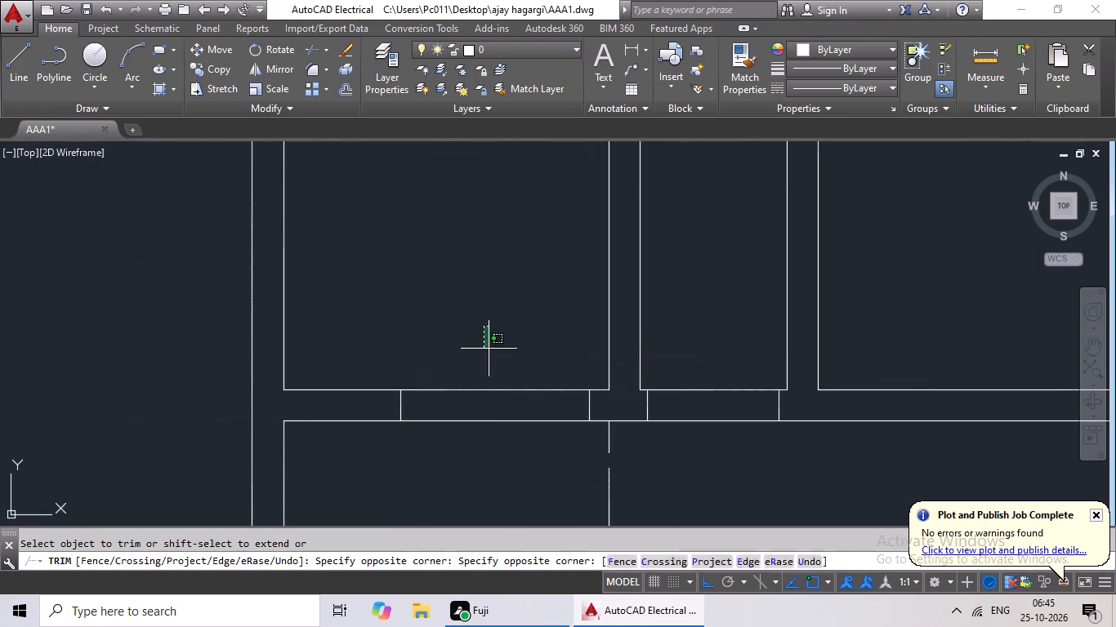
pyautogui.moveTo(497, 395); pyautogui.dragTo(492, 496)
pyautogui.click(492, 496)
pyautogui.moveTo(732, 344); pyautogui.dragTo(699, 474)
pyautogui.click(699, 474)
# Trim the two door openings between the jamb lines in the top wall of the room above the staircase.
pyautogui.scroll(-3, 741, 344)
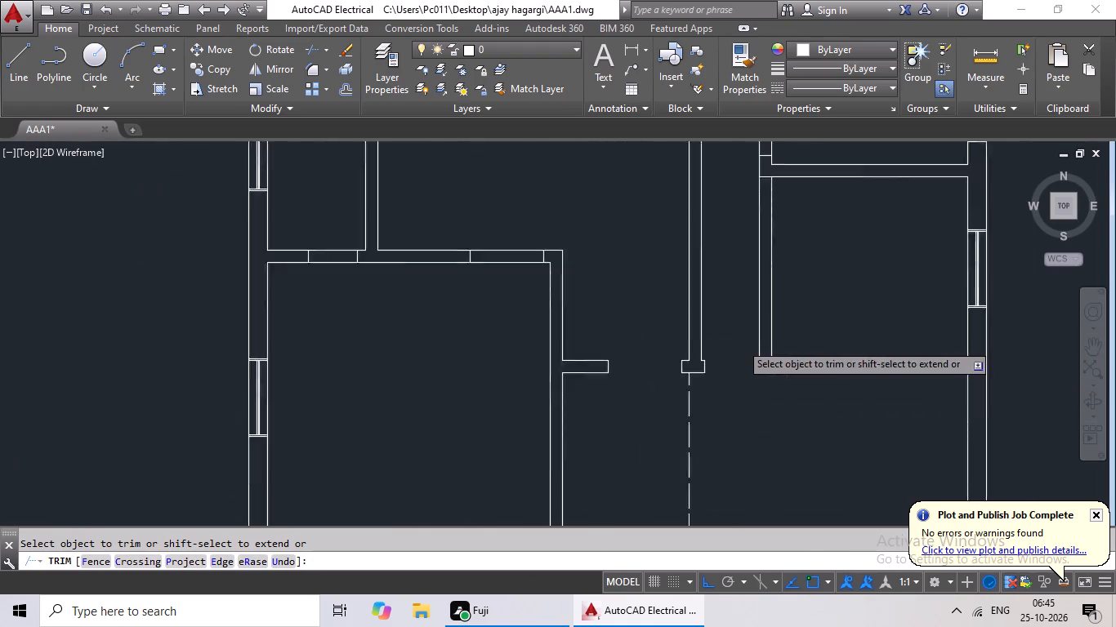
pyautogui.moveTo(725, 325); pyautogui.dragTo(702, 427, button='middle')
pyautogui.scroll(3, 568, 401)
pyautogui.moveTo(592, 307); pyautogui.dragTo(563, 451)
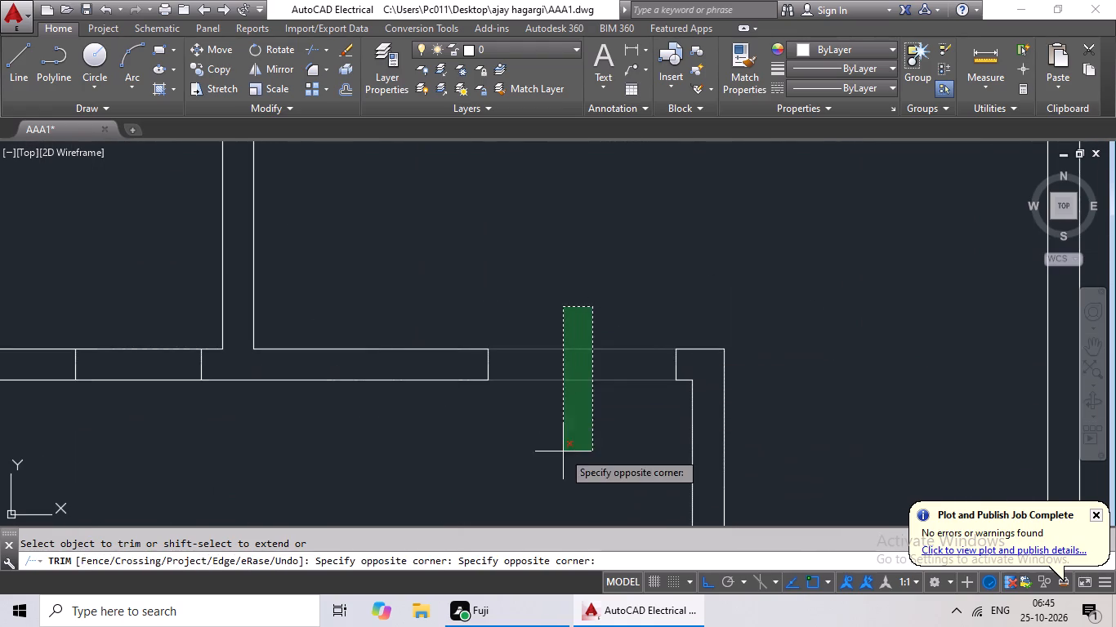
pyautogui.click(563, 448)
pyautogui.scroll(-2, 588, 434)
pyautogui.moveTo(504, 447); pyautogui.dragTo(535, 441, button='middle')
pyautogui.scroll(2, 440, 415)
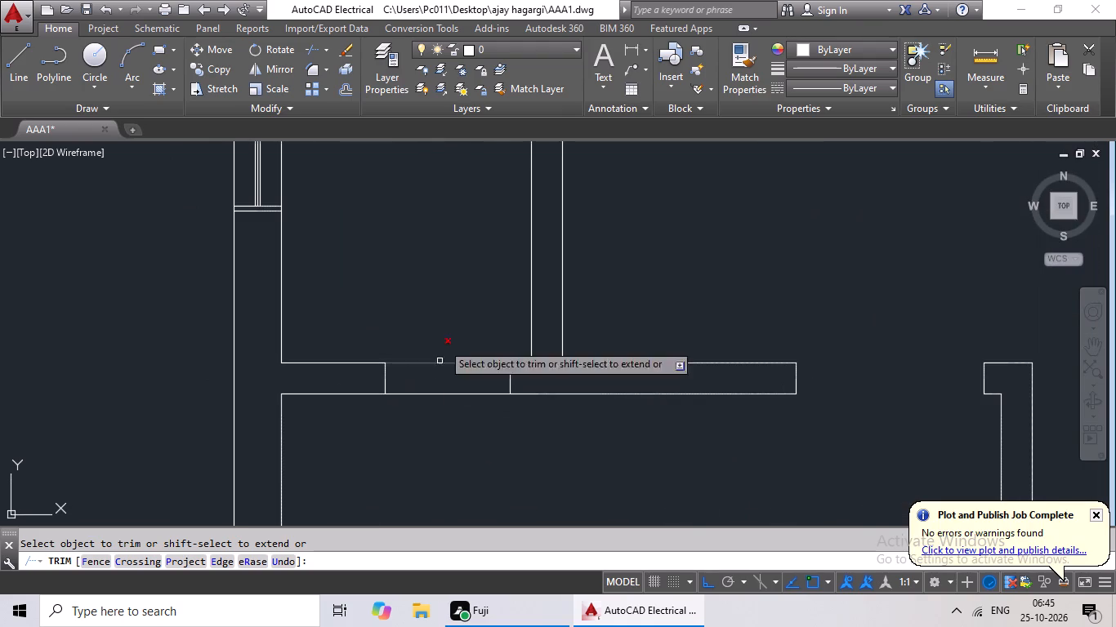
pyautogui.moveTo(444, 320); pyautogui.dragTo(421, 434)
pyautogui.click(421, 435)
pyautogui.scroll(-3, 564, 416)
pyautogui.moveTo(658, 378); pyautogui.dragTo(516, 438, button='middle')
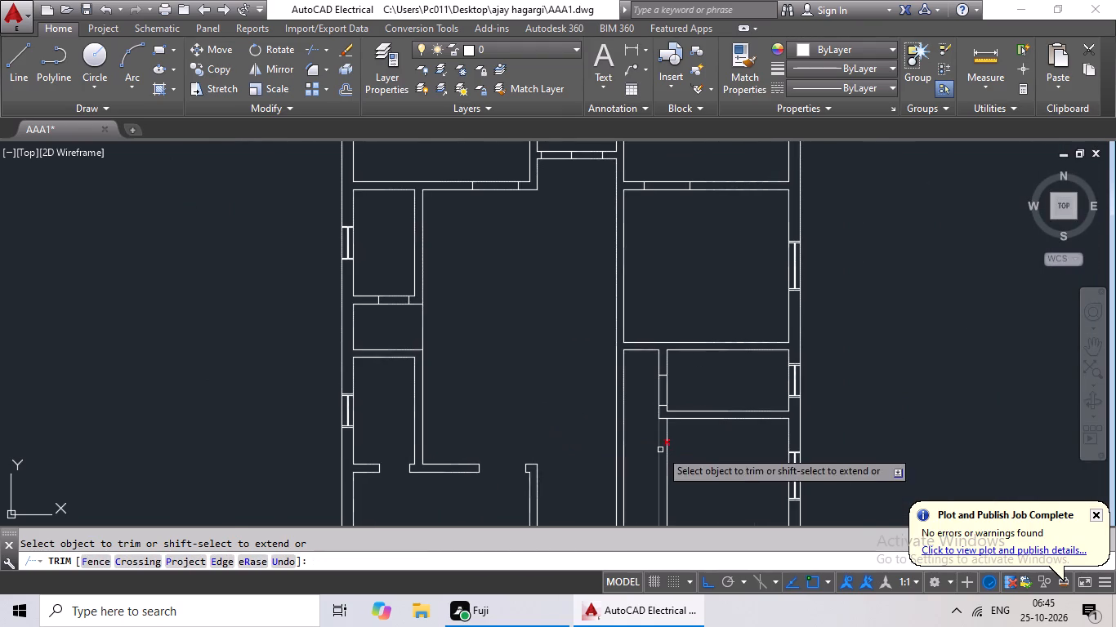
# Trim the wall lines between the jambs in the left wall of the small room on the plan's right side.
pyautogui.scroll(1, 629, 359)
pyautogui.moveTo(738, 460); pyautogui.dragTo(650, 282, button='middle')
pyautogui.moveTo(663, 355); pyautogui.dragTo(653, 407, button='middle')
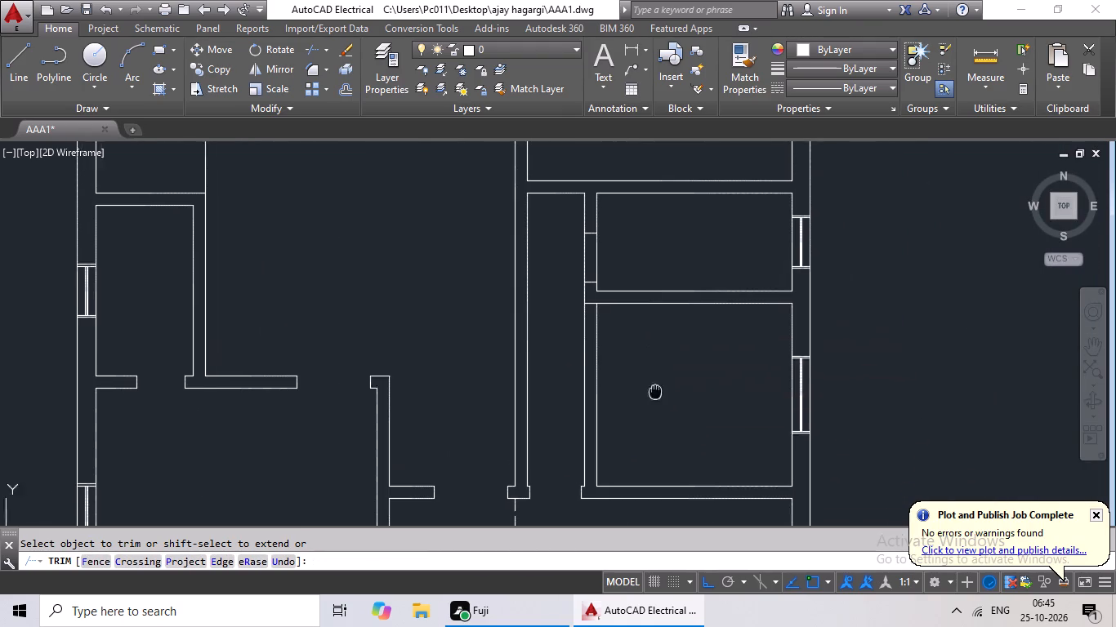
pyautogui.moveTo(653, 407); pyautogui.dragTo(639, 451, button='middle')
pyautogui.scroll(2, 613, 323)
pyautogui.moveTo(618, 310); pyautogui.dragTo(440, 349)
pyautogui.click(440, 349)
# Trim the wall lines between the jambs in the bottom wall of the narrow room below the upper-left bedroom.
pyautogui.scroll(-3, 602, 342)
pyautogui.moveTo(489, 320); pyautogui.dragTo(542, 450, button='middle')
pyautogui.scroll(4, 361, 398)
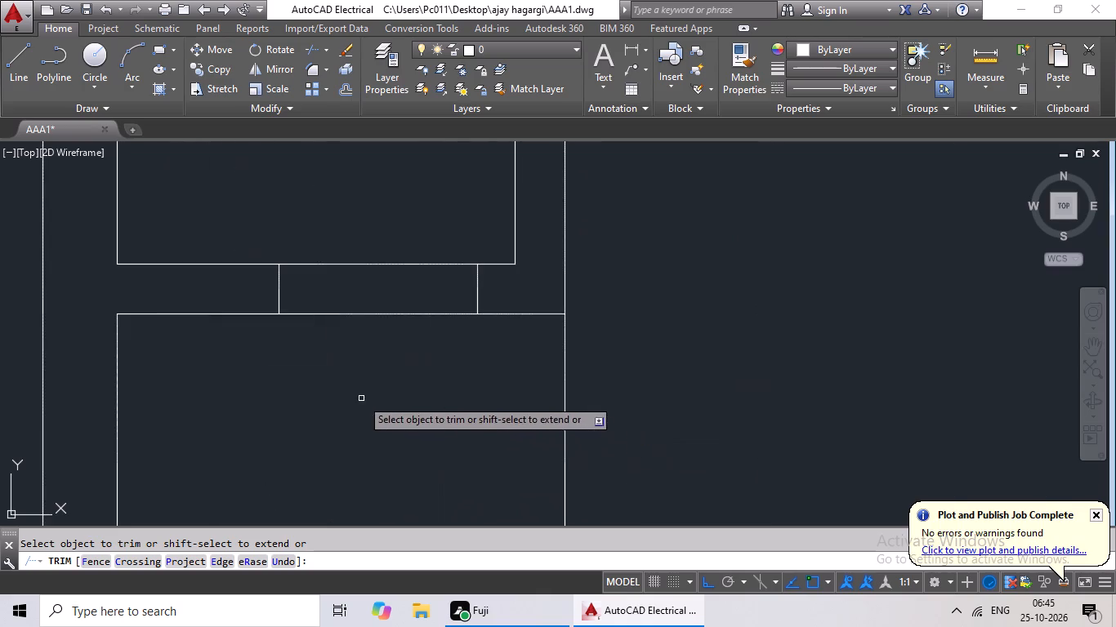
pyautogui.moveTo(382, 226); pyautogui.dragTo(344, 404)
pyautogui.click(344, 403)
# Trim the door opening between the jambs in the upper-left bedroom's bottom wall.
pyautogui.scroll(-3, 457, 402)
pyautogui.moveTo(600, 343); pyautogui.dragTo(513, 496, button='middle')
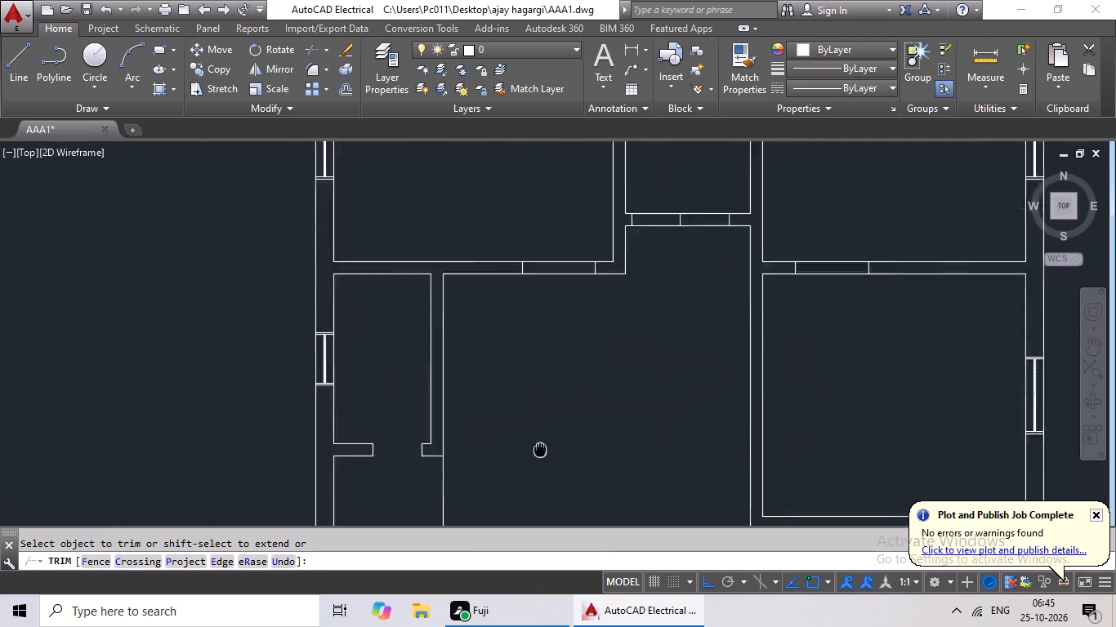
pyautogui.moveTo(513, 496); pyautogui.dragTo(493, 531, button='middle')
pyautogui.moveTo(491, 350); pyautogui.dragTo(491, 485)
pyautogui.click(491, 484)
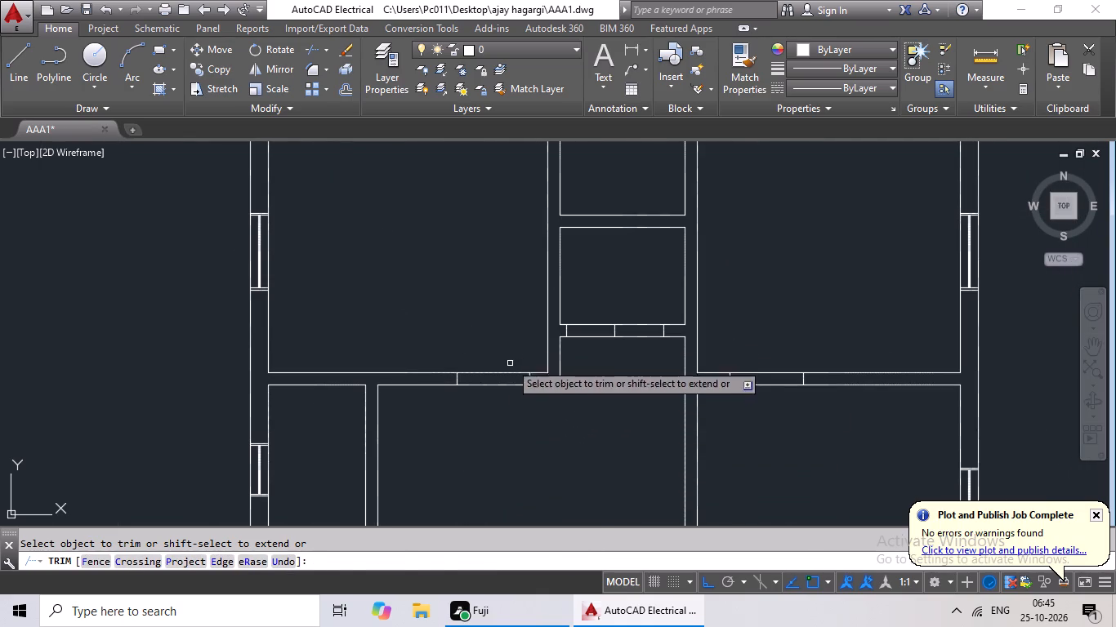
pyautogui.moveTo(510, 345); pyautogui.dragTo(462, 424)
pyautogui.click(462, 425)
# Trim both openings between the three jamb lines in the short wall at the top of the central hall.
pyautogui.moveTo(596, 302); pyautogui.dragTo(577, 394)
pyautogui.click(578, 395)
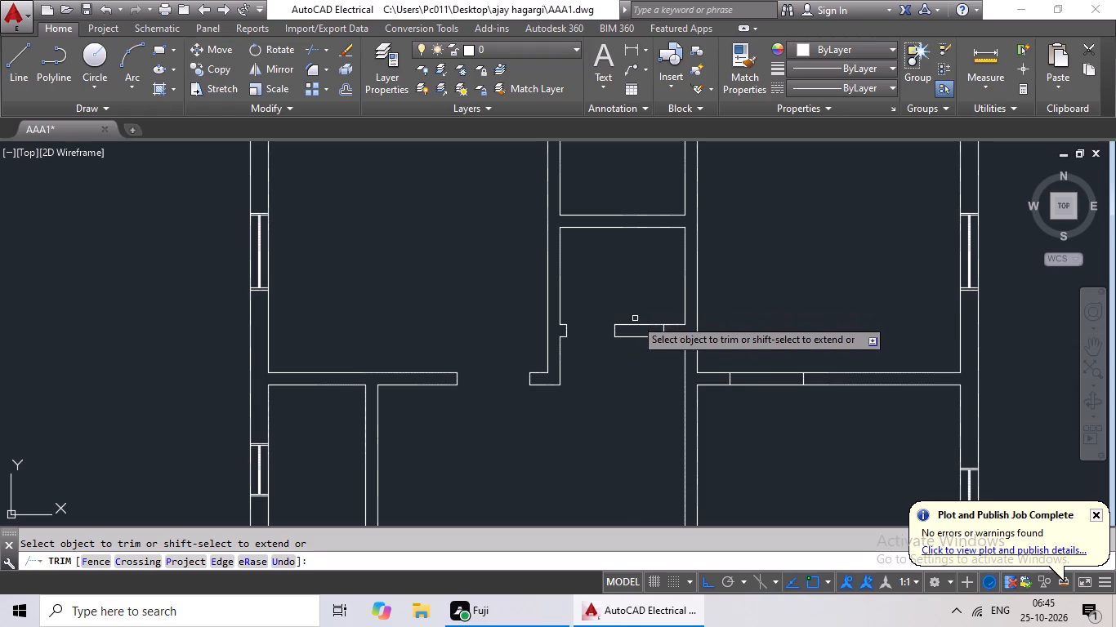
pyautogui.scroll(-1, 629, 320)
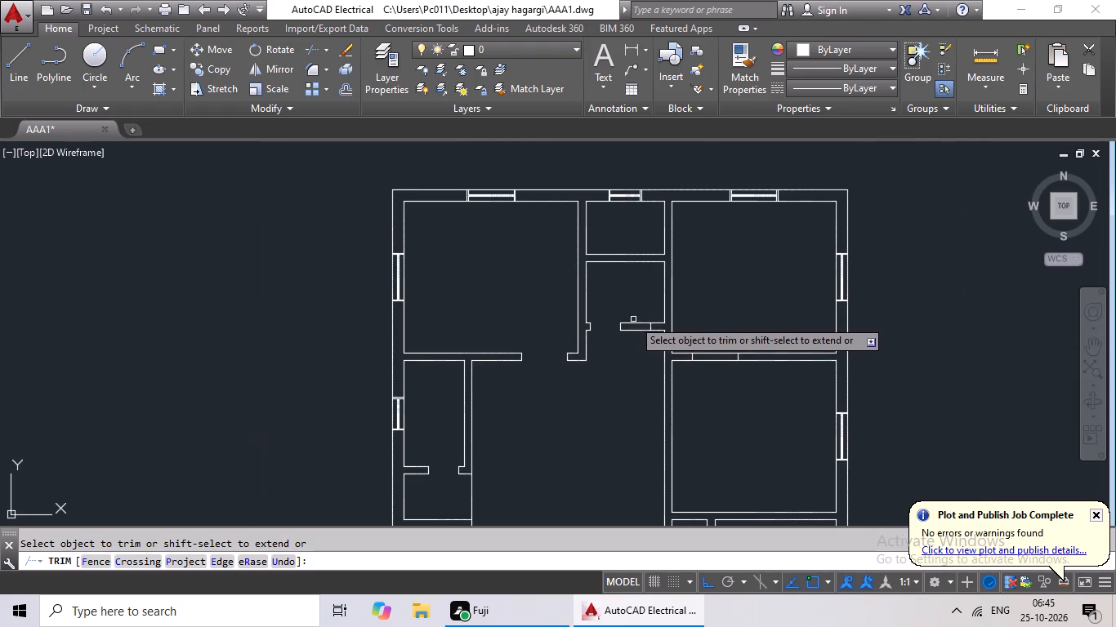
pyautogui.scroll(1, 633, 319)
pyautogui.moveTo(637, 306); pyautogui.dragTo(635, 372)
pyautogui.click(635, 372)
# Trim the door opening between the jambs in the upper-right bedroom's bottom wall and end the Trim command.
pyautogui.scroll(-1, 632, 367)
pyautogui.moveTo(628, 368); pyautogui.dragTo(397, 372, button='middle')
pyautogui.moveTo(489, 342); pyautogui.dragTo(472, 432)
pyautogui.click(474, 431)
pyautogui.scroll(-1, 492, 412)
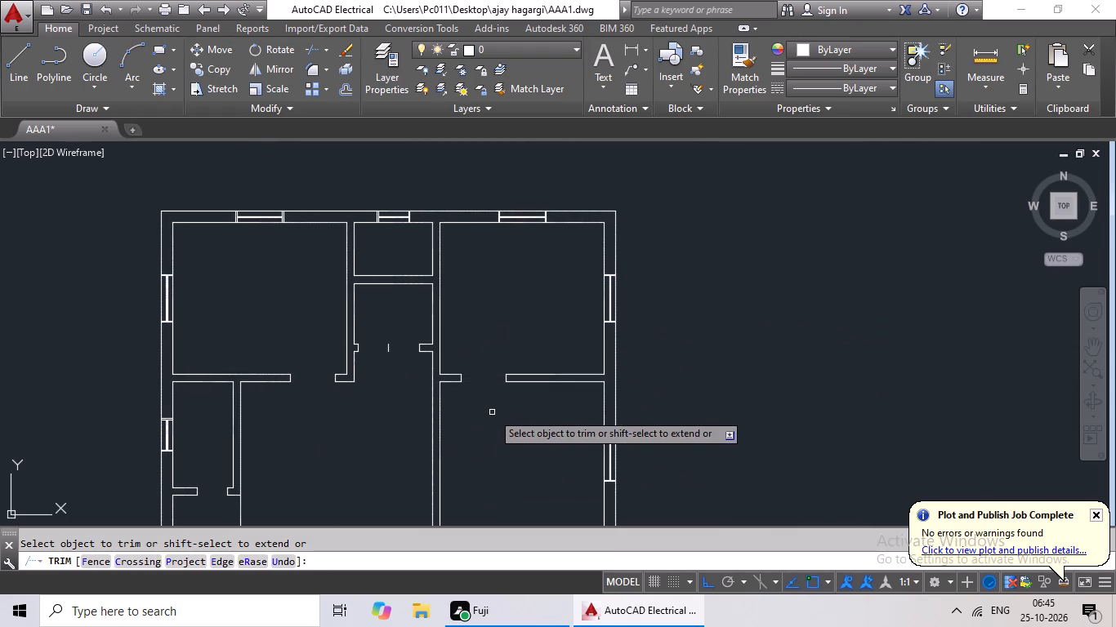
pyautogui.moveTo(489, 416); pyautogui.dragTo(489, 312, button='middle')
pyautogui.moveTo(502, 353); pyautogui.dragTo(490, 275, button='middle')
pyautogui.scroll(-1, 486, 419)
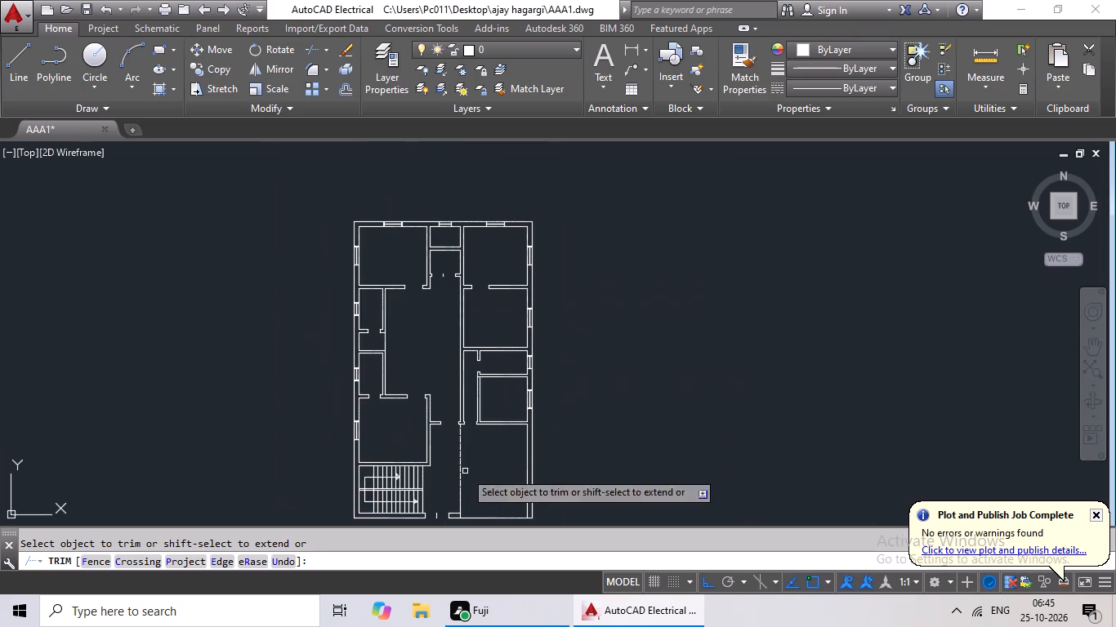
pyautogui.moveTo(461, 475); pyautogui.dragTo(469, 425, button='middle')
pyautogui.moveTo(495, 435); pyautogui.dragTo(507, 411, button='middle')
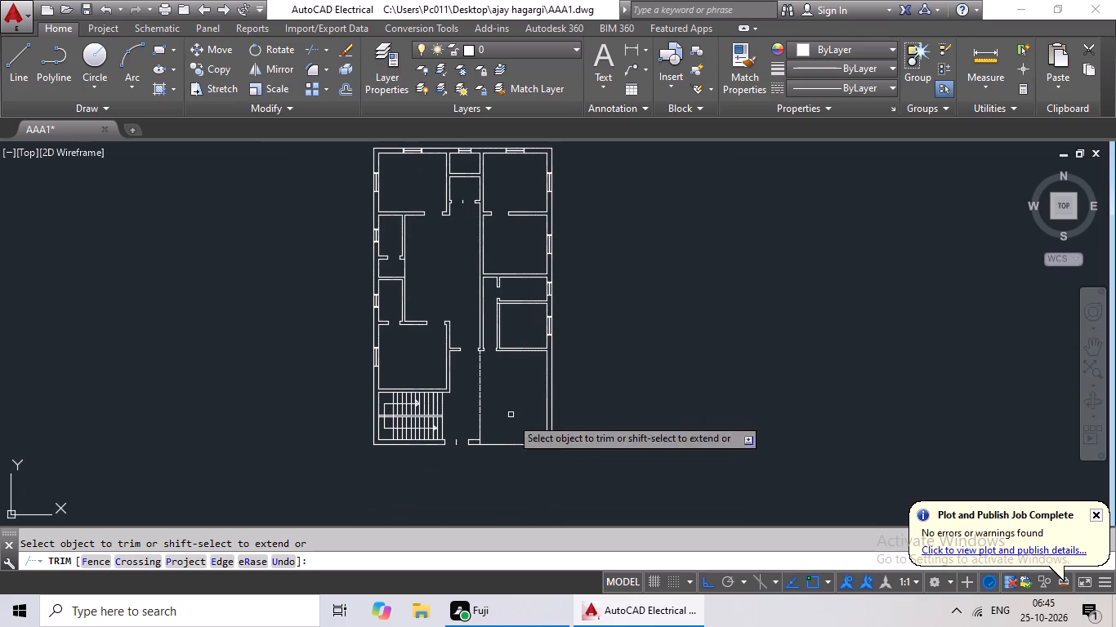
pyautogui.moveTo(679, 371); pyautogui.dragTo(534, 492, button='middle')
pyautogui.press('Escape')
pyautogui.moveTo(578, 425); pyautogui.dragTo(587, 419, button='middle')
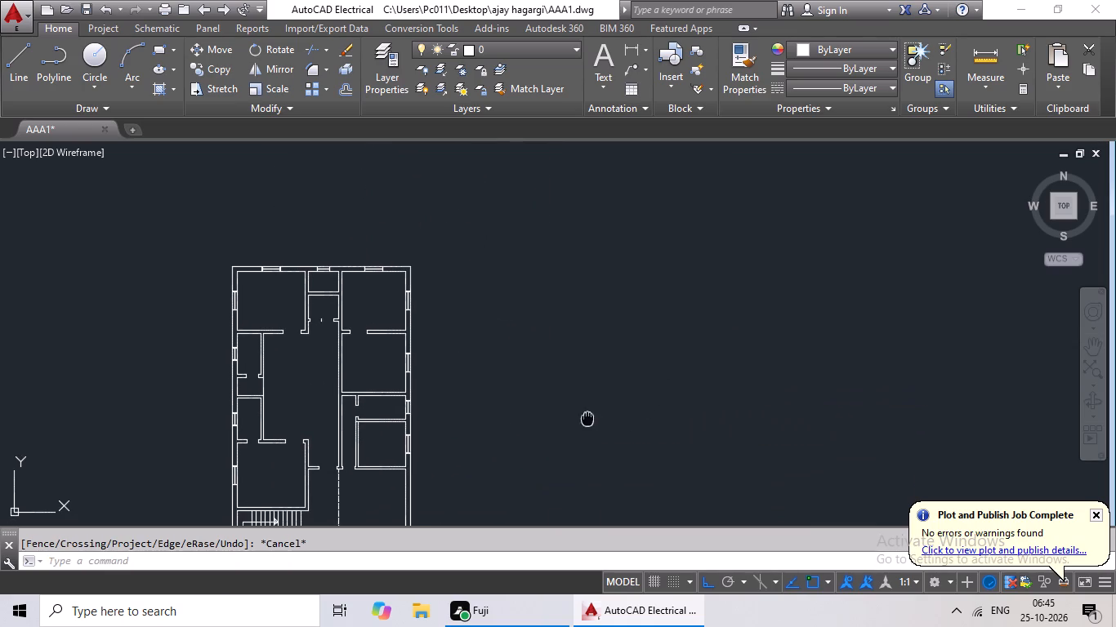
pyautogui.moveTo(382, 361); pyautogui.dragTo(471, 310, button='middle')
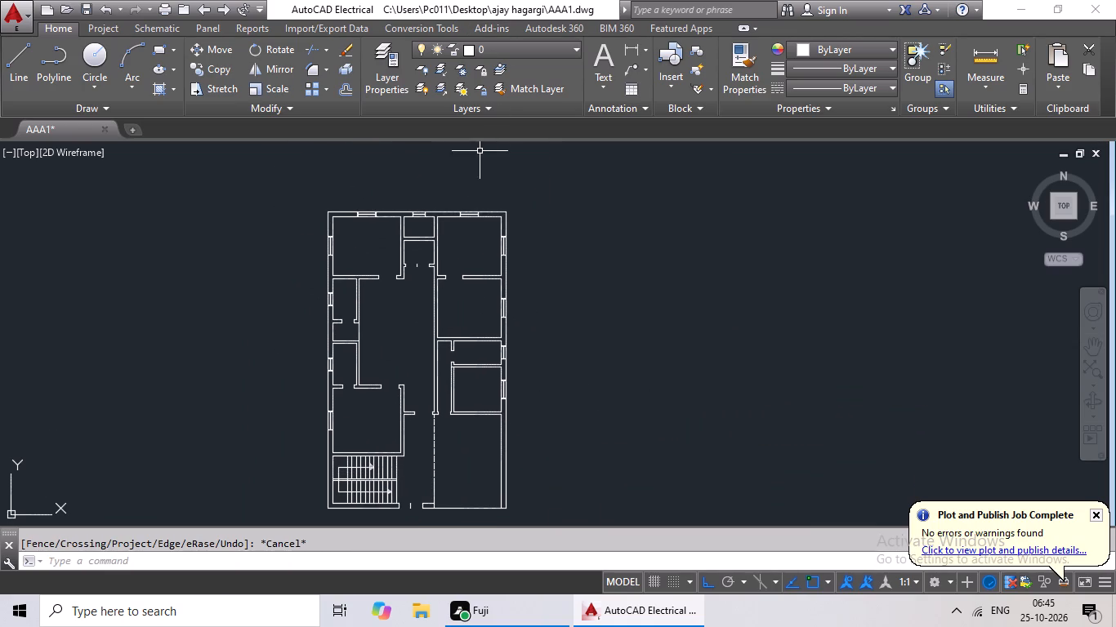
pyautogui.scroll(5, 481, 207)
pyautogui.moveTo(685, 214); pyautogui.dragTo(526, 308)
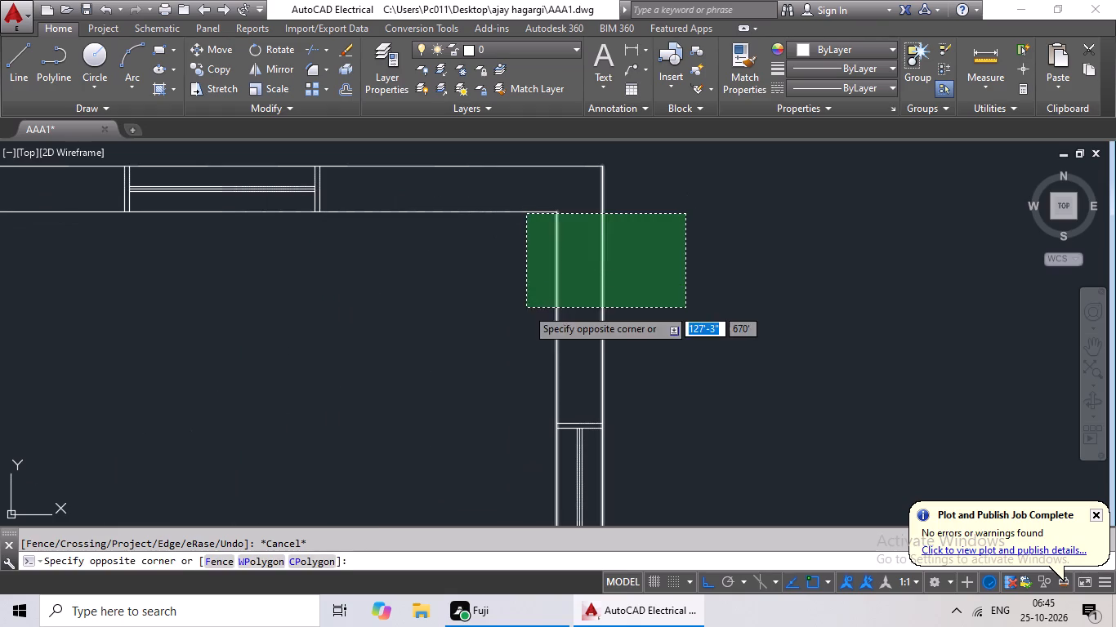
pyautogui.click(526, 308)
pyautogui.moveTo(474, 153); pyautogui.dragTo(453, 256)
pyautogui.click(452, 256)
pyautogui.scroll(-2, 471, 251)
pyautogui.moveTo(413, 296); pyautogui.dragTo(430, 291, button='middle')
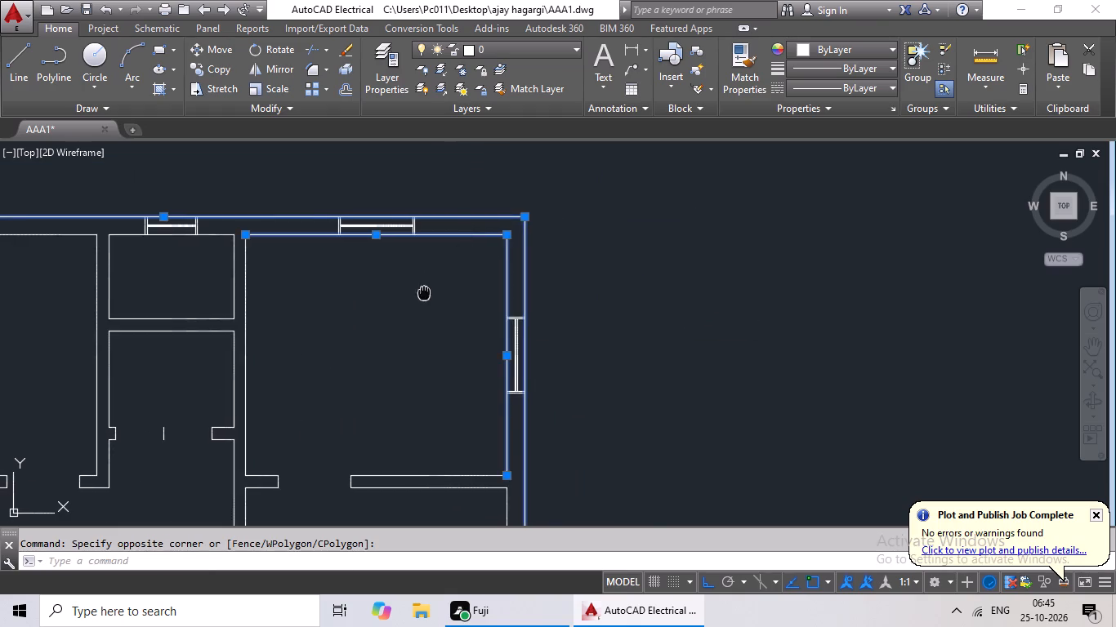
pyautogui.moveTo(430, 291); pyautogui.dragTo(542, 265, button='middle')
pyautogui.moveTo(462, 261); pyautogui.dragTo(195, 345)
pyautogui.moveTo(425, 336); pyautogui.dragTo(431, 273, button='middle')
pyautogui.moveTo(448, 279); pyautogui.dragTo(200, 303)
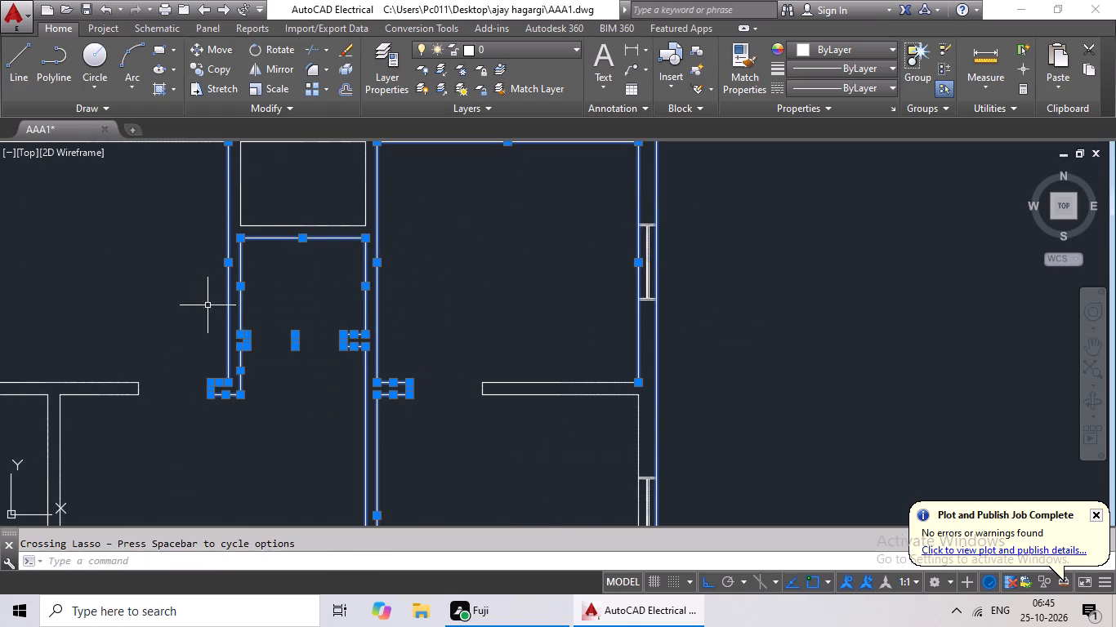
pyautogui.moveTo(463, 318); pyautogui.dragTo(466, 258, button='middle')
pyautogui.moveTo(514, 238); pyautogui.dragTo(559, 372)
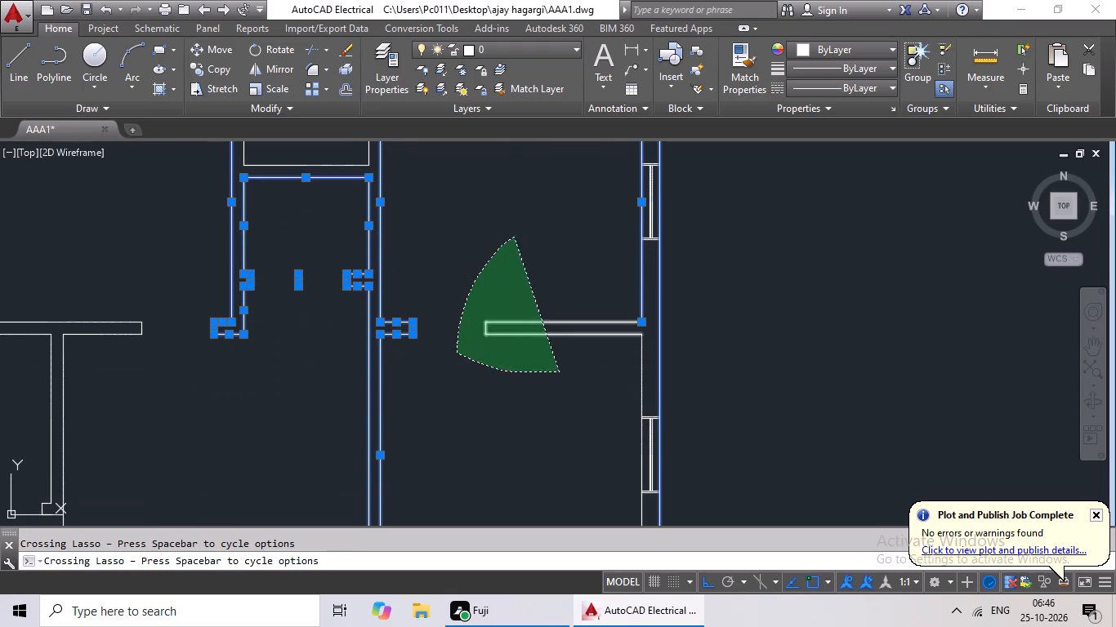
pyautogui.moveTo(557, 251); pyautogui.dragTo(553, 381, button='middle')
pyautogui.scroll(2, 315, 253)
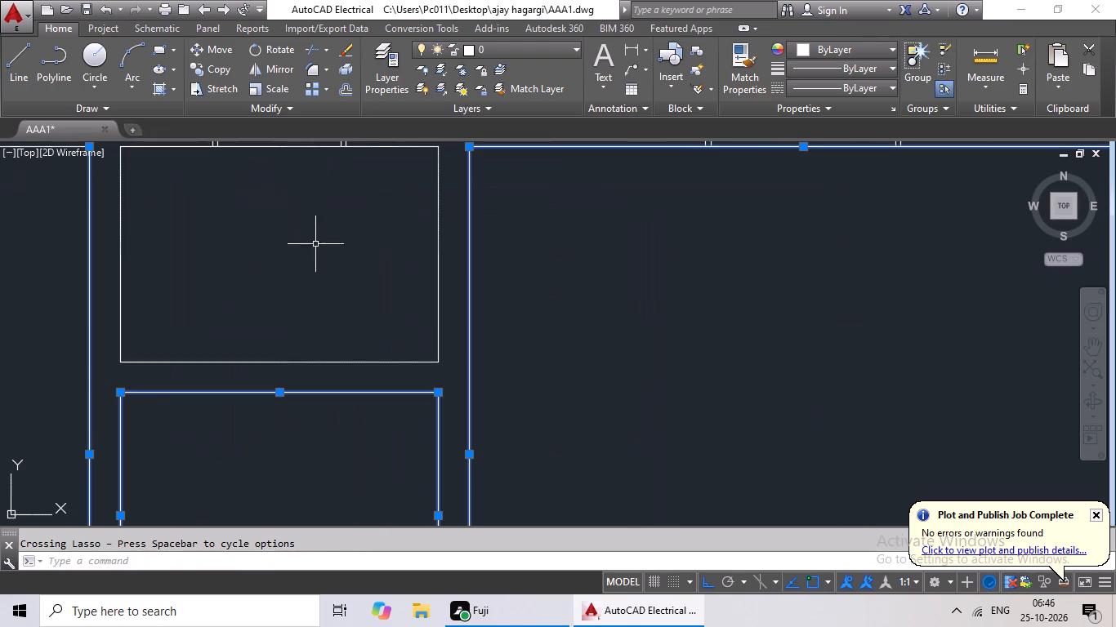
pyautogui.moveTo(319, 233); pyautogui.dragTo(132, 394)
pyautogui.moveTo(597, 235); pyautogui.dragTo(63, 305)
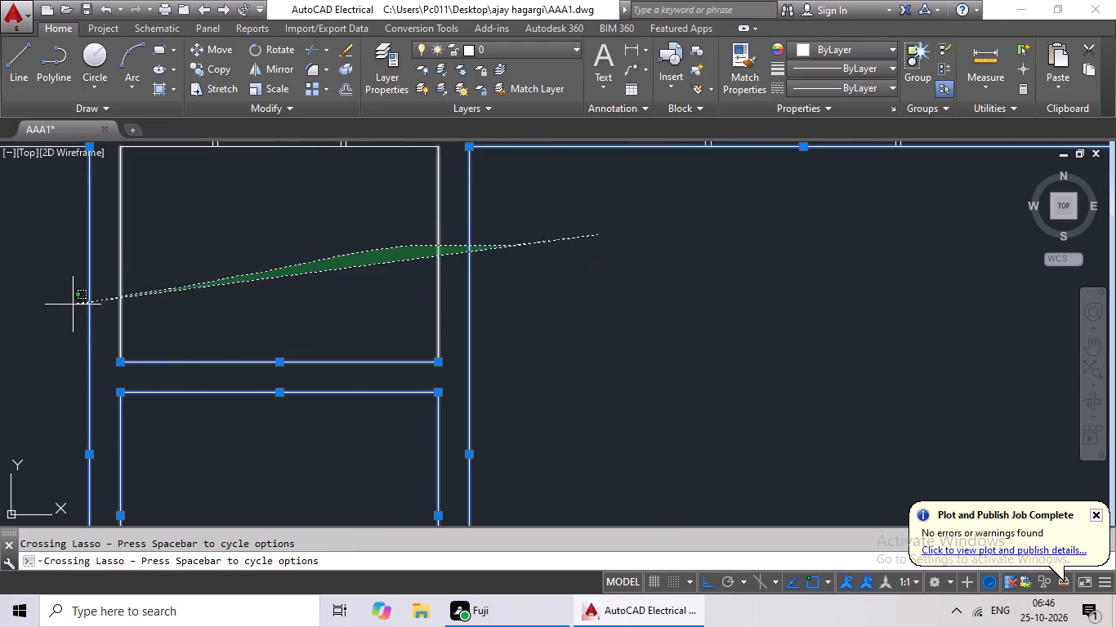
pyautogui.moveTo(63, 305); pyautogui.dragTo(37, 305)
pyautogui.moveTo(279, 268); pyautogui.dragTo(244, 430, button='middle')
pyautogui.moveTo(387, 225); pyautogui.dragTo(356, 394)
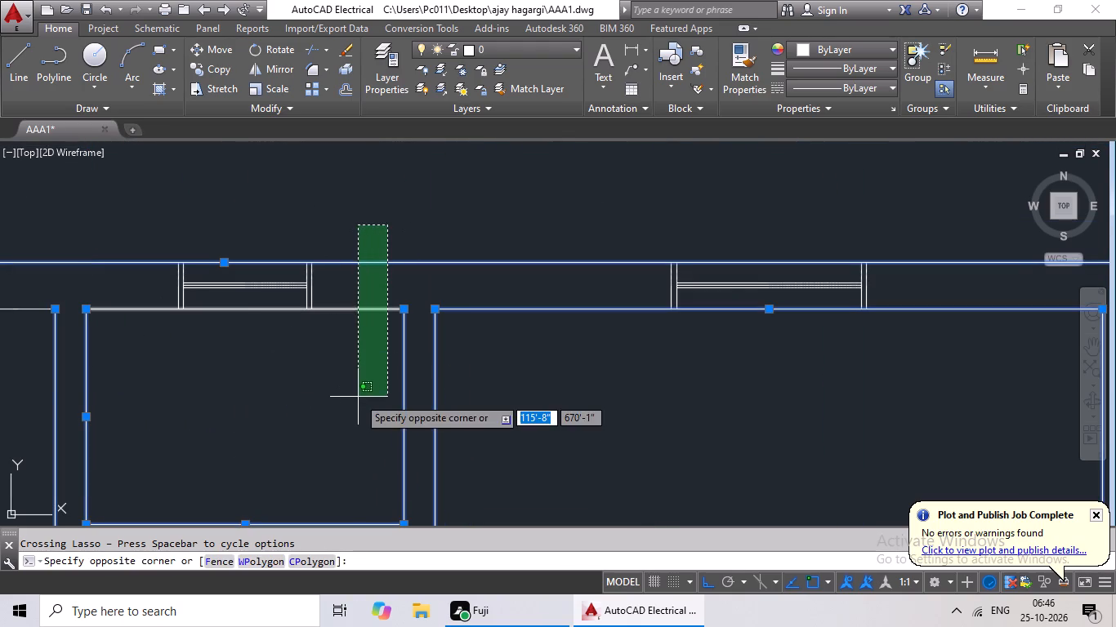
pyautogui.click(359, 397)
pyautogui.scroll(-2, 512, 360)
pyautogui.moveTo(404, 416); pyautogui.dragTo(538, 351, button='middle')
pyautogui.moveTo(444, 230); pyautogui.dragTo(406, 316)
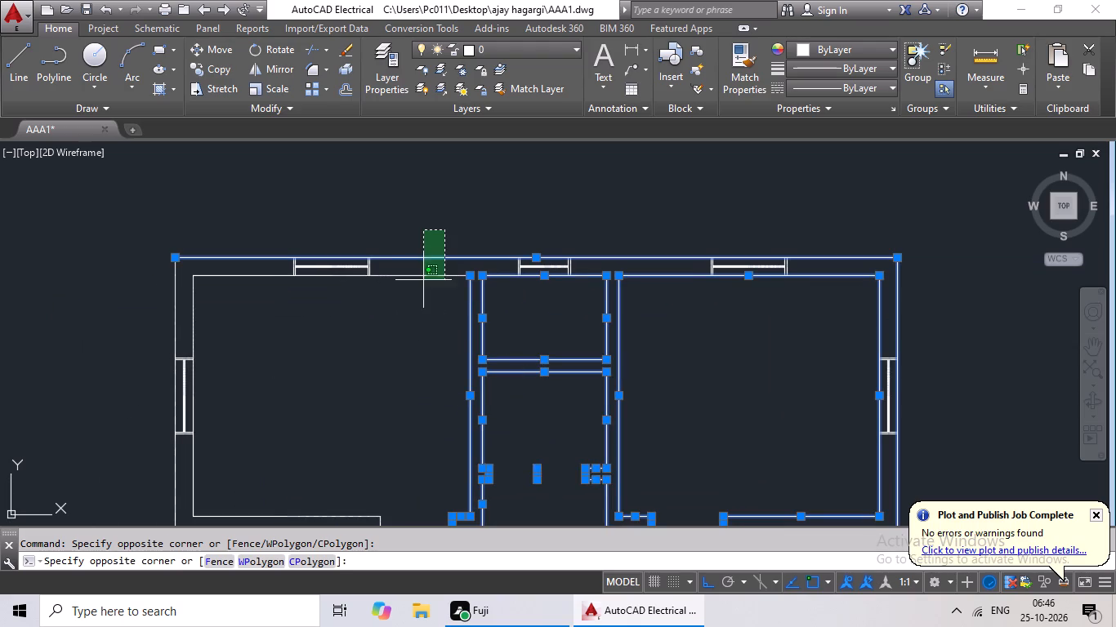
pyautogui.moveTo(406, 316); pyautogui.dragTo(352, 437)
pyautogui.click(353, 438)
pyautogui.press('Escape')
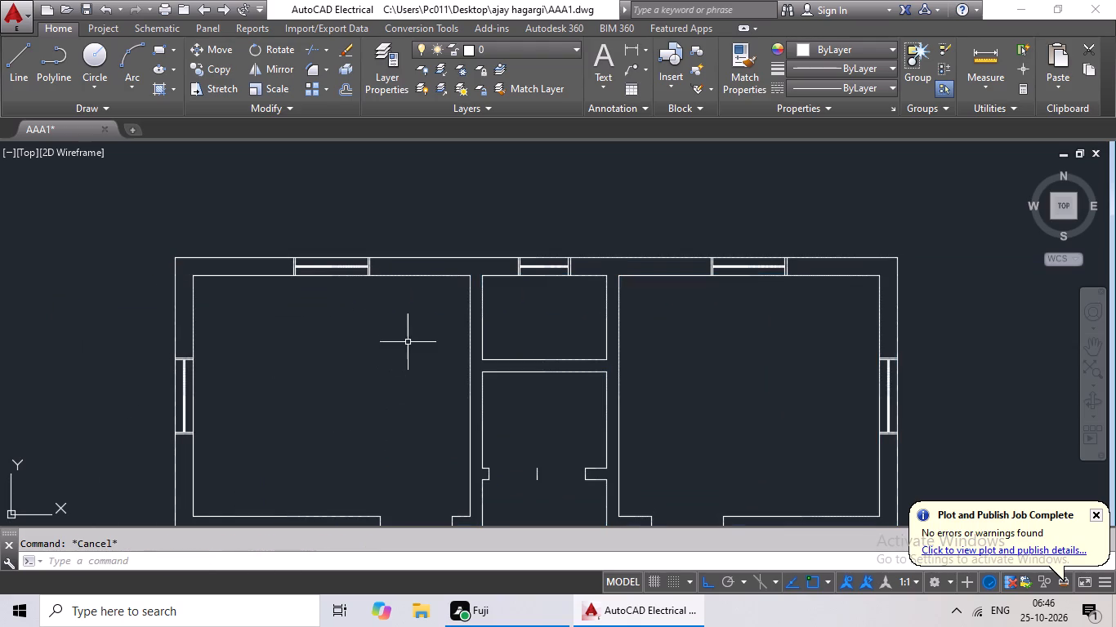
# Select the outer and inner wall lines and door jambs of the upper-left bedroom and the narrow rooms below it, leaving out the windows.
pyautogui.moveTo(431, 233); pyautogui.dragTo(405, 336)
pyautogui.moveTo(395, 349); pyautogui.dragTo(114, 320)
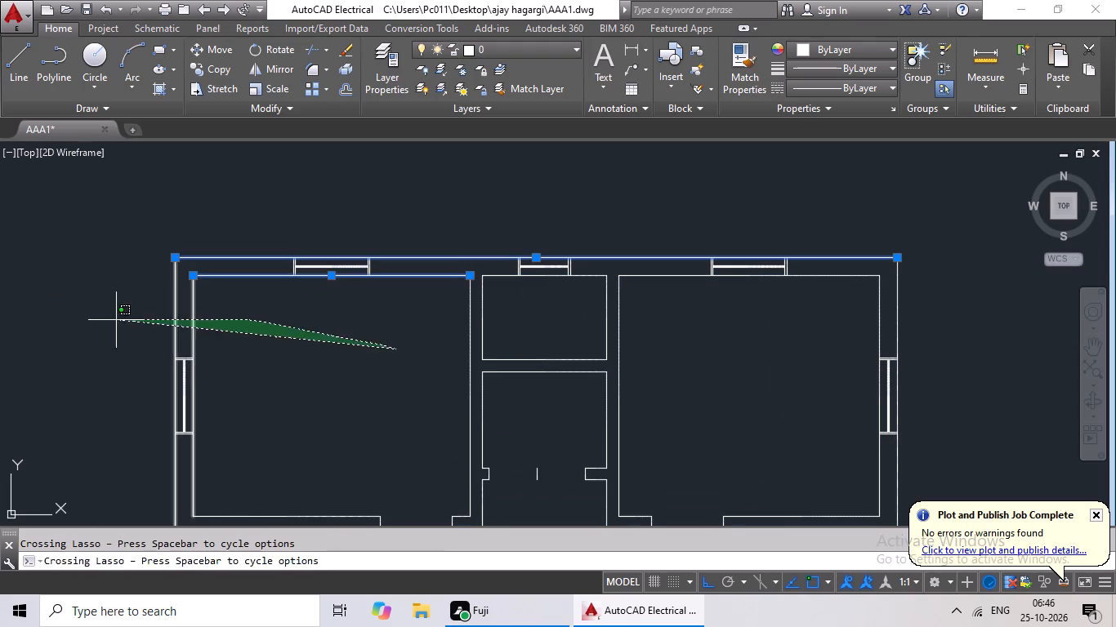
pyautogui.moveTo(114, 320); pyautogui.dragTo(105, 320)
pyautogui.moveTo(322, 356); pyautogui.dragTo(323, 247, button='middle')
pyautogui.moveTo(376, 306); pyautogui.dragTo(257, 407)
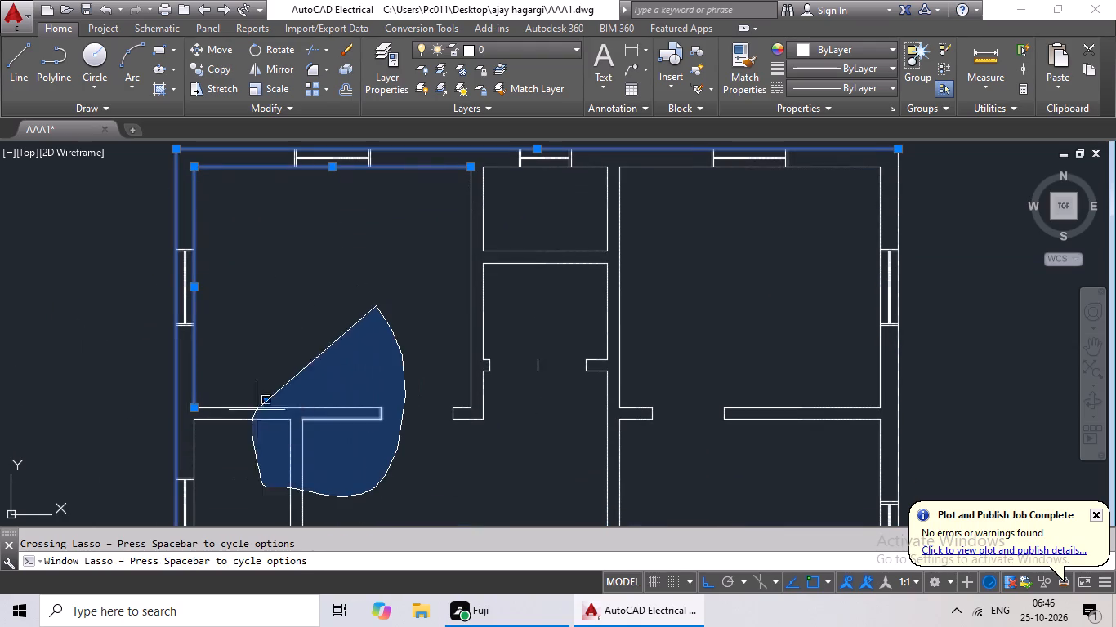
pyautogui.moveTo(257, 407); pyautogui.dragTo(259, 402)
pyautogui.moveTo(331, 359); pyautogui.dragTo(234, 471)
pyautogui.moveTo(372, 457); pyautogui.dragTo(408, 336, button='middle')
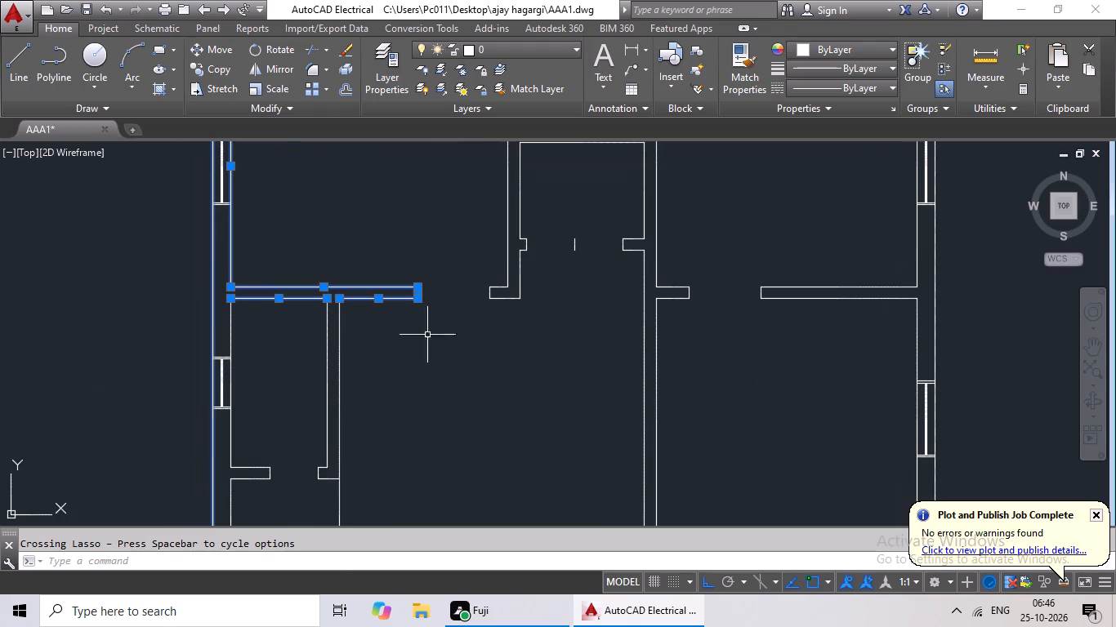
pyautogui.moveTo(462, 362); pyautogui.dragTo(234, 441)
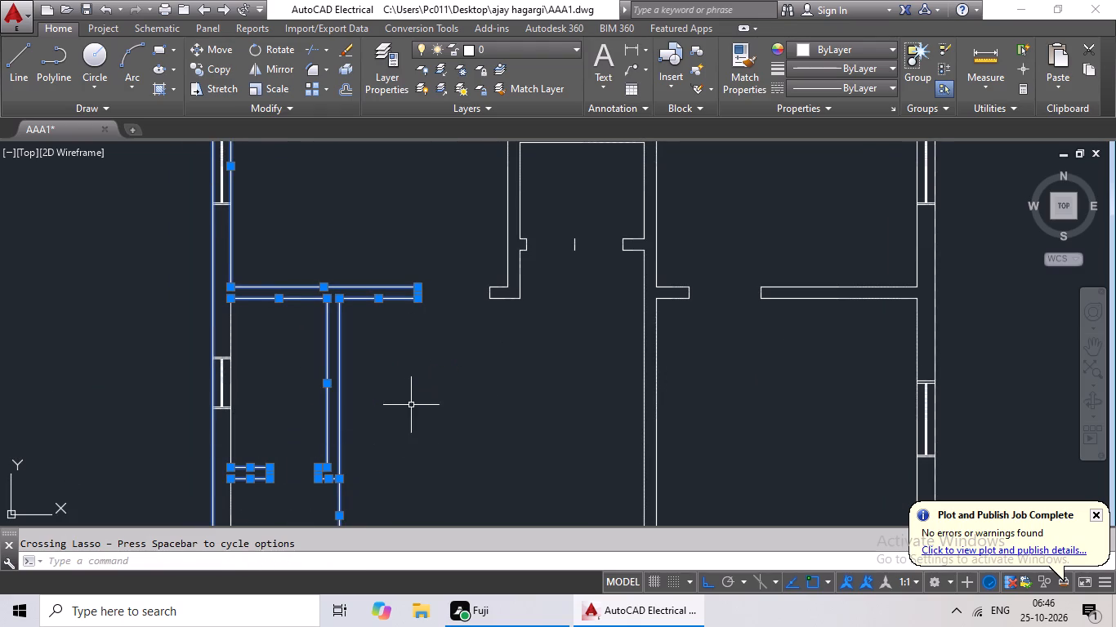
pyautogui.moveTo(273, 327); pyautogui.dragTo(192, 327)
pyautogui.moveTo(430, 376); pyautogui.dragTo(442, 272, button='middle')
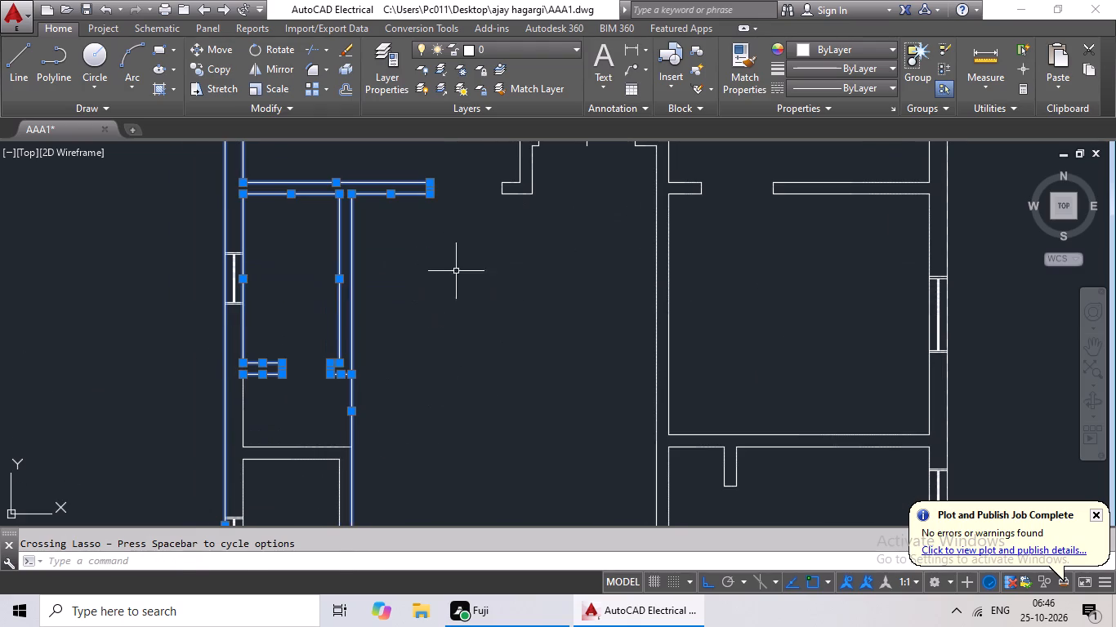
pyautogui.moveTo(473, 371); pyautogui.dragTo(188, 404)
pyautogui.moveTo(480, 431); pyautogui.dragTo(256, 464)
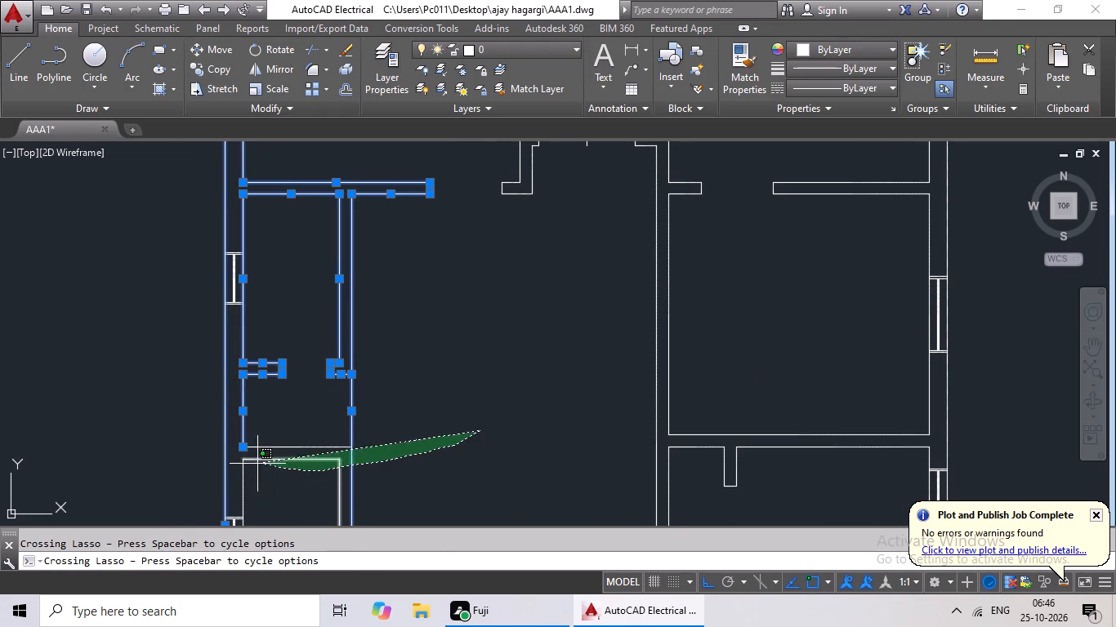
pyautogui.moveTo(256, 464); pyautogui.dragTo(230, 462)
# Add the wall lines and jambs of the two small rooms between the upper bedrooms to the selection, including the middle jamb line.
pyautogui.moveTo(483, 402); pyautogui.dragTo(332, 504, button='middle')
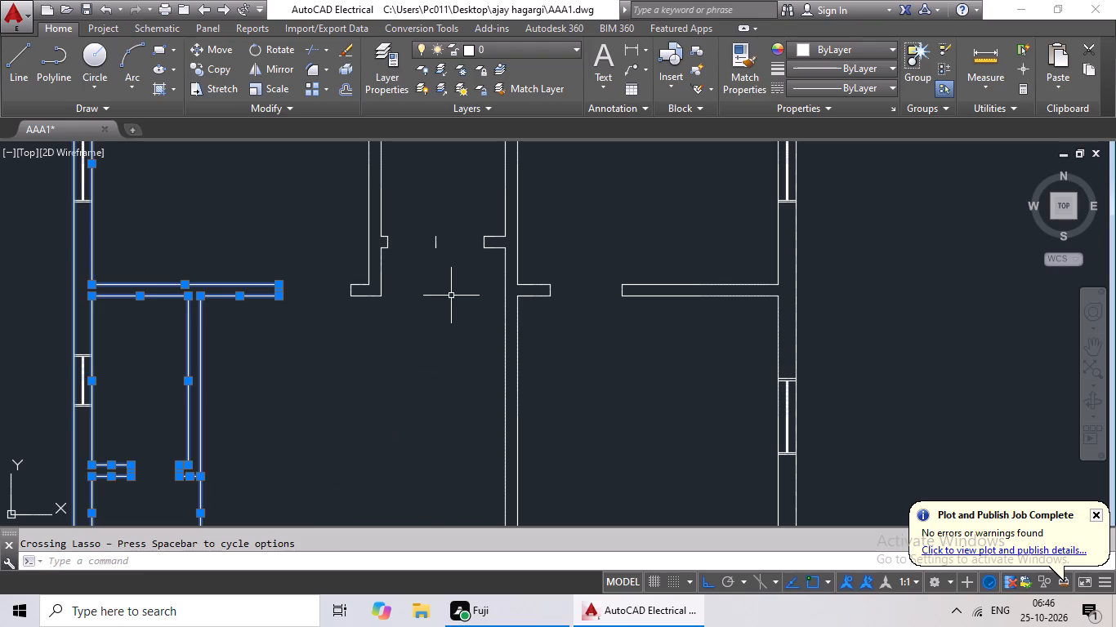
pyautogui.moveTo(452, 296); pyautogui.dragTo(373, 211)
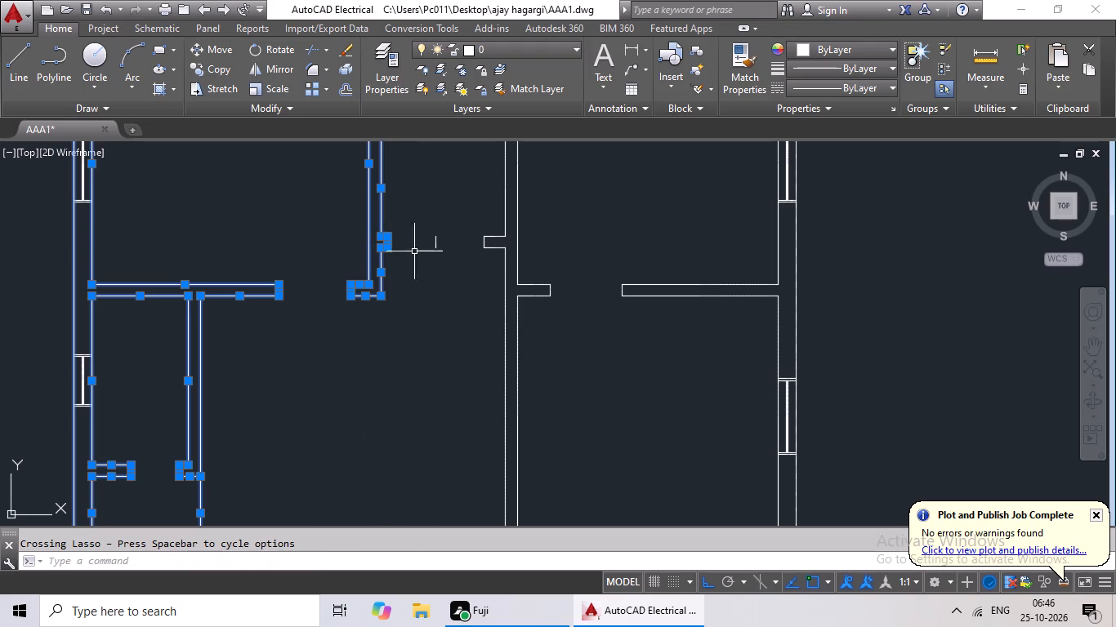
pyautogui.moveTo(610, 220); pyautogui.dragTo(470, 236)
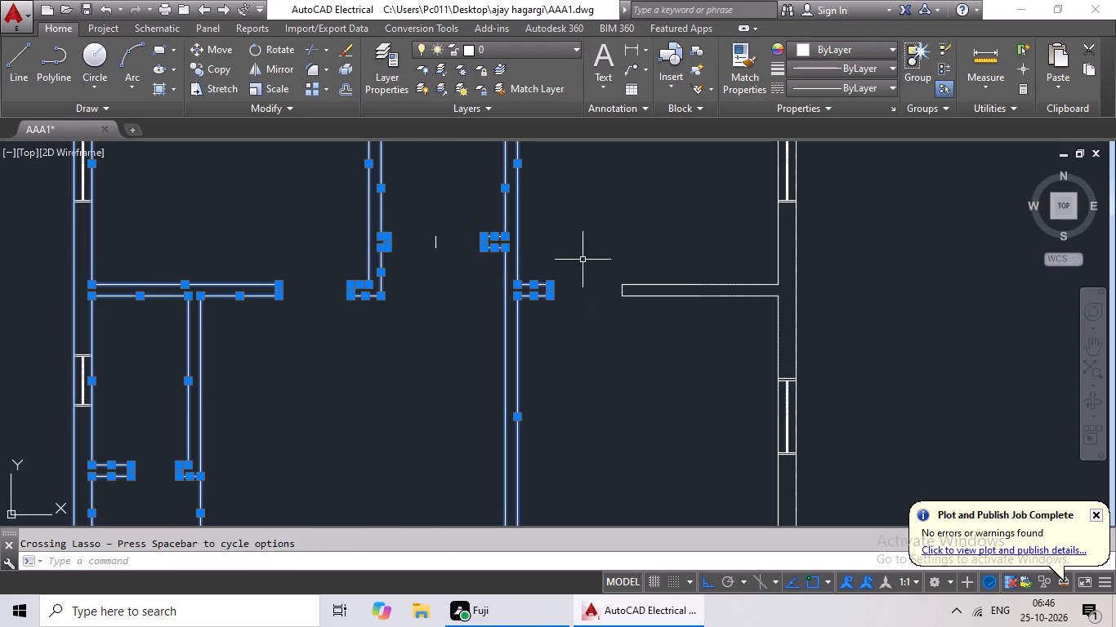
pyautogui.moveTo(583, 260); pyautogui.dragTo(501, 428, button='middle')
pyautogui.moveTo(493, 274); pyautogui.dragTo(342, 295)
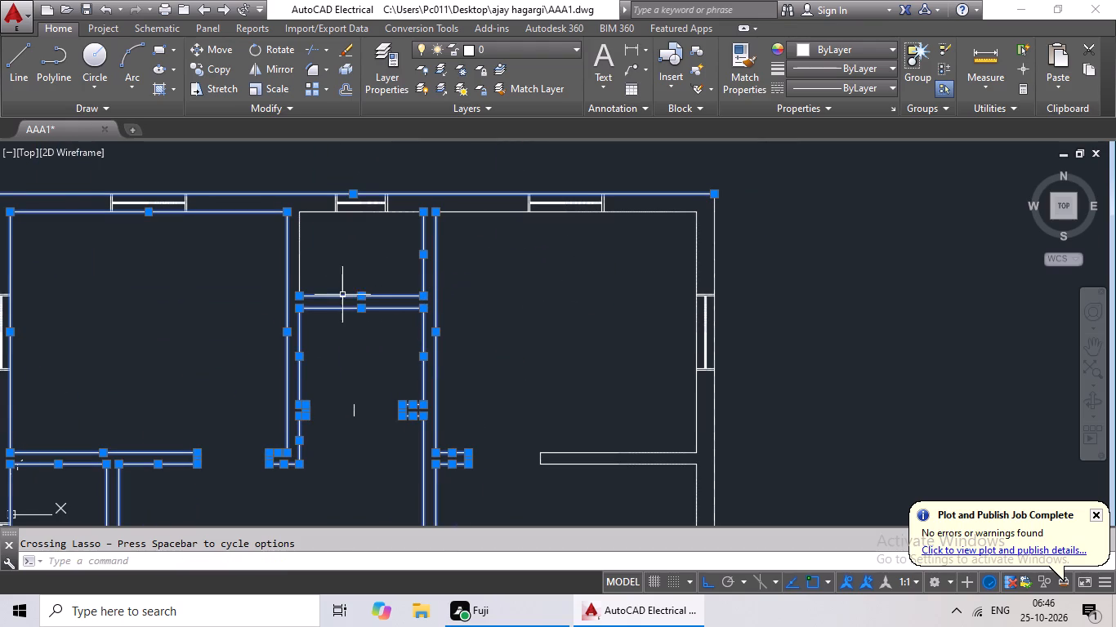
pyautogui.moveTo(347, 268); pyautogui.dragTo(273, 284)
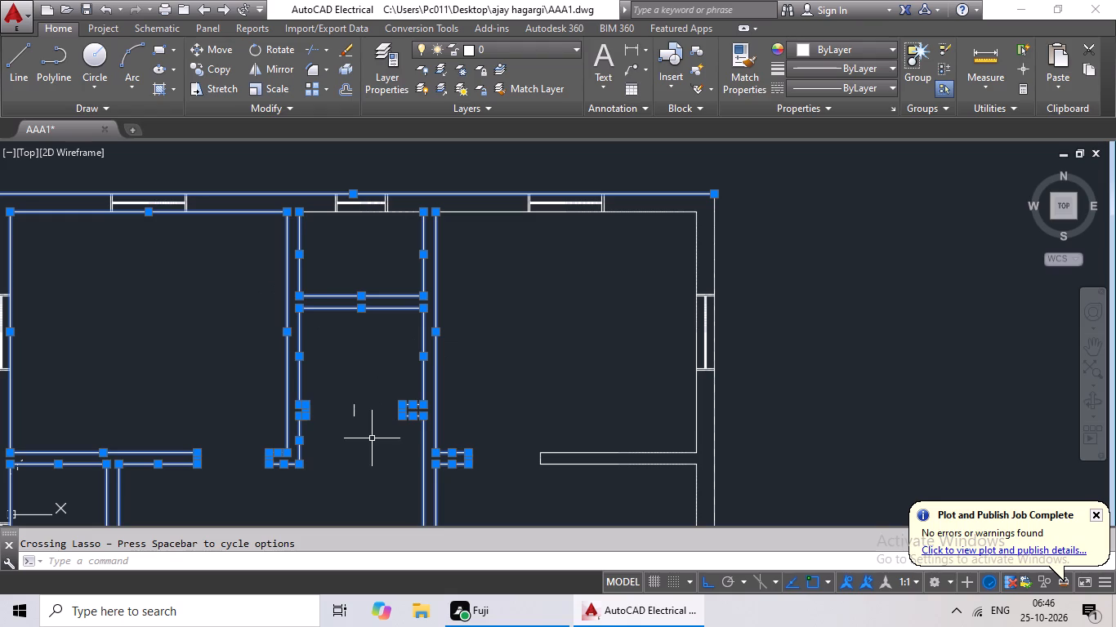
pyautogui.click(354, 411)
# Add the outer and inner wall lines of the upper-right bedroom and its bottom wall to the selection, leaving out the windows.
pyautogui.moveTo(567, 383); pyautogui.dragTo(567, 382, button='middle')
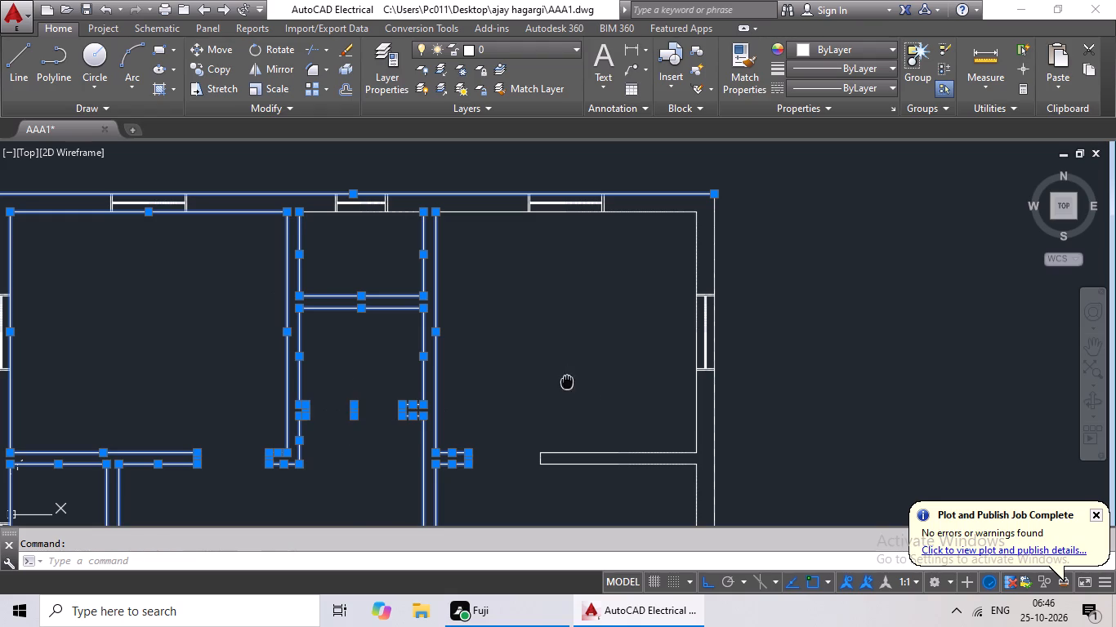
pyautogui.moveTo(567, 382); pyautogui.dragTo(508, 431, button='middle')
pyautogui.moveTo(748, 266); pyautogui.dragTo(591, 310)
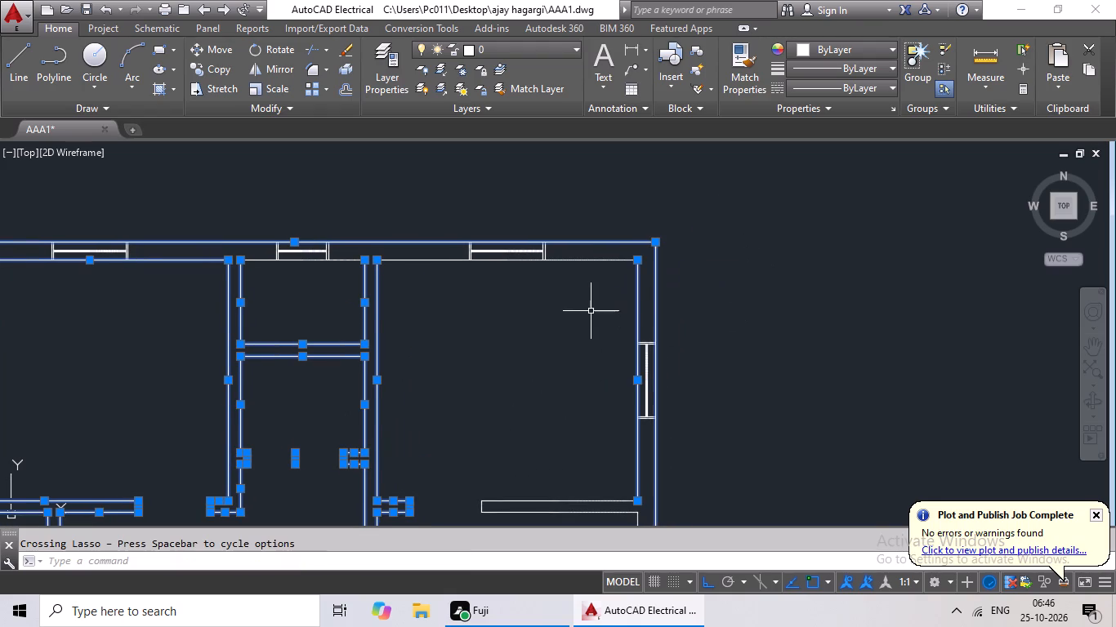
pyautogui.moveTo(607, 187); pyautogui.dragTo(551, 309)
pyautogui.click(562, 311)
pyautogui.moveTo(565, 331); pyautogui.dragTo(577, 202, button='middle')
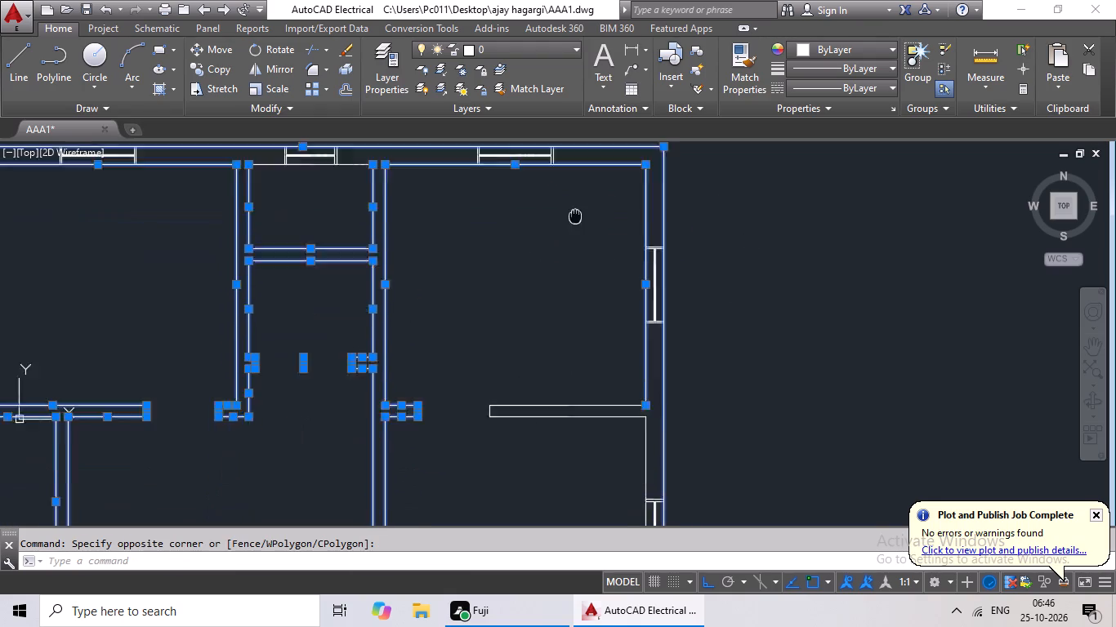
pyautogui.moveTo(577, 202); pyautogui.dragTo(577, 187, button='middle')
pyautogui.moveTo(761, 332); pyautogui.dragTo(463, 327)
# Add the bottom wall of the second right-side bedroom and the walls and jambs of the small room below it to the selection.
pyautogui.moveTo(556, 322); pyautogui.dragTo(554, 212, button='middle')
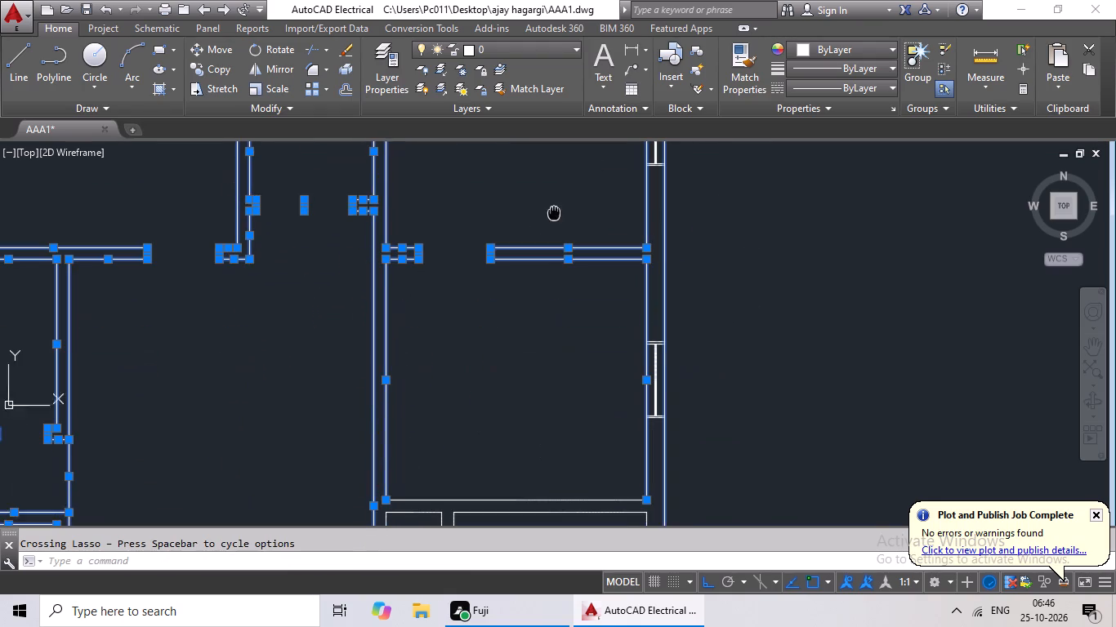
pyautogui.moveTo(485, 385); pyautogui.dragTo(511, 233, button='middle')
pyautogui.moveTo(569, 300); pyautogui.dragTo(411, 357)
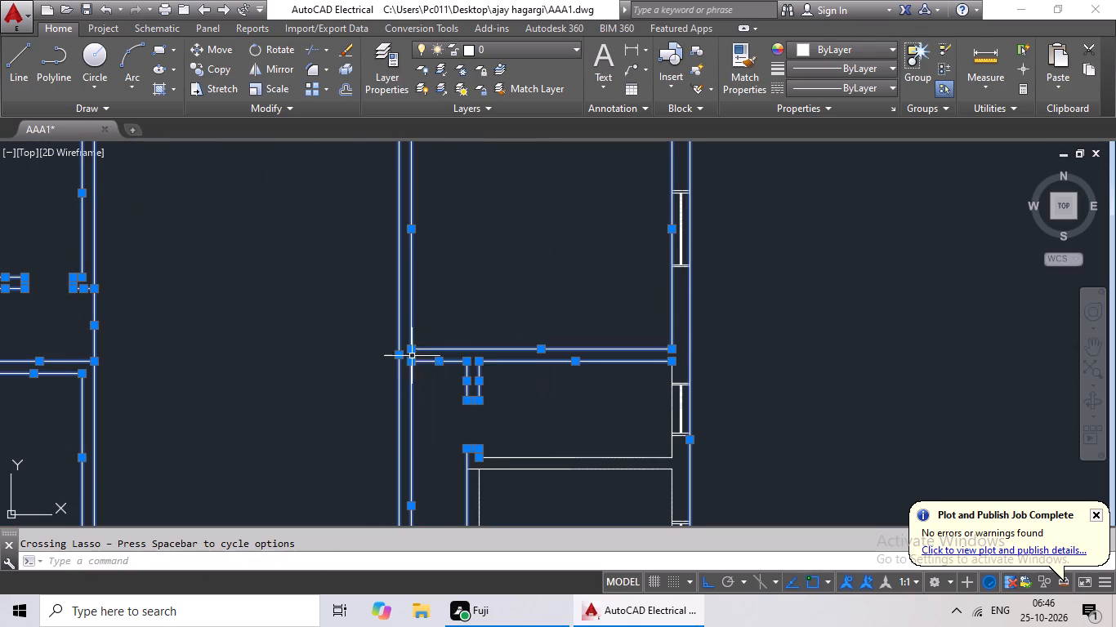
pyautogui.moveTo(546, 308); pyautogui.dragTo(529, 196, button='middle')
pyautogui.moveTo(759, 335); pyautogui.dragTo(587, 384)
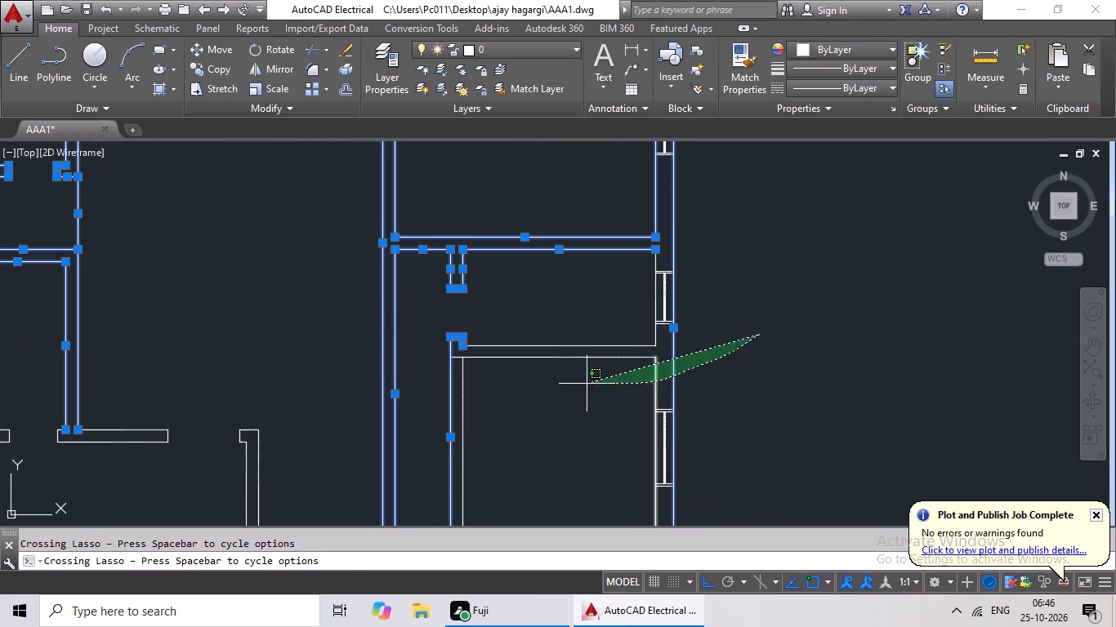
pyautogui.moveTo(587, 384); pyautogui.dragTo(586, 385)
pyautogui.moveTo(622, 299); pyautogui.dragTo(417, 399)
pyautogui.scroll(2, 498, 330)
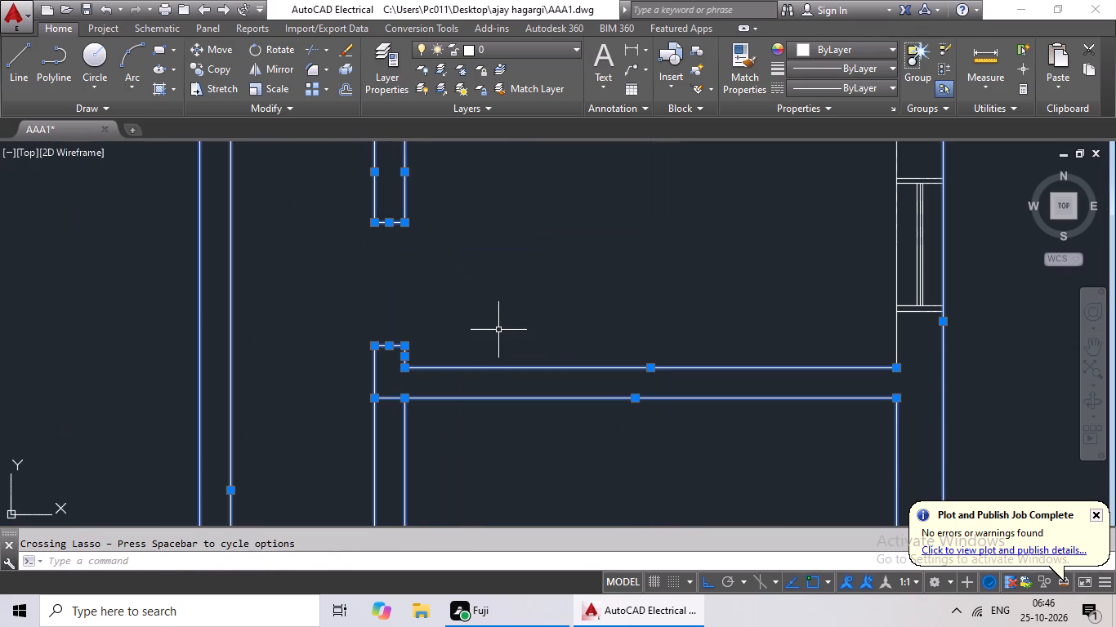
pyautogui.moveTo(503, 328); pyautogui.dragTo(386, 397)
pyautogui.moveTo(579, 338); pyautogui.dragTo(335, 516, button='middle')
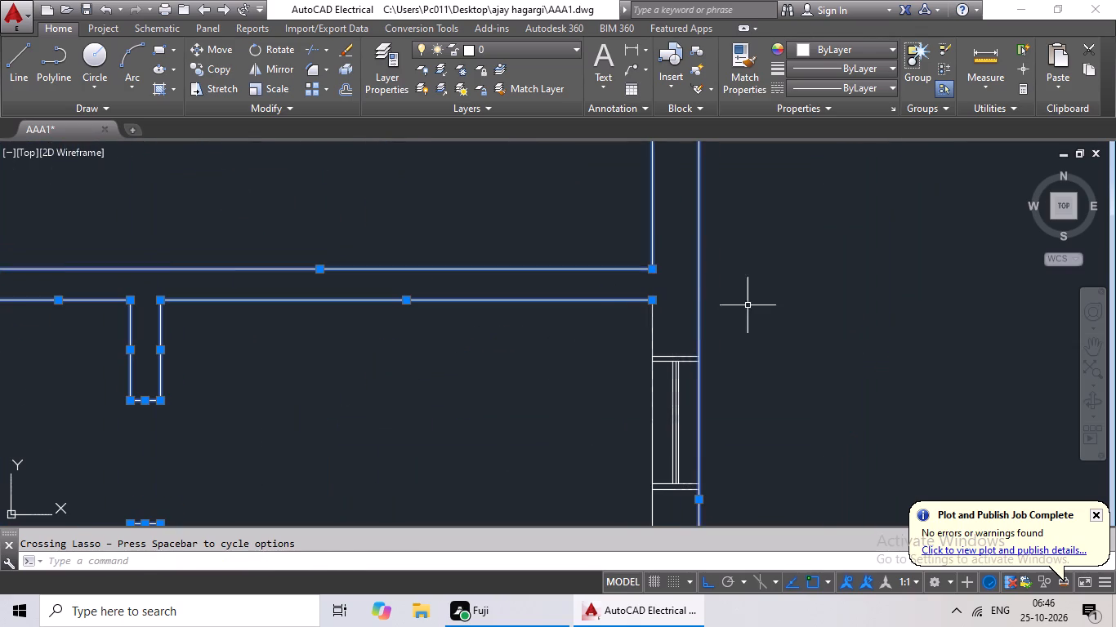
pyautogui.moveTo(749, 294); pyautogui.dragTo(600, 337)
pyautogui.moveTo(543, 366); pyautogui.dragTo(564, 267, button='middle')
pyautogui.scroll(-1, 606, 303)
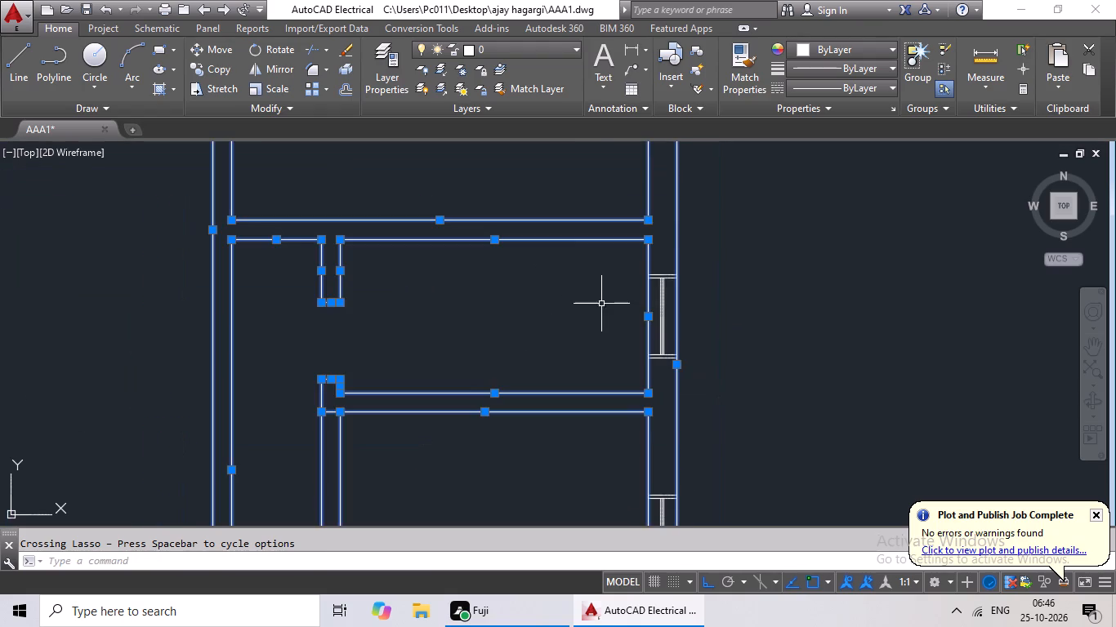
# Add the wall above the lower-right open area, the short pier with its dashed line, and the stub wall opposite to the selection.
pyautogui.moveTo(560, 277); pyautogui.dragTo(574, 185, button='middle')
pyautogui.moveTo(478, 285); pyautogui.dragTo(492, 206, button='middle')
pyautogui.moveTo(543, 392); pyautogui.dragTo(580, 243, button='middle')
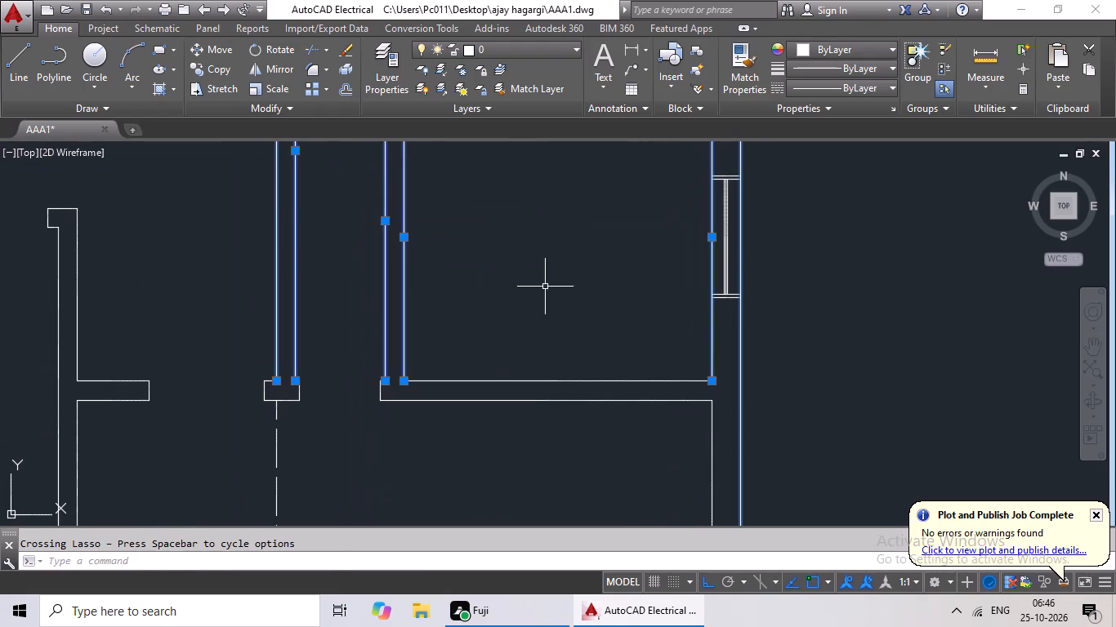
pyautogui.moveTo(546, 287); pyautogui.dragTo(381, 338)
pyautogui.moveTo(524, 340); pyautogui.dragTo(628, 301, button='middle')
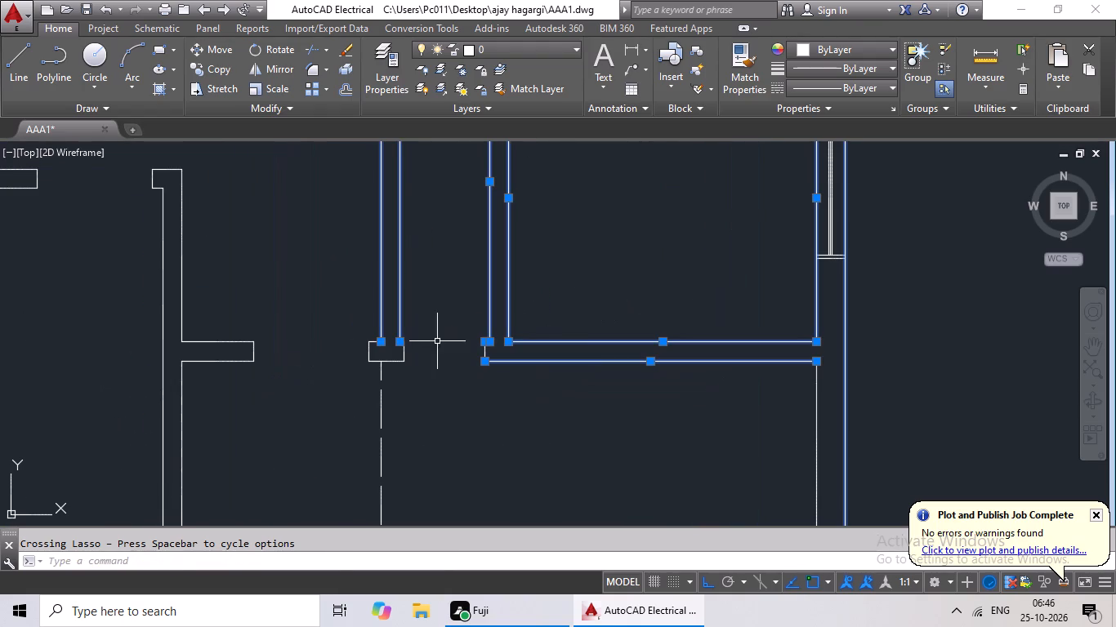
pyautogui.moveTo(445, 323); pyautogui.dragTo(337, 357)
pyautogui.moveTo(344, 346); pyautogui.dragTo(538, 332, button='middle')
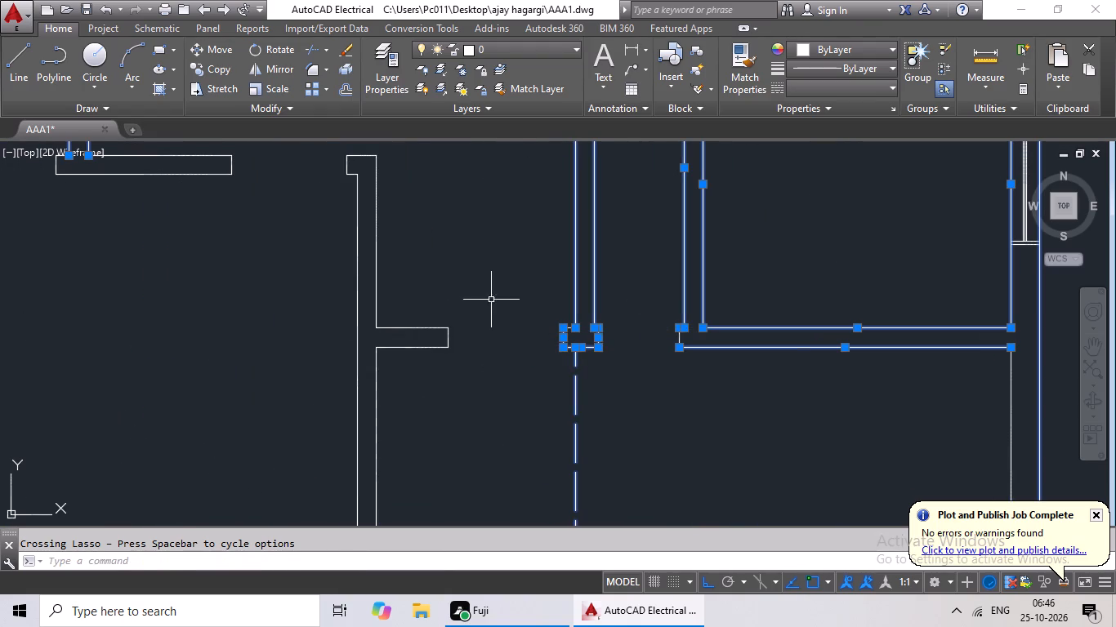
pyautogui.moveTo(491, 300); pyautogui.dragTo(315, 342)
# Add the lower-left room's top wall pieces, door jambs and left inner wall line to the selection, leaving out the windows.
pyautogui.moveTo(492, 311); pyautogui.dragTo(485, 483, button='middle')
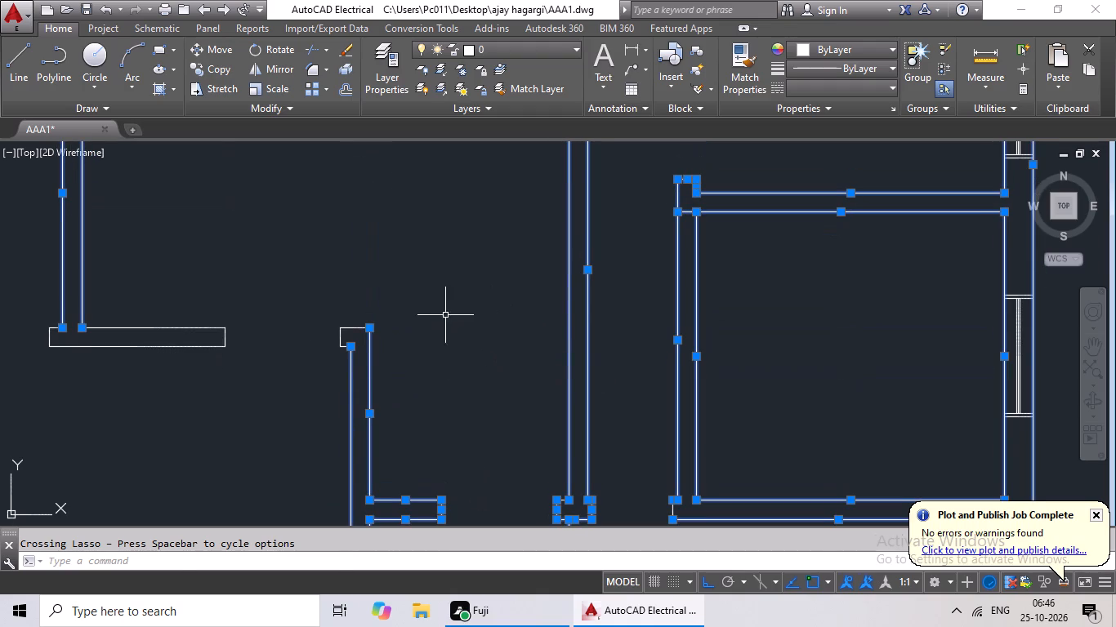
pyautogui.moveTo(445, 314); pyautogui.dragTo(369, 304)
pyautogui.moveTo(315, 291); pyautogui.dragTo(109, 337)
pyautogui.moveTo(241, 294); pyautogui.dragTo(471, 341, button='middle')
pyautogui.moveTo(282, 410); pyautogui.dragTo(287, 361)
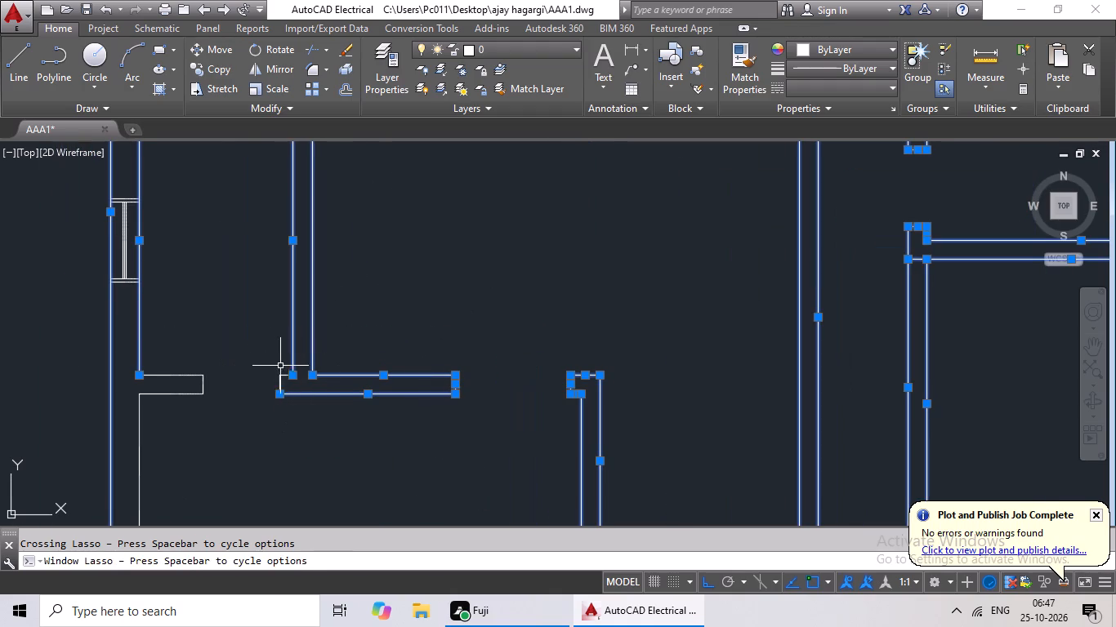
pyautogui.moveTo(337, 416); pyautogui.dragTo(269, 356)
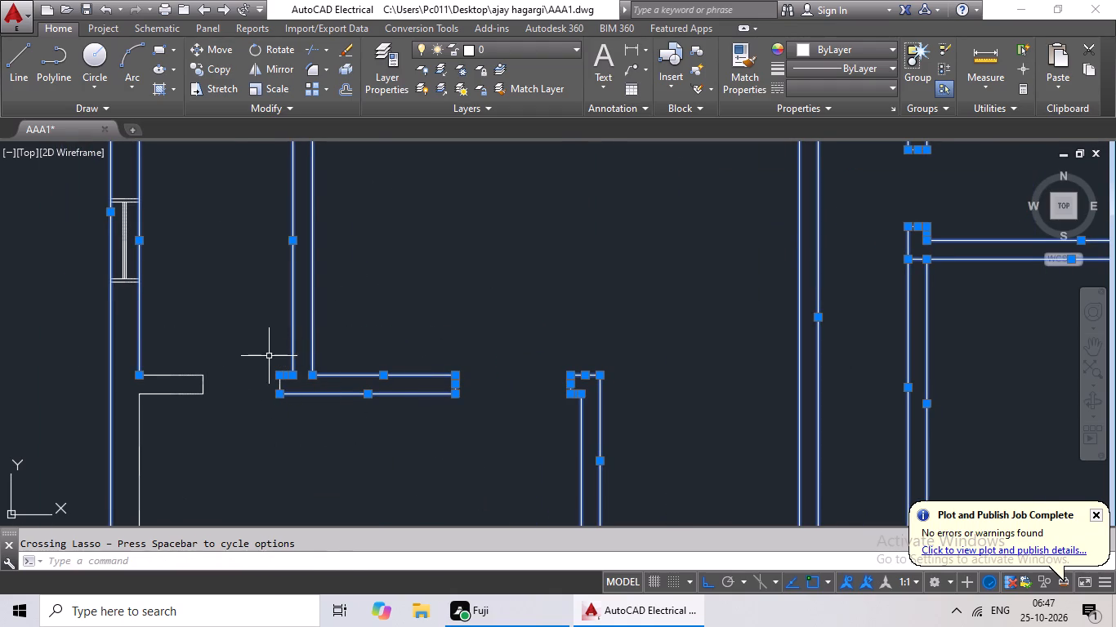
pyautogui.moveTo(261, 345); pyautogui.dragTo(151, 379)
pyautogui.moveTo(222, 392); pyautogui.dragTo(251, 339, button='middle')
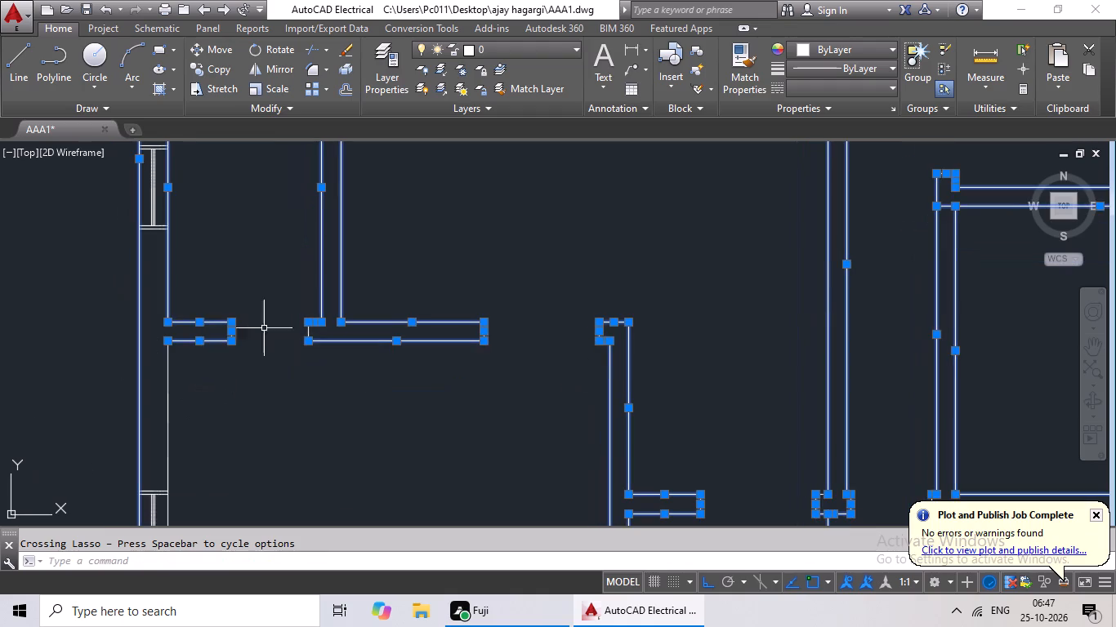
pyautogui.moveTo(266, 439); pyautogui.dragTo(306, 340, button='middle')
pyautogui.moveTo(340, 327); pyautogui.dragTo(181, 347)
# Add the bottom outer wall lines and the entrance jambs, including the middle jamb line, to the selection.
pyautogui.moveTo(325, 354); pyautogui.dragTo(360, 278, button='middle')
pyautogui.scroll(-1, 333, 365)
pyautogui.moveTo(391, 405); pyautogui.dragTo(406, 368, button='middle')
pyautogui.scroll(-2, 480, 349)
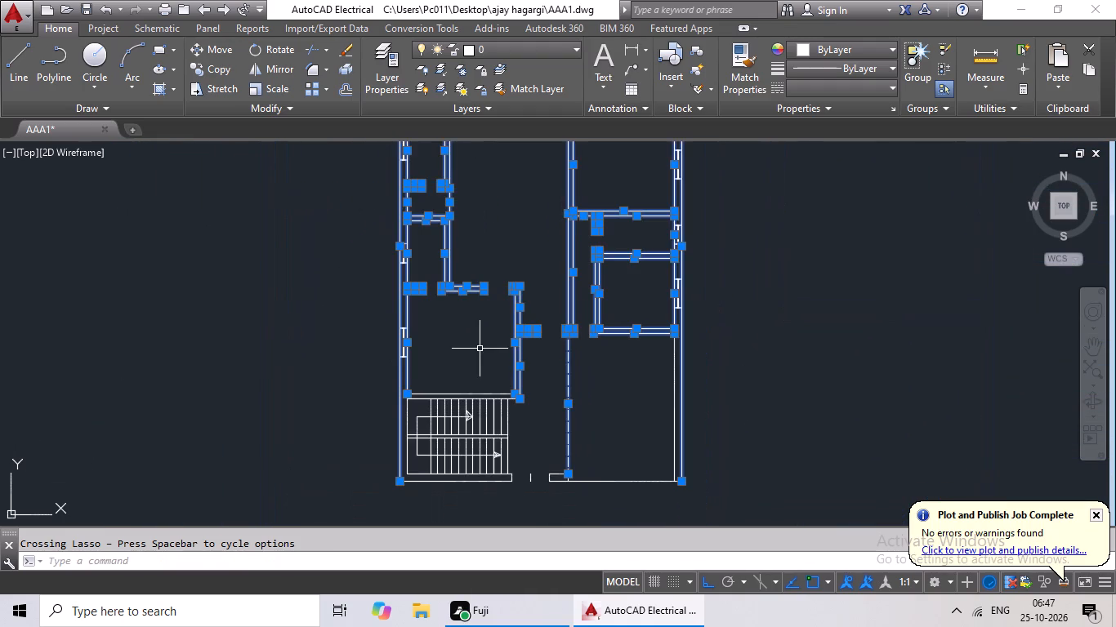
pyautogui.moveTo(480, 346); pyautogui.dragTo(488, 285, button='middle')
pyautogui.scroll(3, 546, 406)
pyautogui.moveTo(538, 415); pyautogui.dragTo(455, 479)
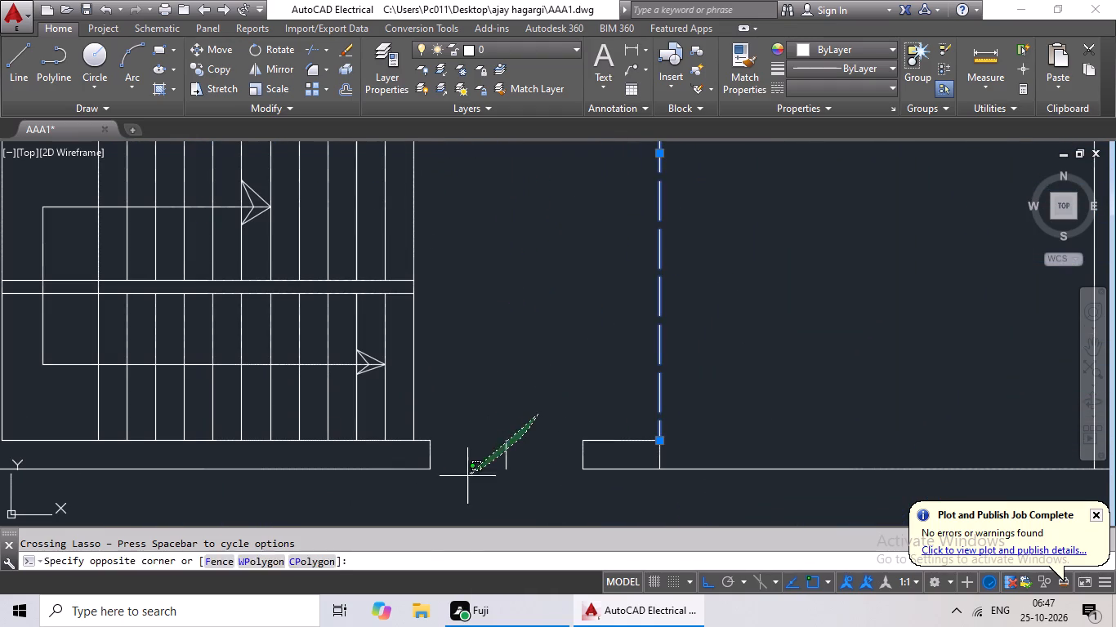
pyautogui.moveTo(455, 479); pyautogui.dragTo(357, 475)
pyautogui.moveTo(548, 392); pyautogui.dragTo(644, 479)
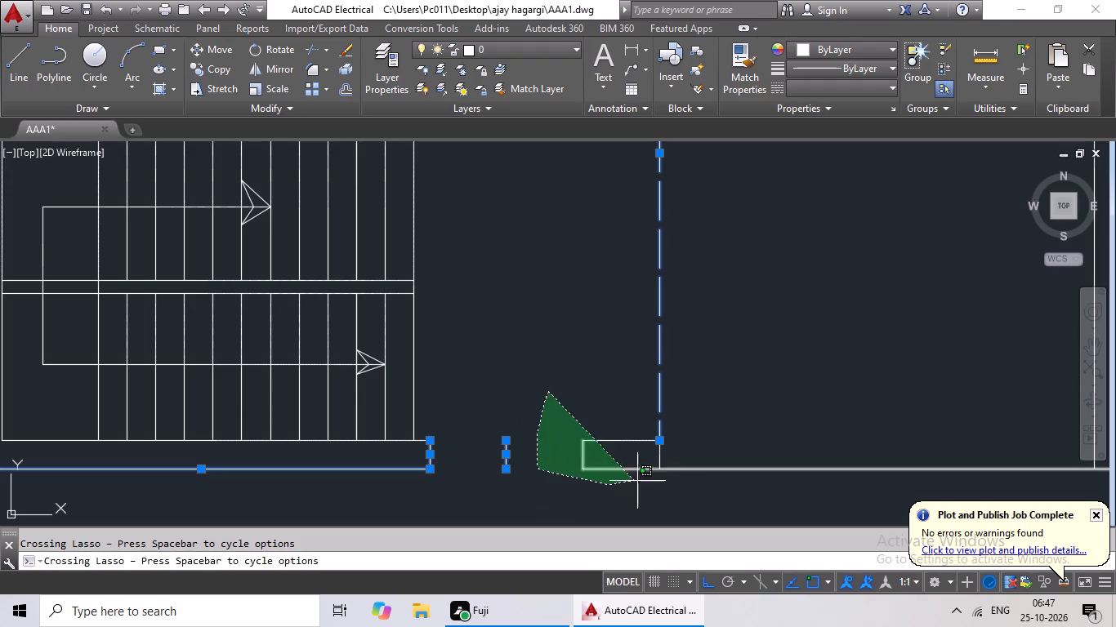
pyautogui.moveTo(644, 479); pyautogui.dragTo(698, 453)
# Add the wall lines above, beside and below the staircase to the selection, leaving out the stair treads and arrows.
pyautogui.scroll(-2, 757, 410)
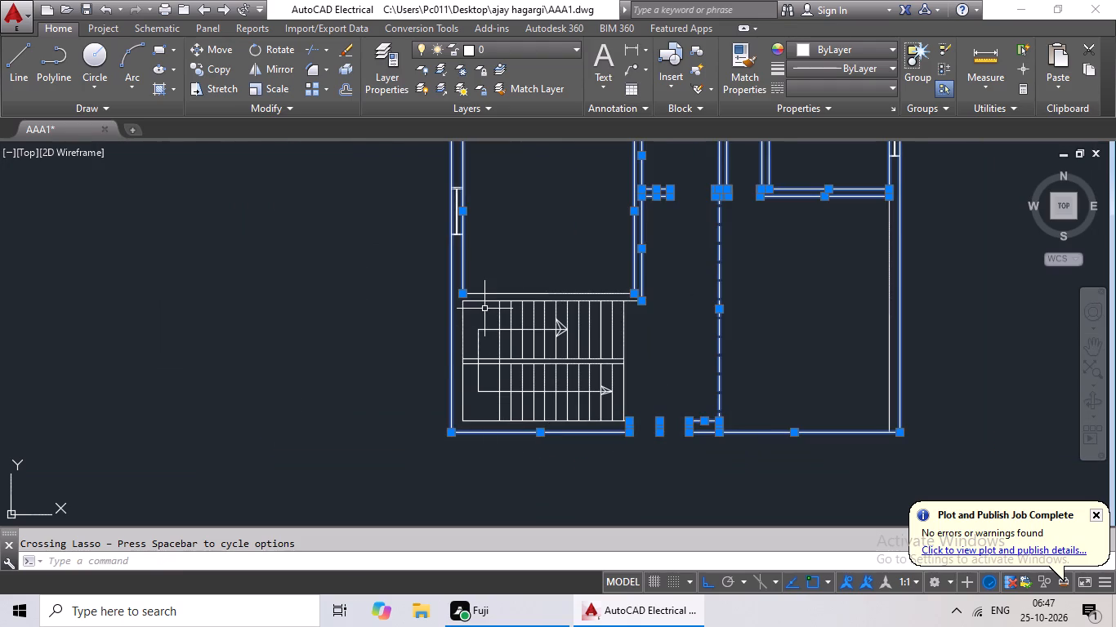
pyautogui.scroll(4, 484, 305)
pyautogui.moveTo(513, 254); pyautogui.dragTo(426, 351)
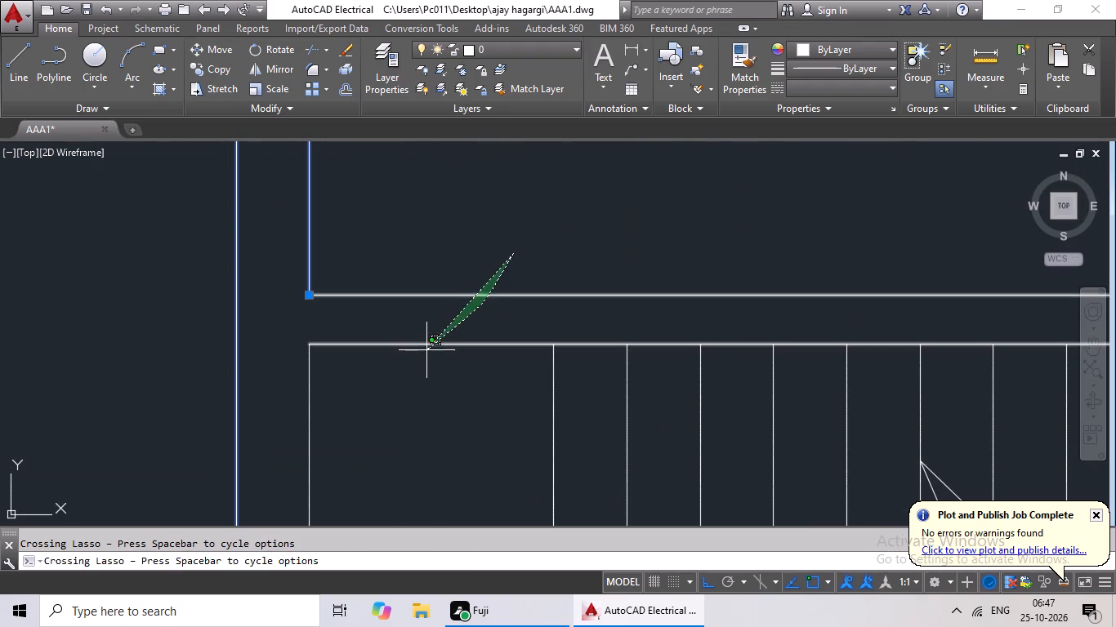
pyautogui.moveTo(426, 351); pyautogui.dragTo(421, 356)
pyautogui.moveTo(416, 423); pyautogui.dragTo(472, 282, button='middle')
pyautogui.moveTo(498, 312); pyautogui.dragTo(379, 383)
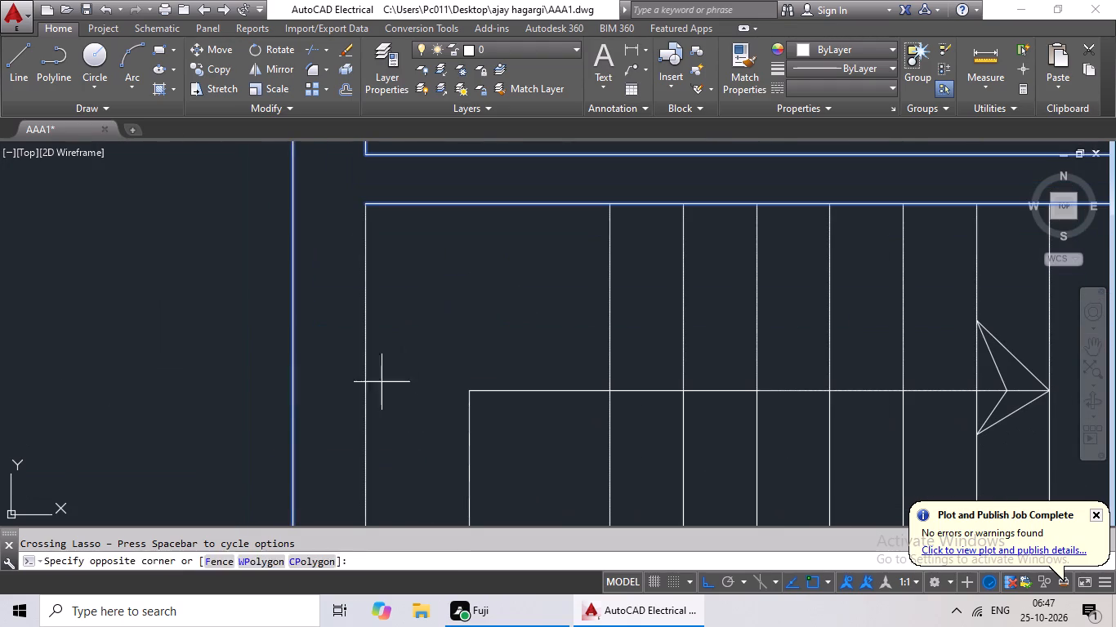
pyautogui.moveTo(379, 383); pyautogui.dragTo(333, 411)
pyautogui.scroll(-3, 417, 367)
pyautogui.moveTo(452, 466); pyautogui.dragTo(457, 336, button='middle')
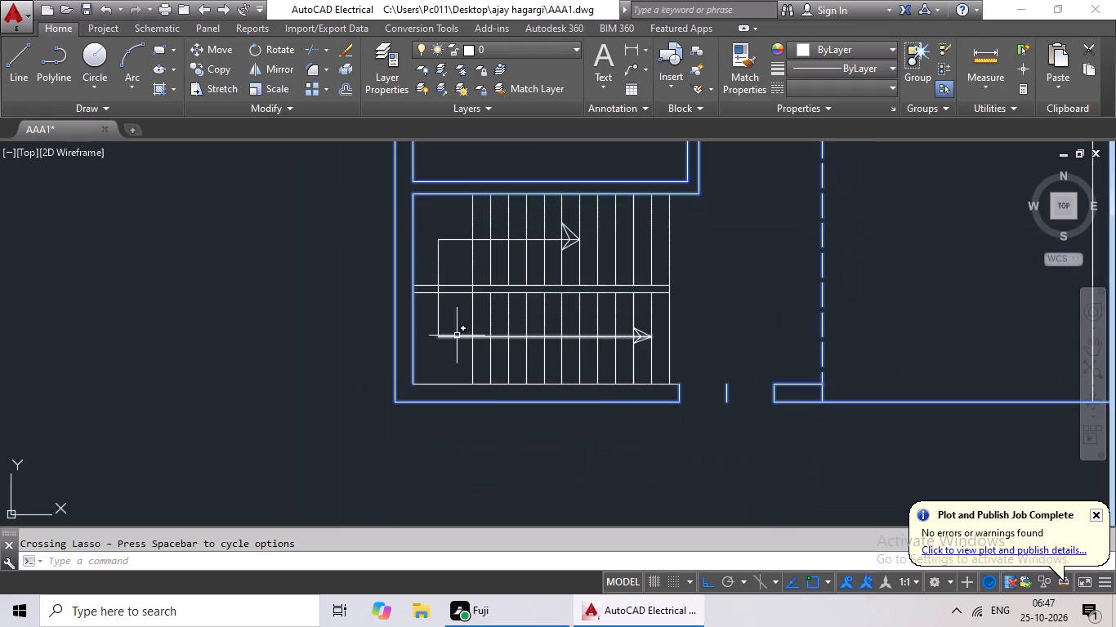
pyautogui.scroll(3, 466, 388)
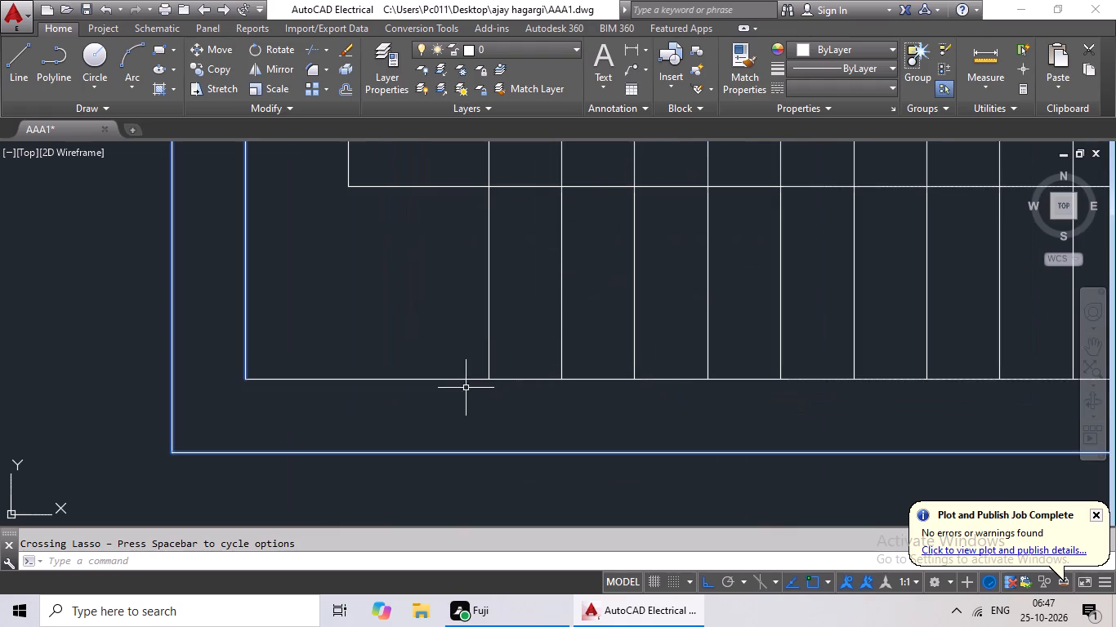
pyautogui.moveTo(396, 336); pyautogui.dragTo(306, 409)
# Add the inner line of the outer wall beside the lower-right open area to the selection.
pyautogui.scroll(-3, 387, 413)
pyautogui.moveTo(444, 429); pyautogui.dragTo(346, 468, button='middle')
pyautogui.moveTo(575, 343); pyautogui.dragTo(520, 380, button='middle')
pyautogui.scroll(-1, 550, 360)
pyautogui.moveTo(551, 361); pyautogui.dragTo(426, 406, button='middle')
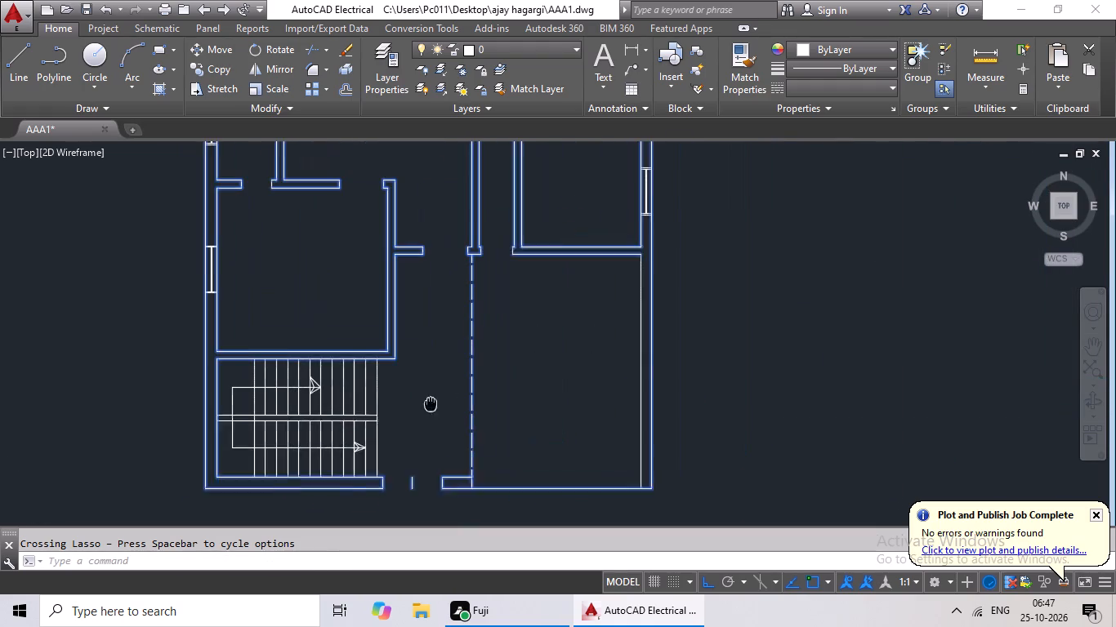
pyautogui.moveTo(426, 406); pyautogui.dragTo(424, 407, button='middle')
pyautogui.moveTo(596, 348); pyautogui.dragTo(457, 438, button='middle')
pyautogui.moveTo(590, 360); pyautogui.dragTo(386, 487)
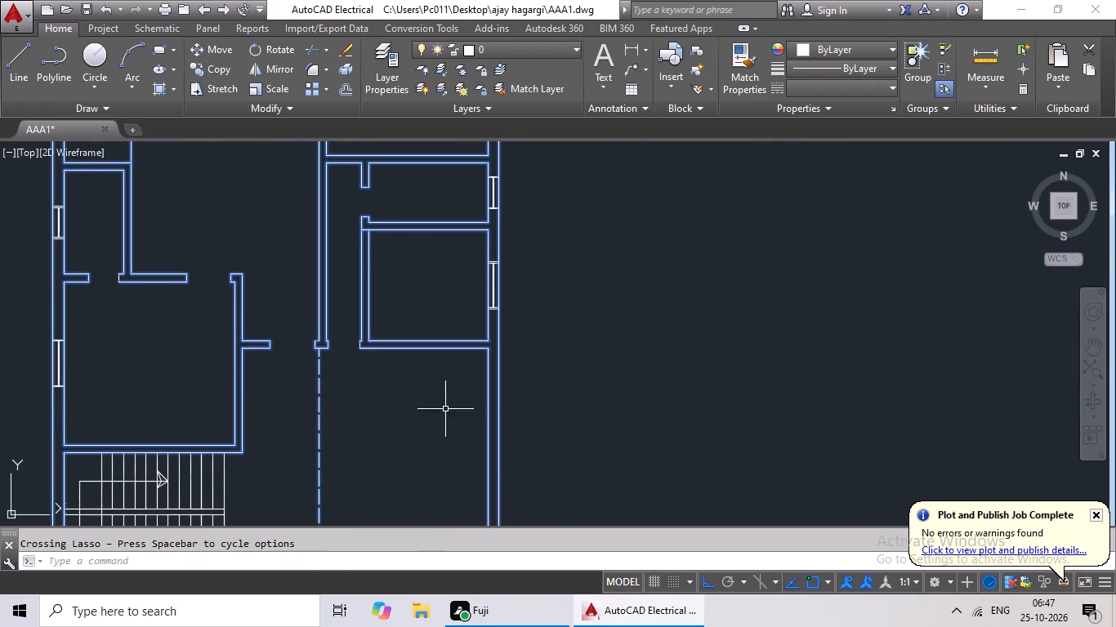
# Add the missed top inner wall line of the small room between the upper bedrooms to the selection.
pyautogui.moveTo(452, 397); pyautogui.dragTo(426, 505, button='middle')
pyautogui.moveTo(421, 362); pyautogui.dragTo(398, 430, button='middle')
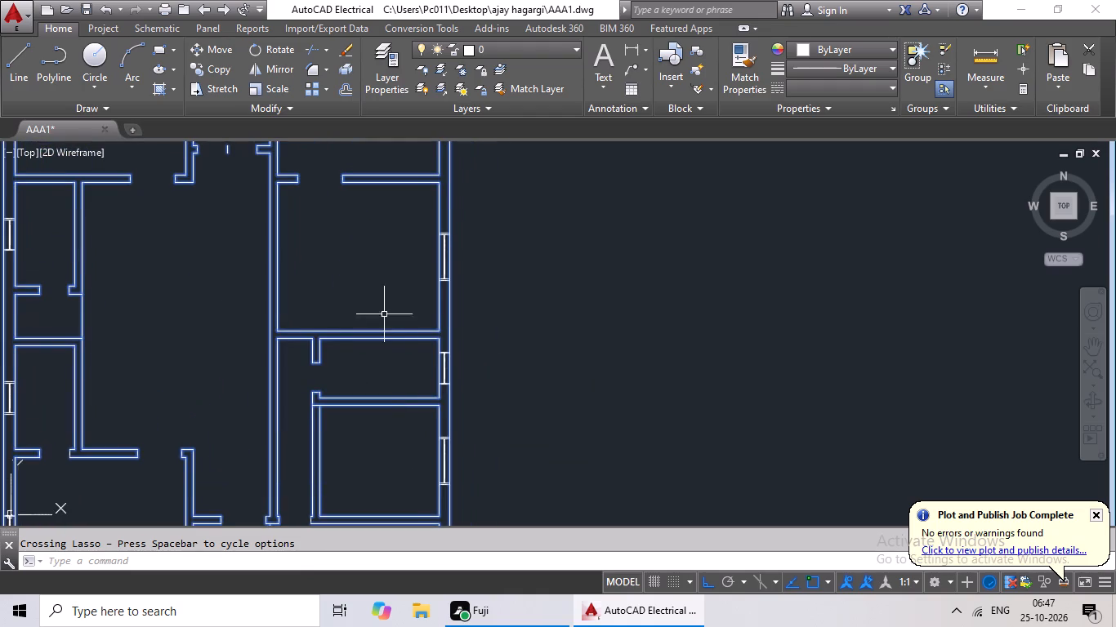
pyautogui.moveTo(384, 303); pyautogui.dragTo(368, 503, button='middle')
pyautogui.moveTo(365, 461); pyautogui.dragTo(418, 312, button='middle')
pyautogui.moveTo(409, 338); pyautogui.dragTo(384, 527, button='middle')
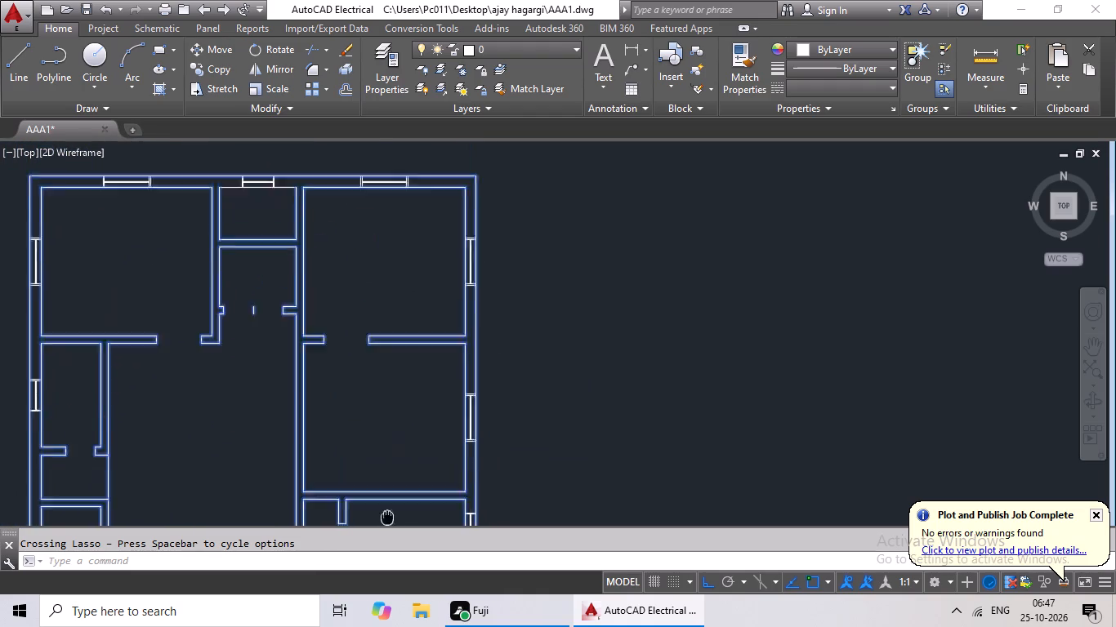
pyautogui.moveTo(384, 527); pyautogui.dragTo(382, 540, button='middle')
pyautogui.scroll(2, 168, 316)
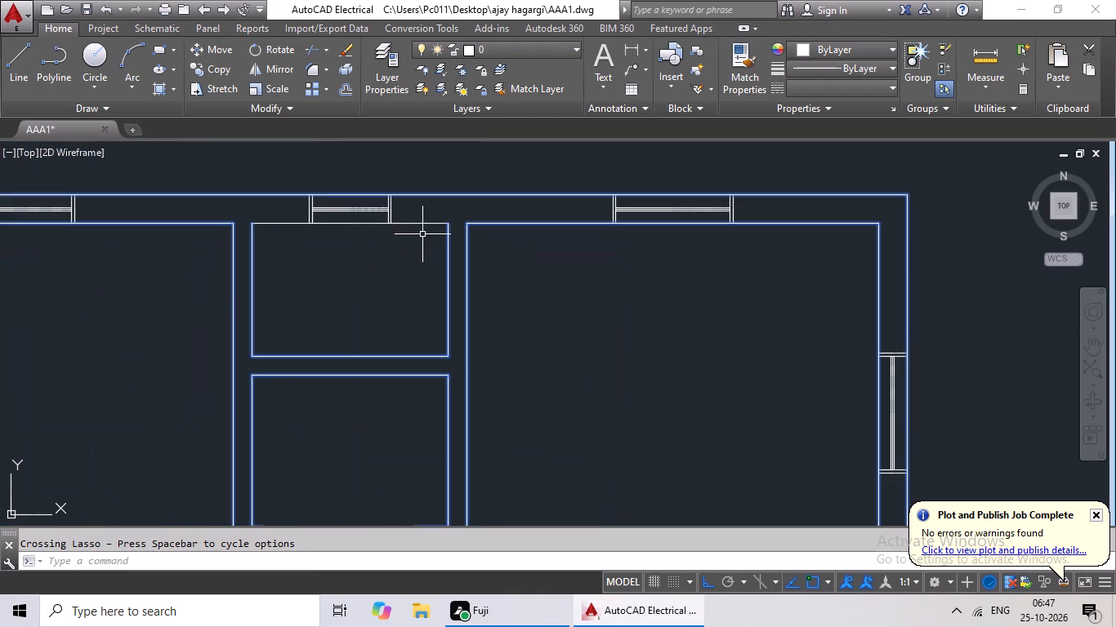
pyautogui.click(429, 222)
# Check the whole floor plan for wall lines missing from the selection.
pyautogui.scroll(-2, 591, 303)
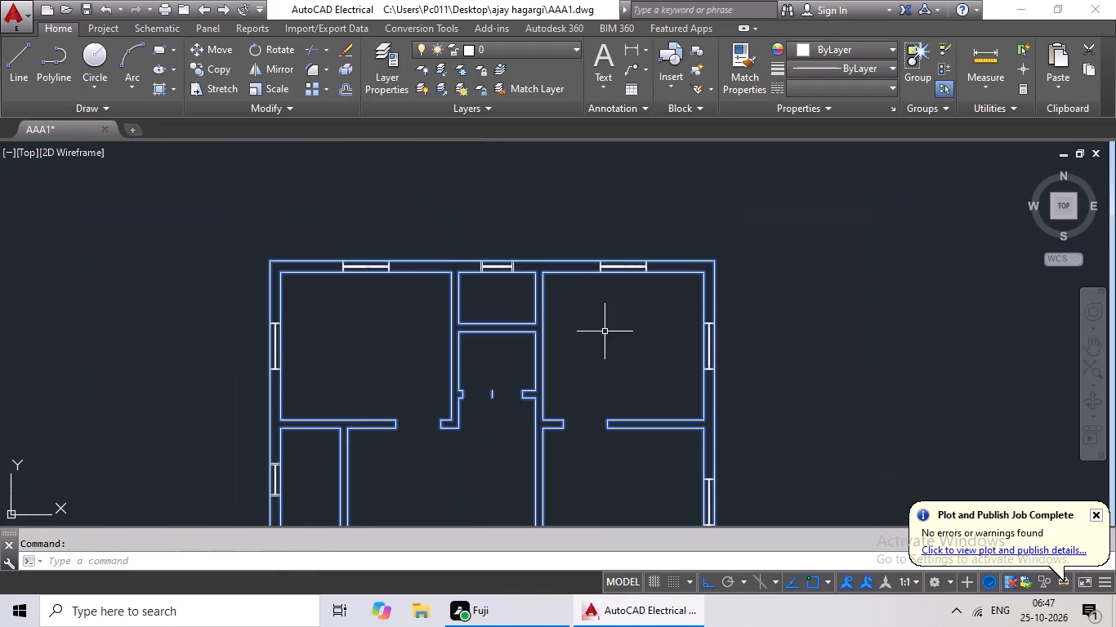
pyautogui.moveTo(605, 334); pyautogui.dragTo(600, 285, button='middle')
pyautogui.moveTo(611, 410); pyautogui.dragTo(605, 315, button='middle')
pyautogui.moveTo(592, 375); pyautogui.dragTo(592, 296, button='middle')
pyautogui.moveTo(552, 382); pyautogui.dragTo(555, 277, button='middle')
pyautogui.moveTo(502, 340); pyautogui.dragTo(508, 305, button='middle')
pyautogui.scroll(1, 501, 459)
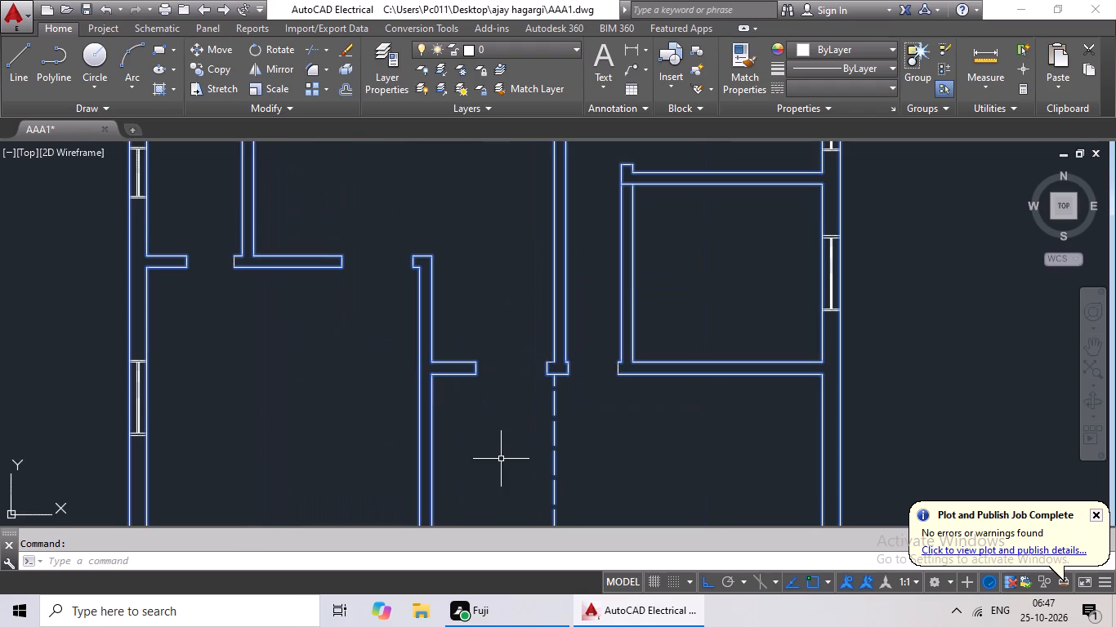
pyautogui.moveTo(502, 453); pyautogui.dragTo(555, 187, button='middle')
pyautogui.moveTo(551, 326); pyautogui.dragTo(509, 461, button='middle')
pyautogui.scroll(-2, 542, 409)
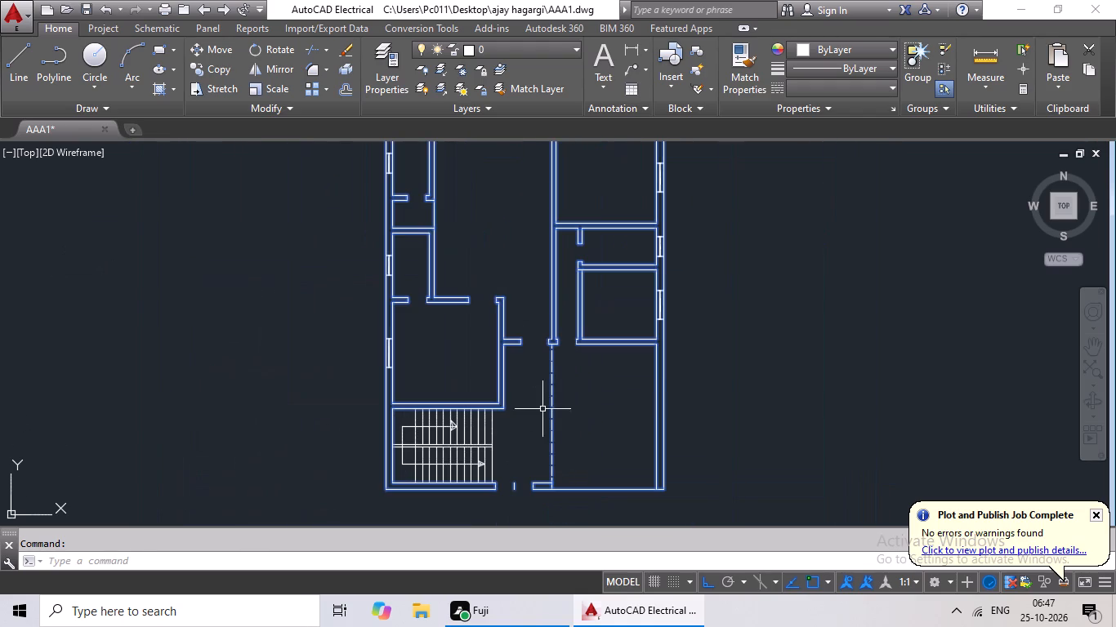
pyautogui.moveTo(721, 185); pyautogui.dragTo(675, 341, button='middle')
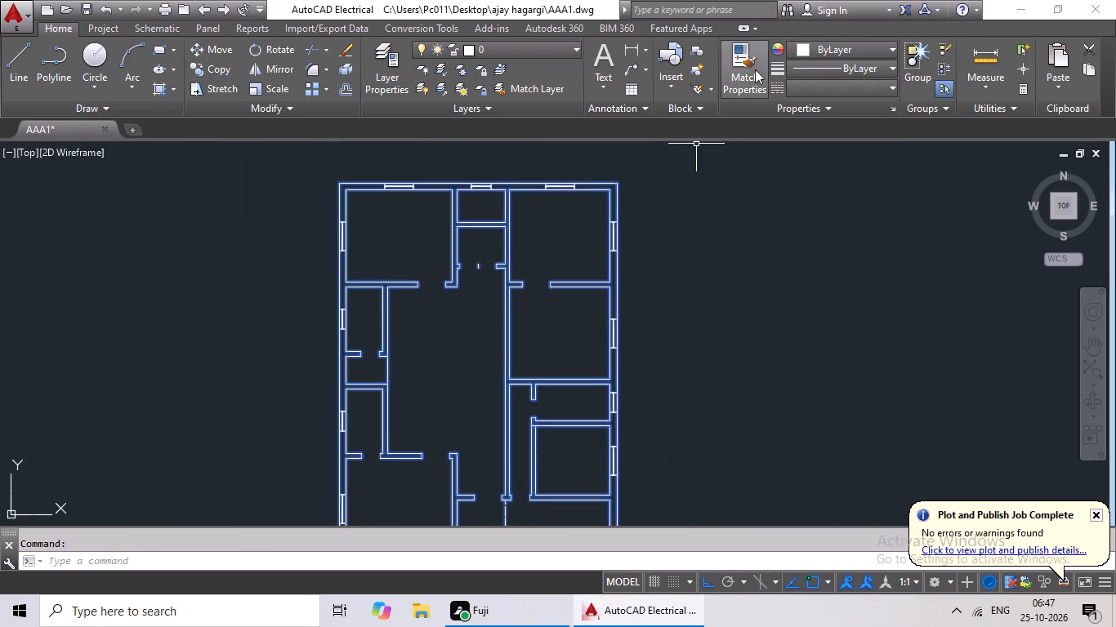
# Set the colour of the selected wall lines to Yellow.
pyautogui.click(891, 47)
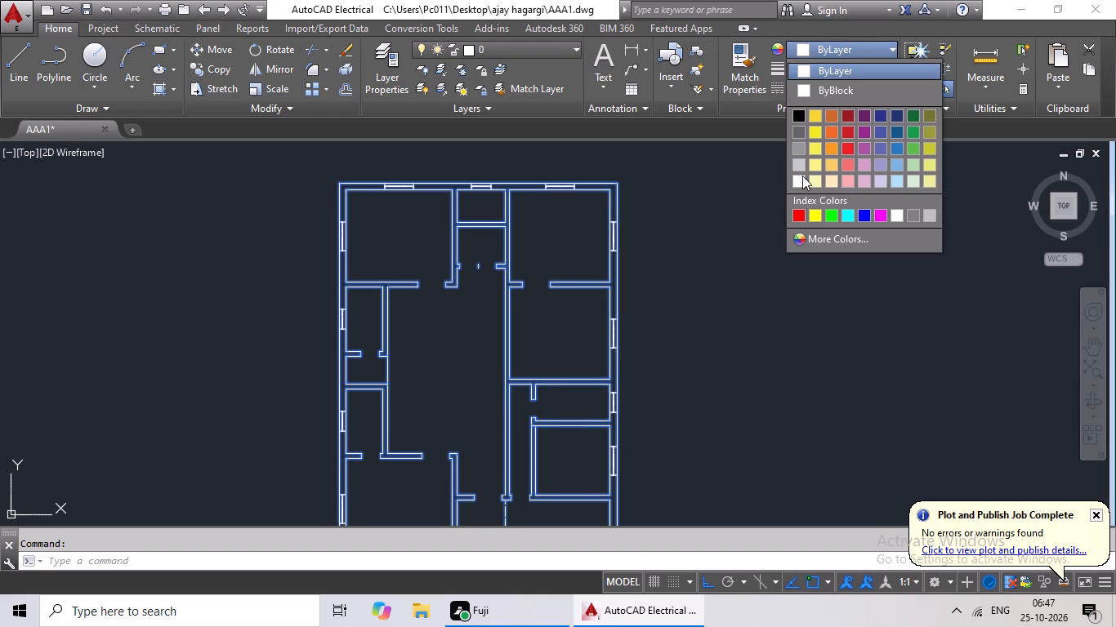
pyautogui.click(813, 215)
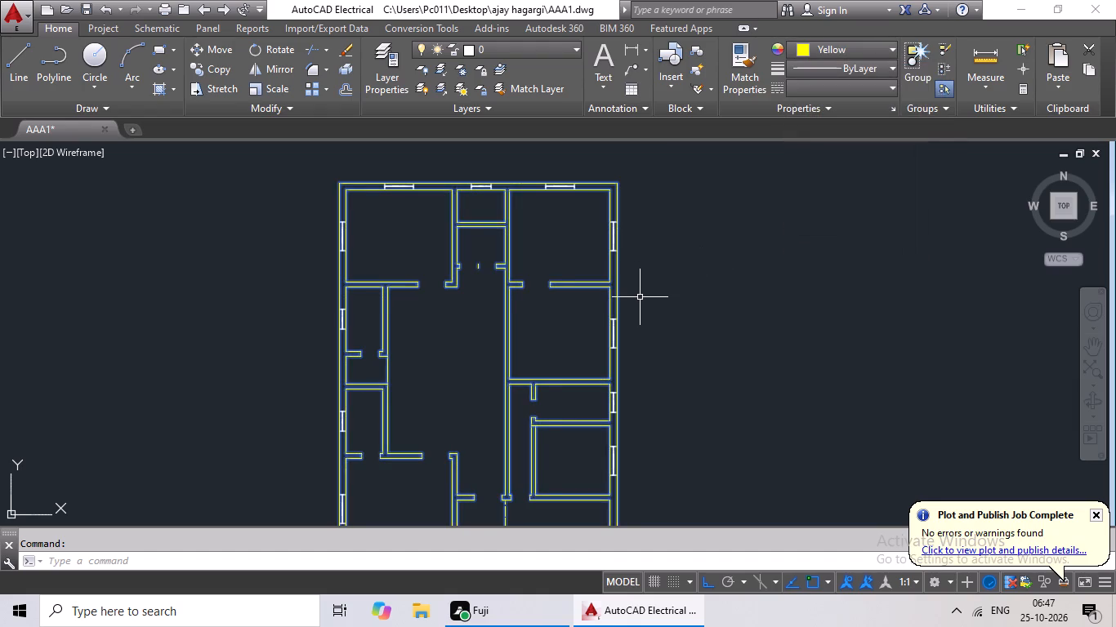
# Check the recoloured floor plan for wall lines that still have the old colour.
pyautogui.press('Escape')
pyautogui.press('Escape')
pyautogui.moveTo(690, 270); pyautogui.dragTo(543, 276, button='middle')
pyautogui.moveTo(576, 263); pyautogui.dragTo(523, 230, button='middle')
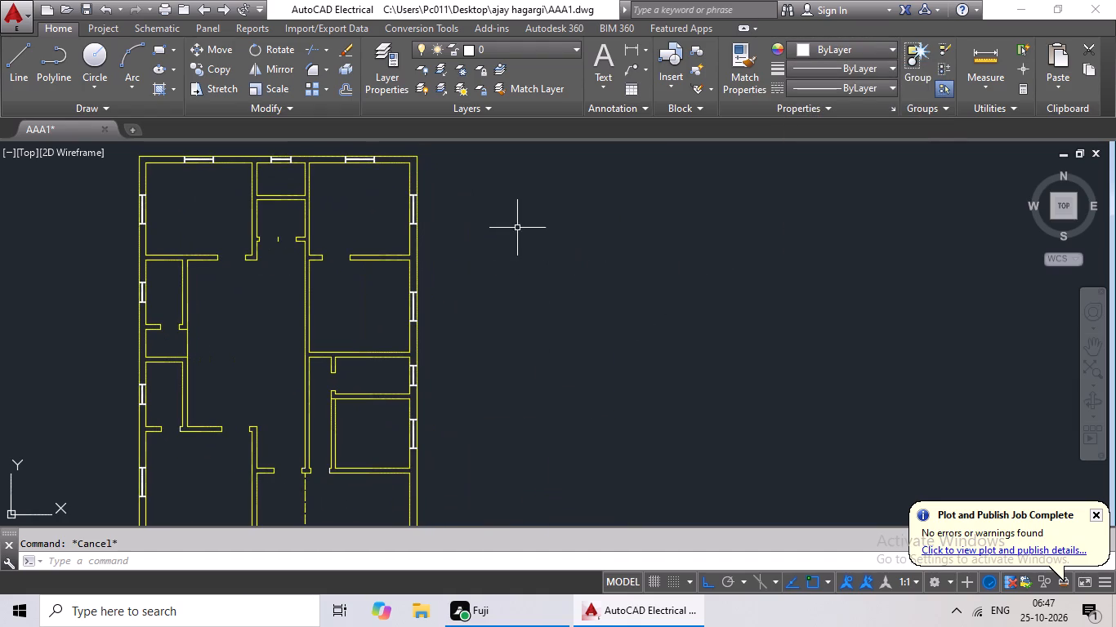
pyautogui.moveTo(385, 225); pyautogui.dragTo(386, 267, button='middle')
pyautogui.scroll(3, 266, 287)
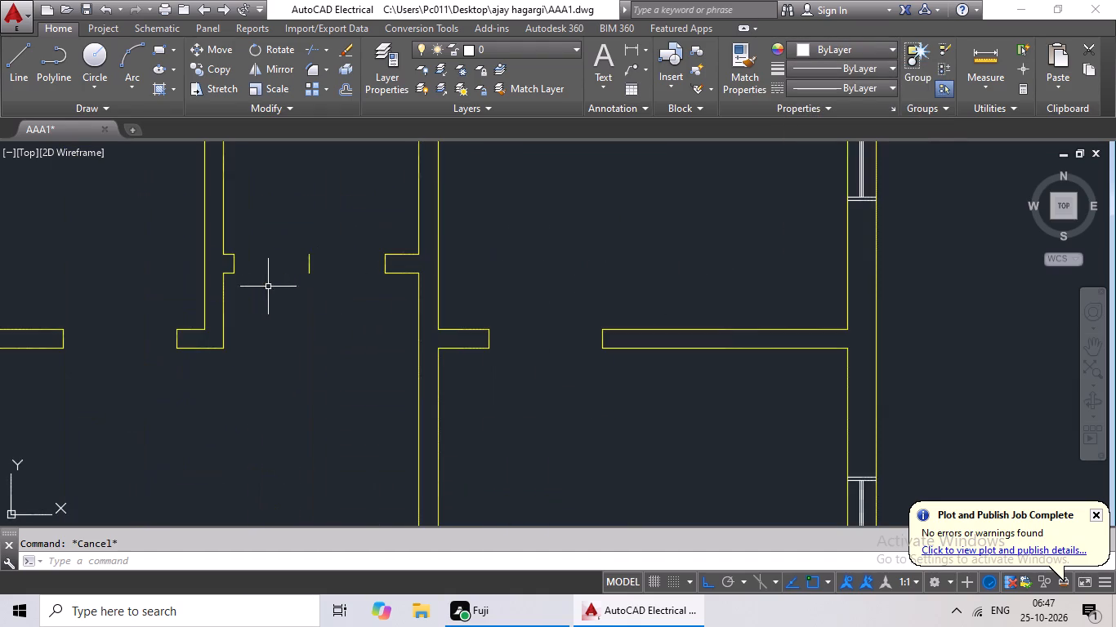
pyautogui.scroll(-4, 294, 278)
pyautogui.moveTo(298, 293); pyautogui.dragTo(322, 211, button='middle')
pyautogui.scroll(2, 321, 407)
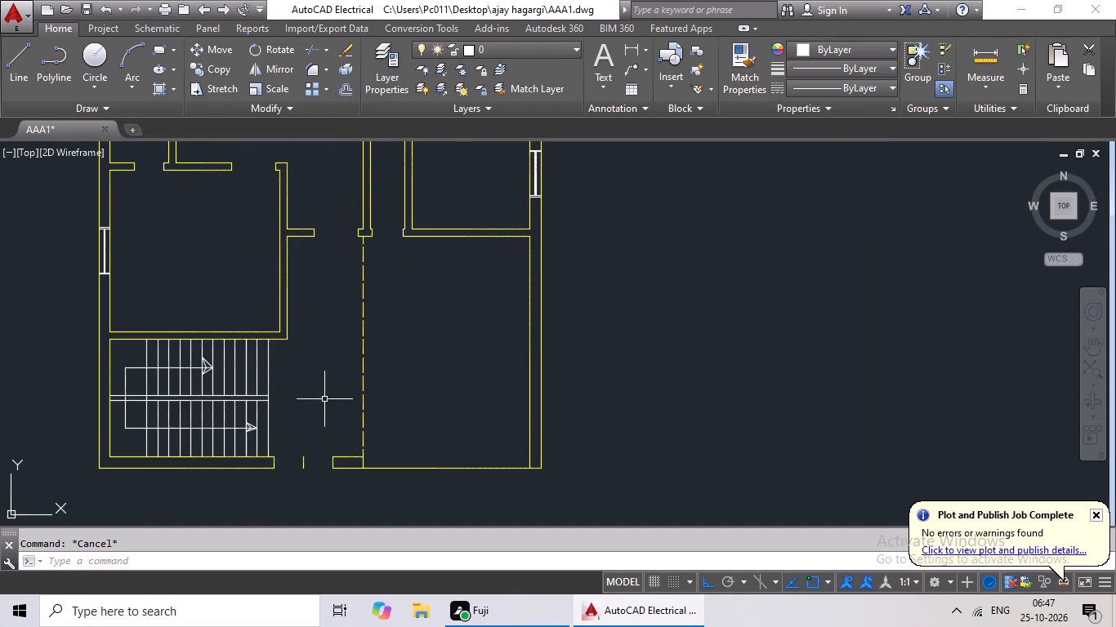
pyautogui.moveTo(331, 377); pyautogui.dragTo(335, 480, button='middle')
pyautogui.moveTo(312, 227); pyautogui.dragTo(317, 362, button='middle')
# Set the colour of the white wall-end line at the door opening above the lower-left room to yellow 241,235,31.
pyautogui.scroll(3, 189, 403)
pyautogui.moveTo(199, 401); pyautogui.dragTo(441, 364, button='middle')
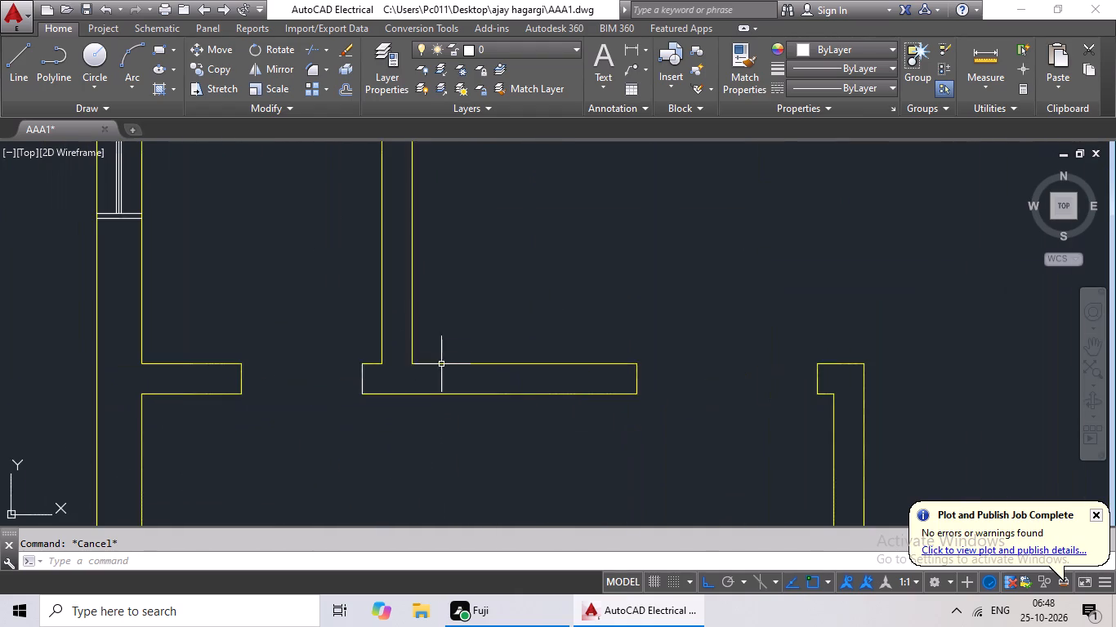
pyautogui.scroll(3, 279, 371)
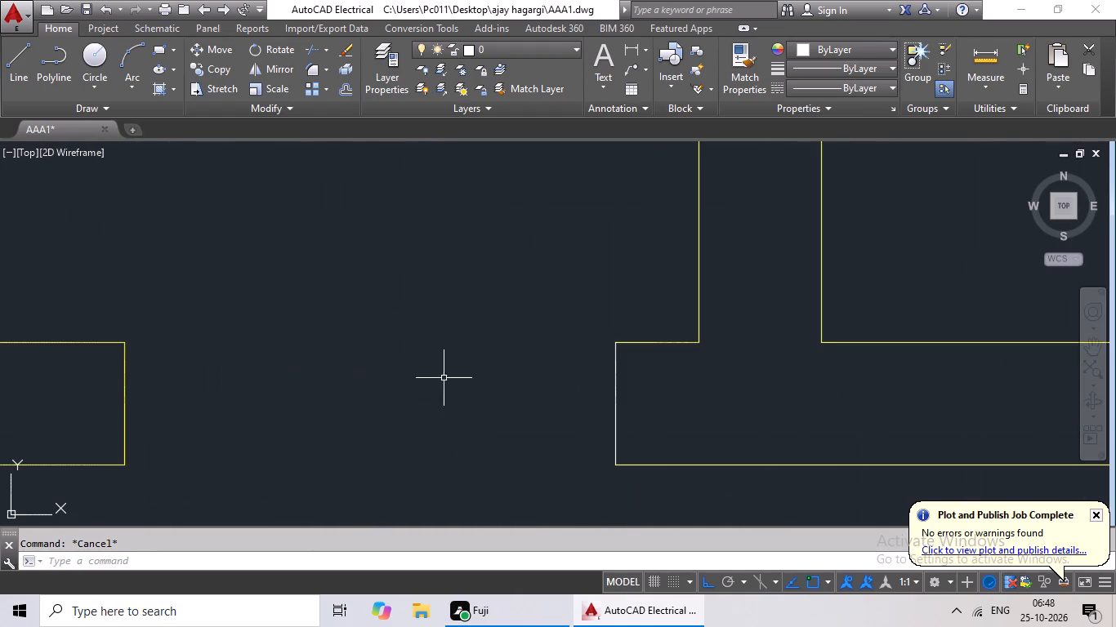
pyautogui.moveTo(631, 388); pyautogui.dragTo(571, 421)
pyautogui.click(565, 417)
pyautogui.scroll(-2, 489, 315)
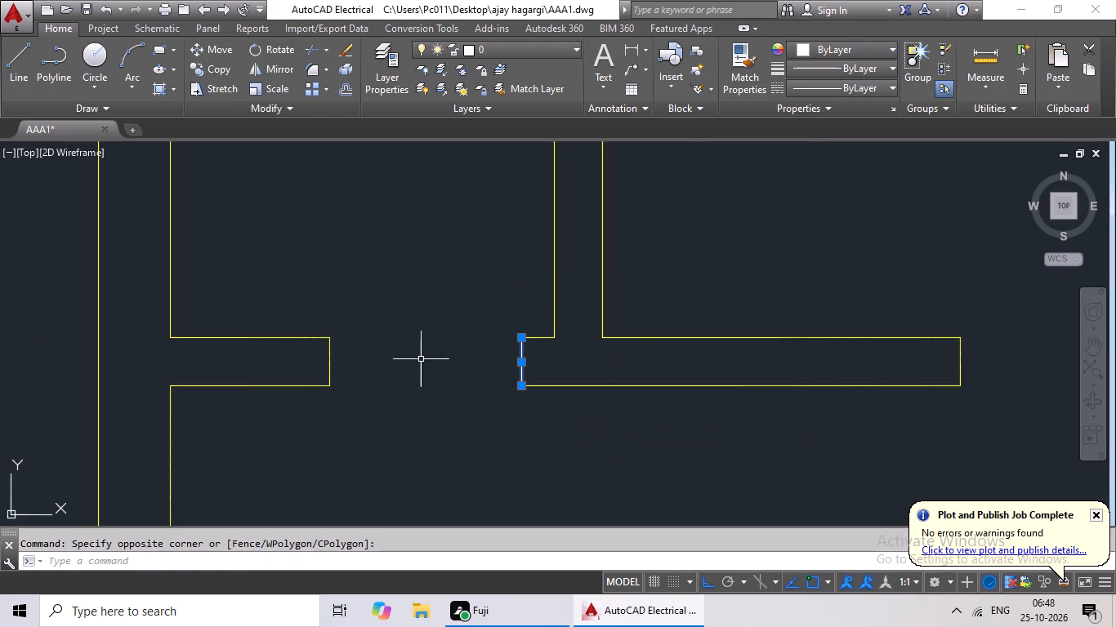
pyautogui.click(876, 47)
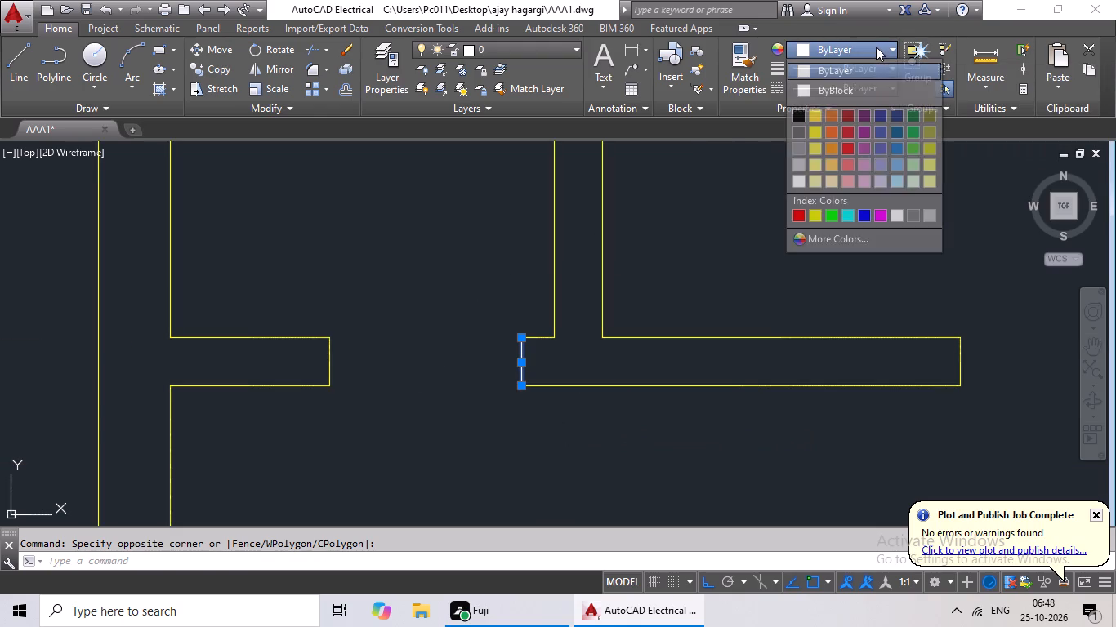
pyautogui.click(810, 130)
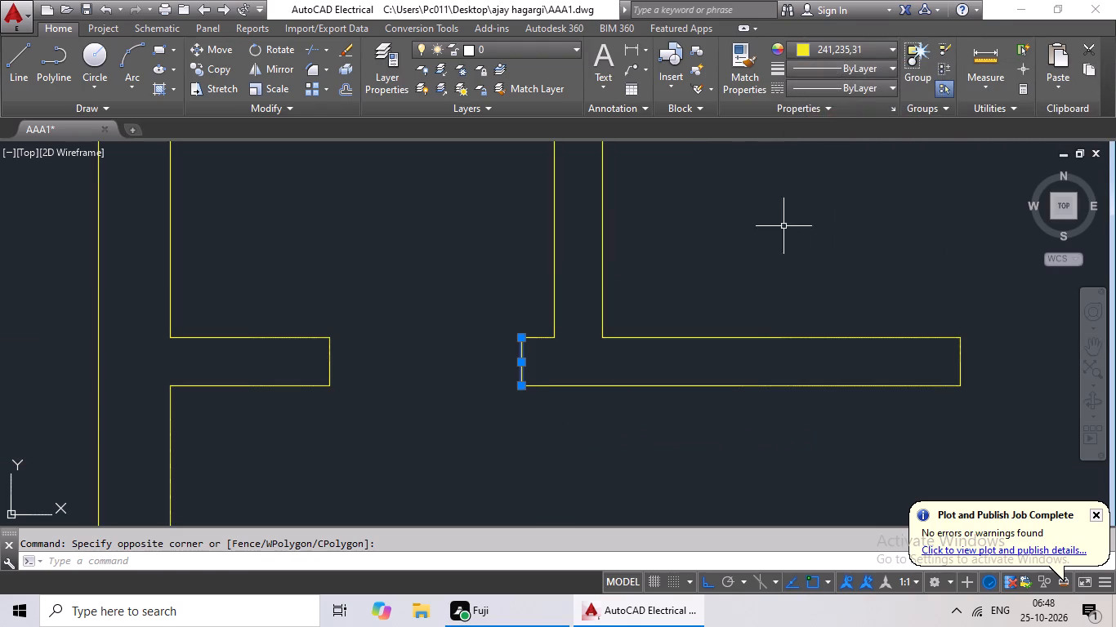
pyautogui.press('Escape')
# Select all lines of the window in the top wall of the upper-right bedroom.
pyautogui.scroll(-3, 722, 269)
pyautogui.moveTo(742, 233); pyautogui.dragTo(645, 318, button='middle')
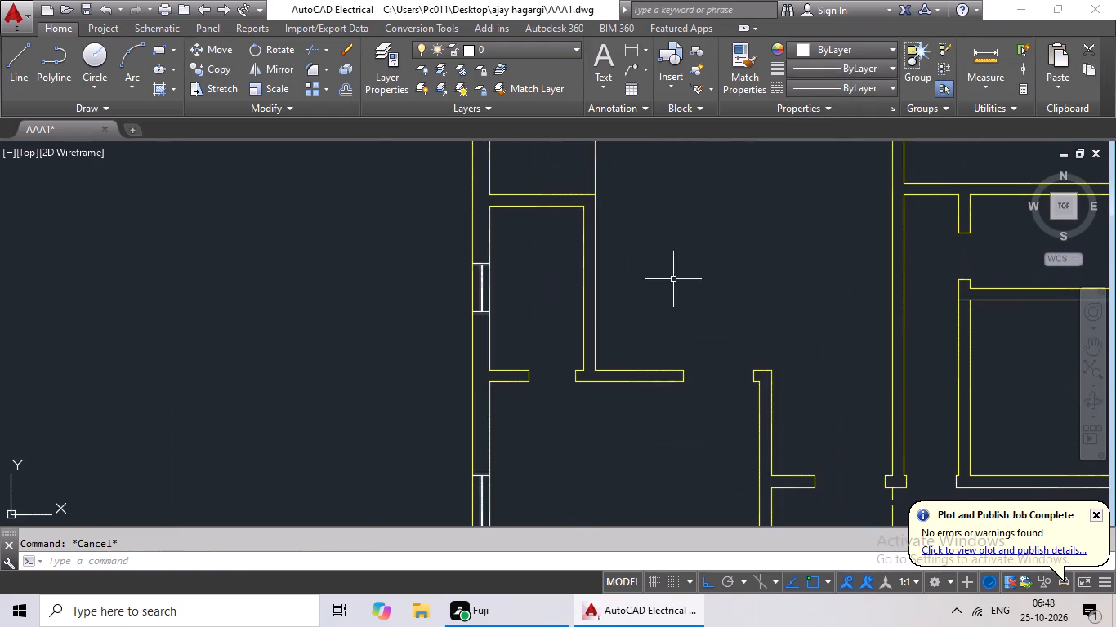
pyautogui.moveTo(731, 220); pyautogui.dragTo(596, 490, button='middle')
pyautogui.moveTo(648, 366); pyautogui.dragTo(520, 603, button='middle')
pyautogui.moveTo(596, 400); pyautogui.dragTo(548, 550, button='middle')
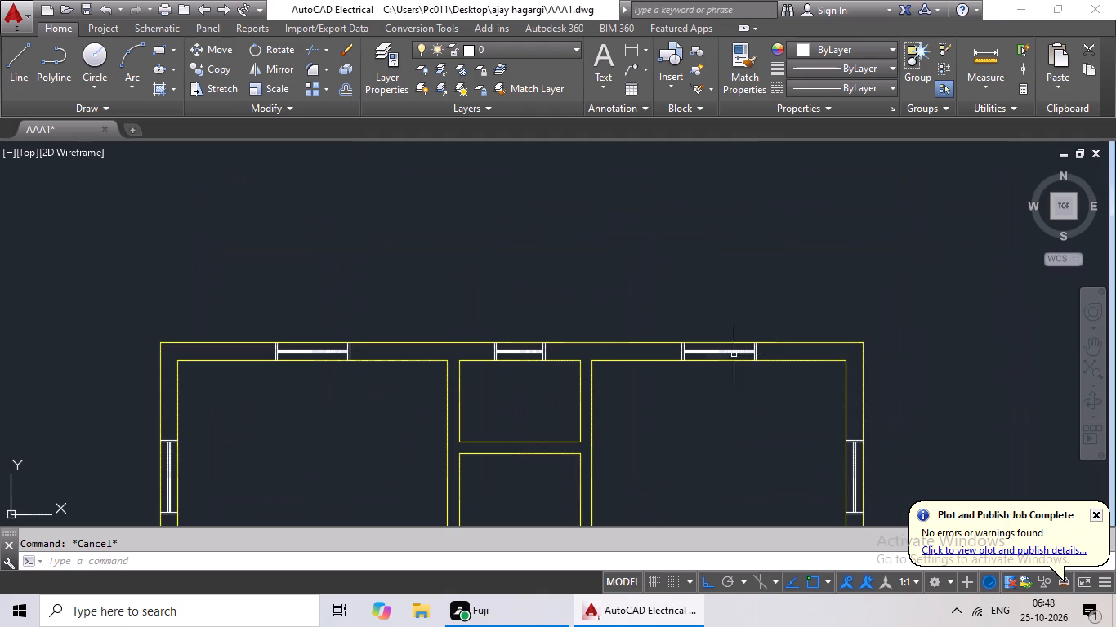
pyautogui.scroll(4, 781, 351)
pyautogui.moveTo(766, 352); pyautogui.dragTo(306, 369)
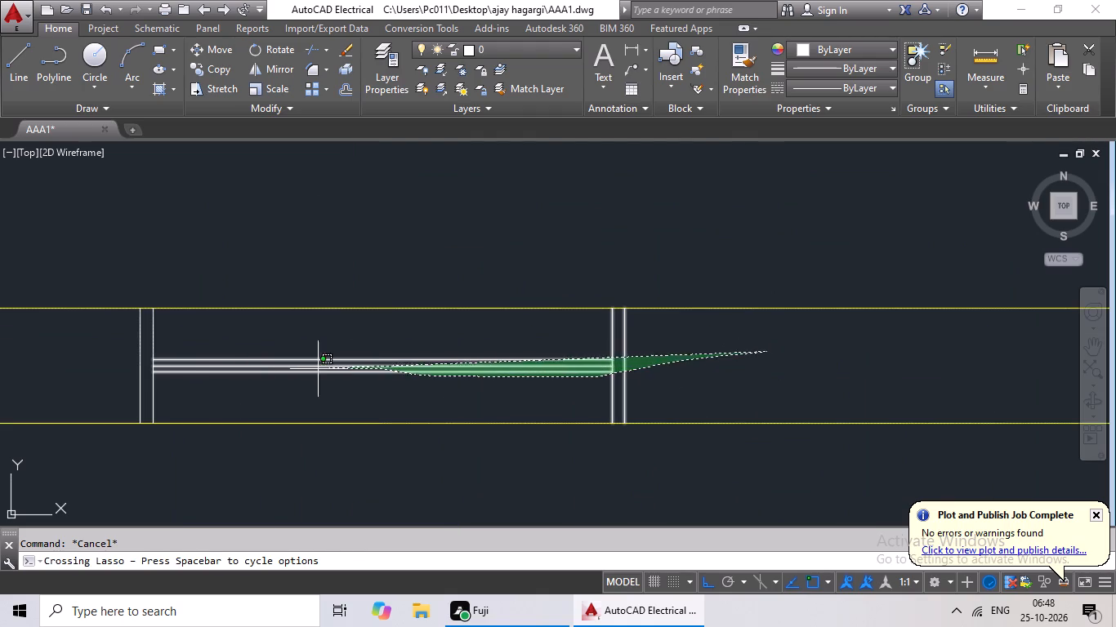
pyautogui.moveTo(306, 369); pyautogui.dragTo(87, 354)
# Add the window in the top wall of the small room between the upper bedrooms to the selection.
pyautogui.scroll(-3, 268, 416)
pyautogui.moveTo(243, 426); pyautogui.dragTo(424, 335, button='middle')
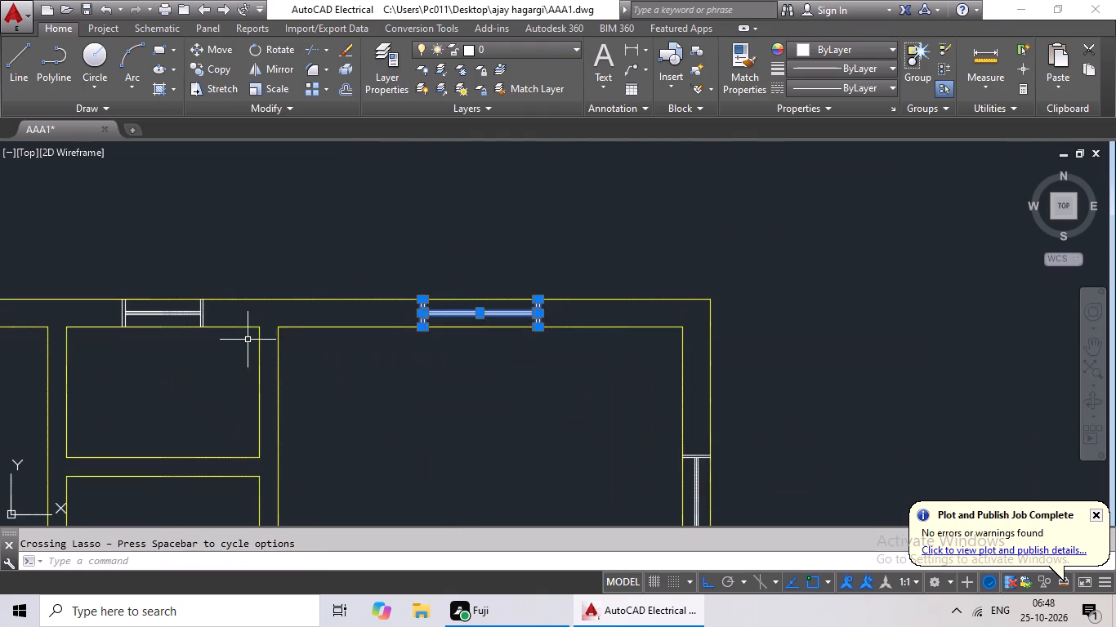
pyautogui.moveTo(243, 339); pyautogui.dragTo(423, 331, button='middle')
pyautogui.scroll(3, 377, 322)
pyautogui.moveTo(458, 283); pyautogui.dragTo(543, 306, button='middle')
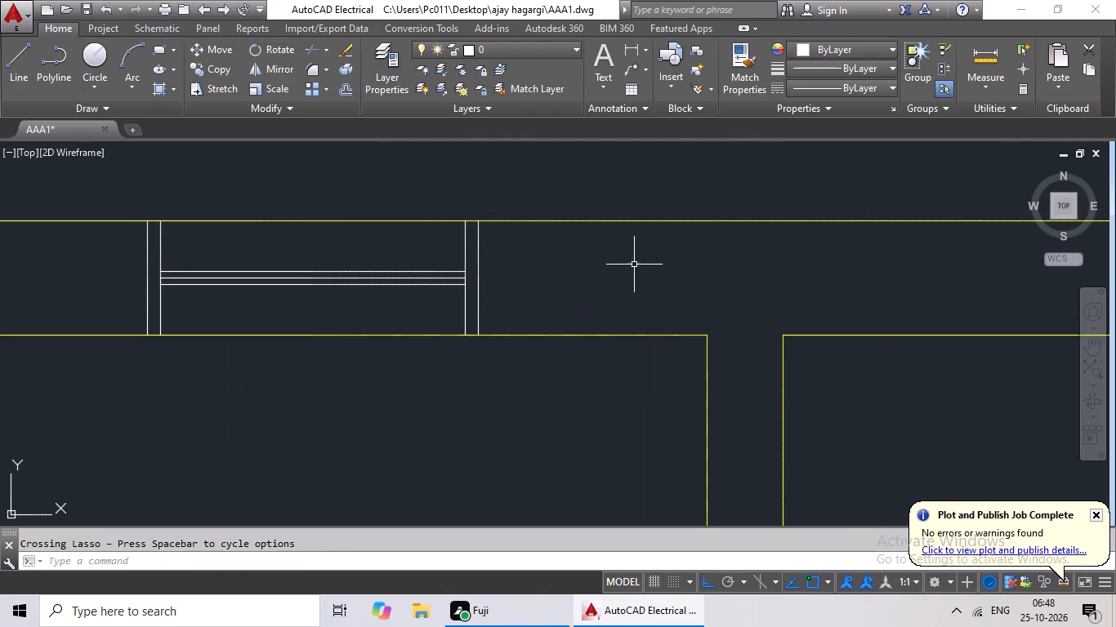
pyautogui.moveTo(634, 266); pyautogui.dragTo(130, 261)
# Add the window in the top wall of the upper-left bedroom to the selection.
pyautogui.scroll(-3, 325, 346)
pyautogui.moveTo(350, 399); pyautogui.dragTo(411, 390, button='middle')
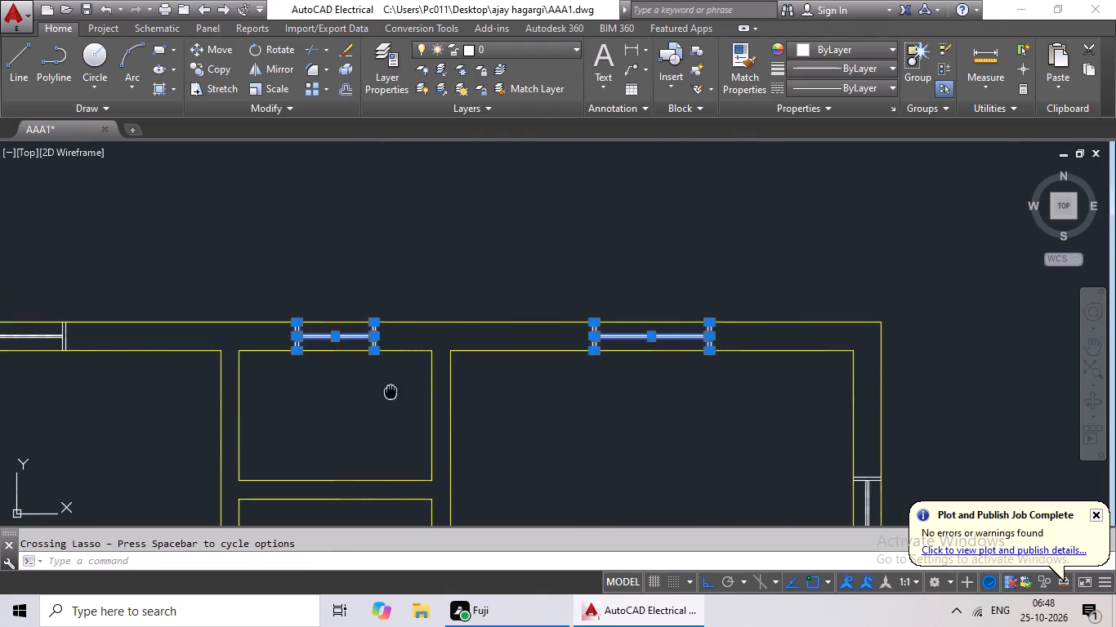
pyautogui.moveTo(411, 390); pyautogui.dragTo(585, 382, button='middle')
pyautogui.moveTo(210, 352); pyautogui.dragTo(368, 352, button='middle')
pyautogui.scroll(3, 418, 322)
pyautogui.moveTo(674, 317); pyautogui.dragTo(614, 336)
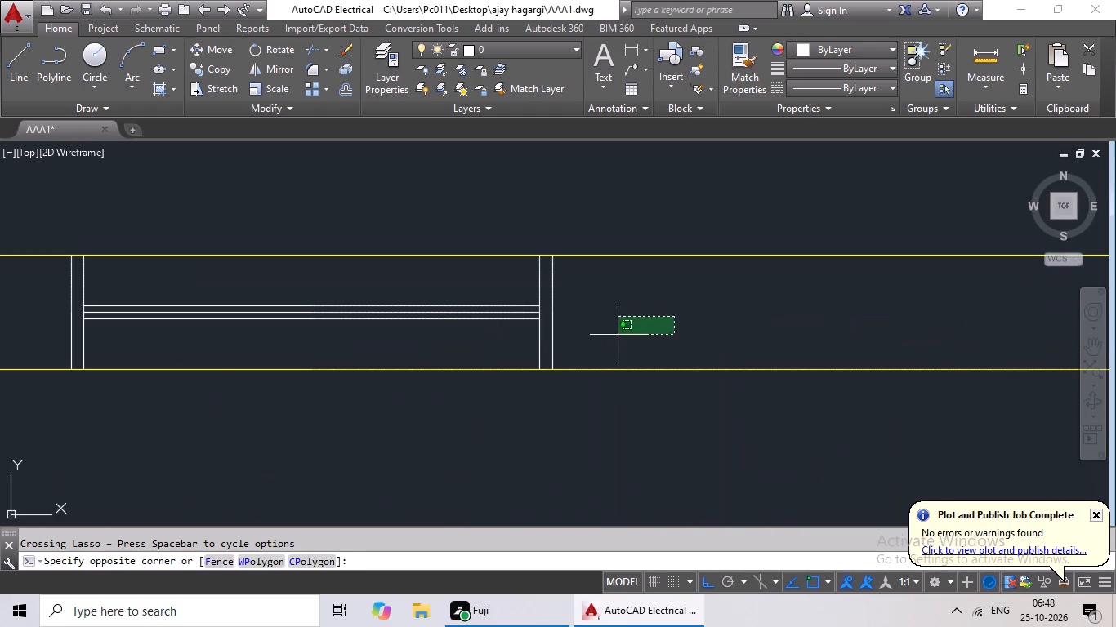
pyautogui.moveTo(614, 336); pyautogui.dragTo(28, 293)
# Add the upper-left bedroom's window in the left outer wall to the selection.
pyautogui.scroll(-1, 360, 486)
pyautogui.moveTo(364, 486); pyautogui.dragTo(505, 367, button='middle')
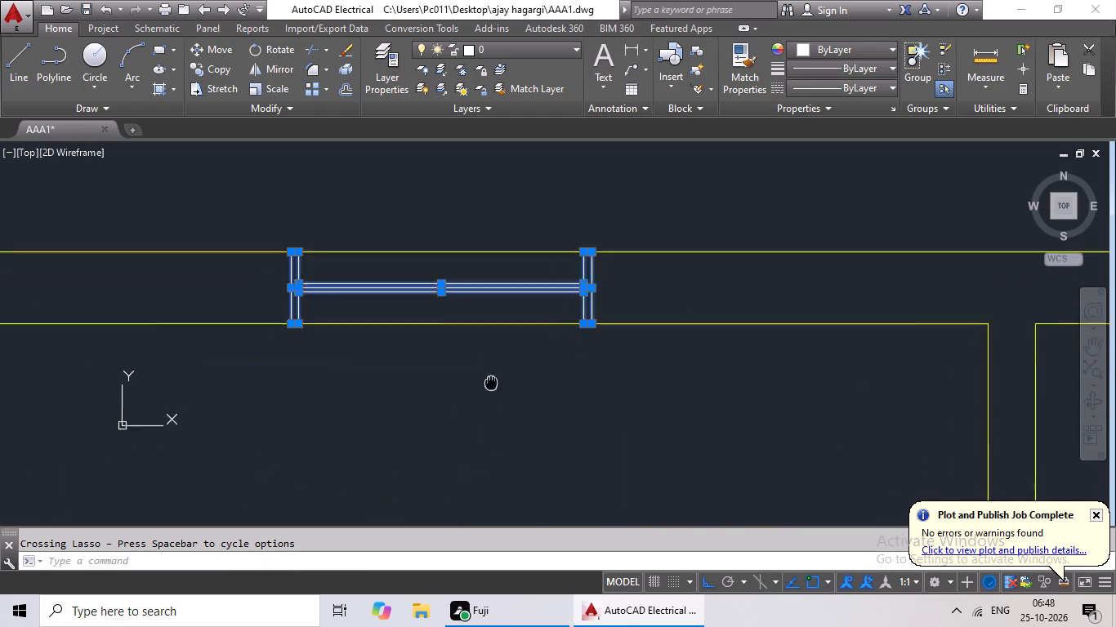
pyautogui.moveTo(505, 367); pyautogui.dragTo(540, 328, button='middle')
pyautogui.moveTo(458, 414); pyautogui.dragTo(771, 287, button='middle')
pyautogui.moveTo(522, 382); pyautogui.dragTo(572, 225, button='middle')
pyautogui.moveTo(428, 385); pyautogui.dragTo(463, 271, button='middle')
pyautogui.scroll(-1, 473, 308)
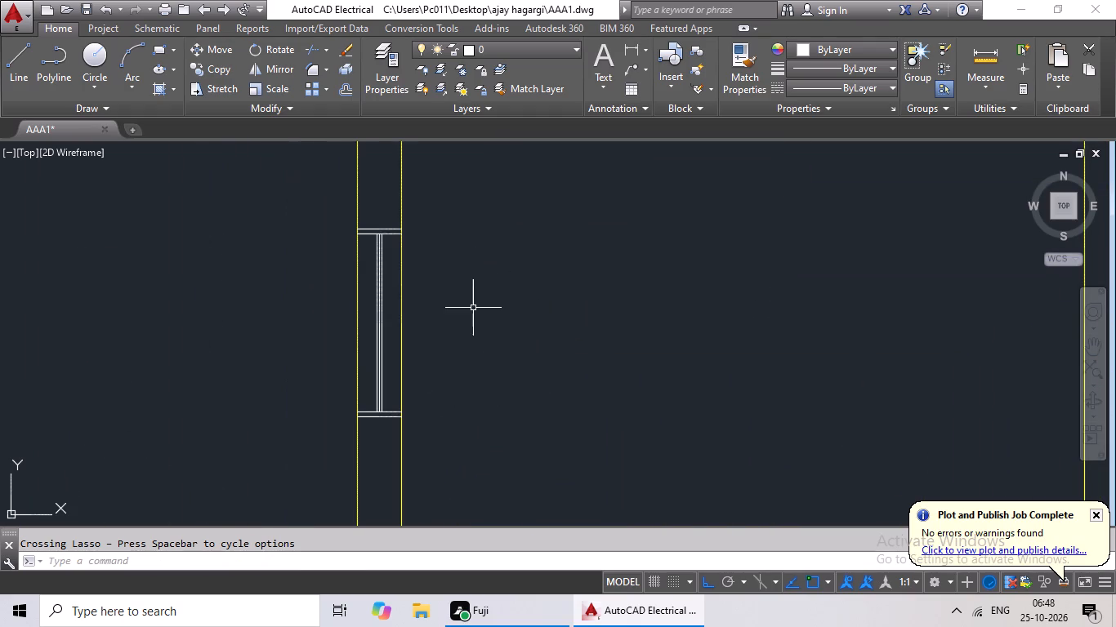
pyautogui.scroll(1, 374, 211)
pyautogui.moveTo(381, 212); pyautogui.dragTo(401, 150, button='middle')
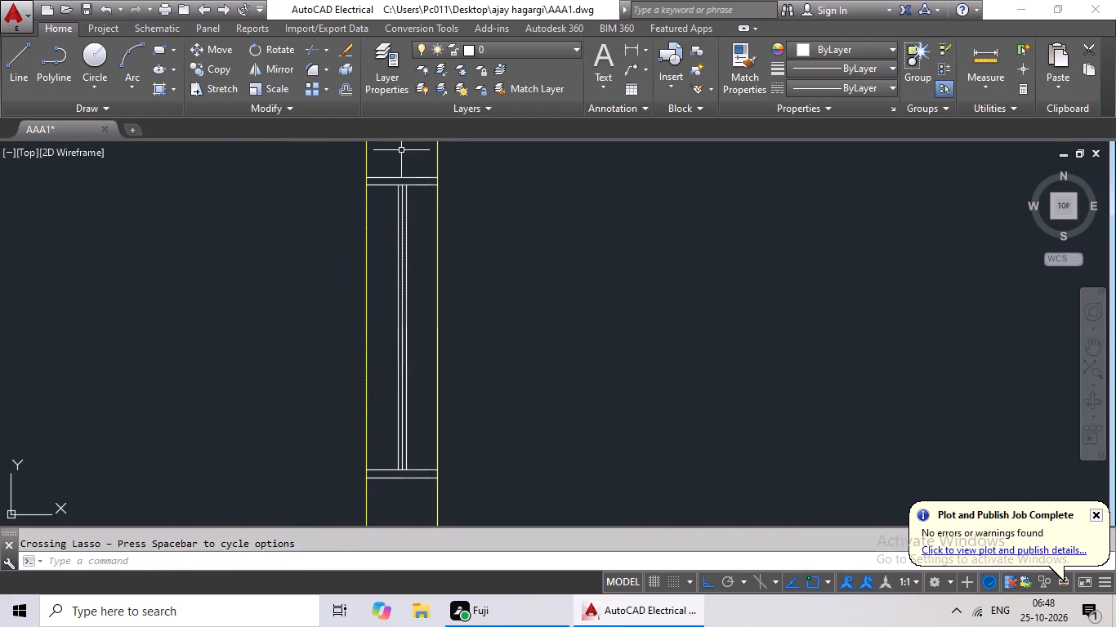
pyautogui.moveTo(401, 150); pyautogui.dragTo(407, 491)
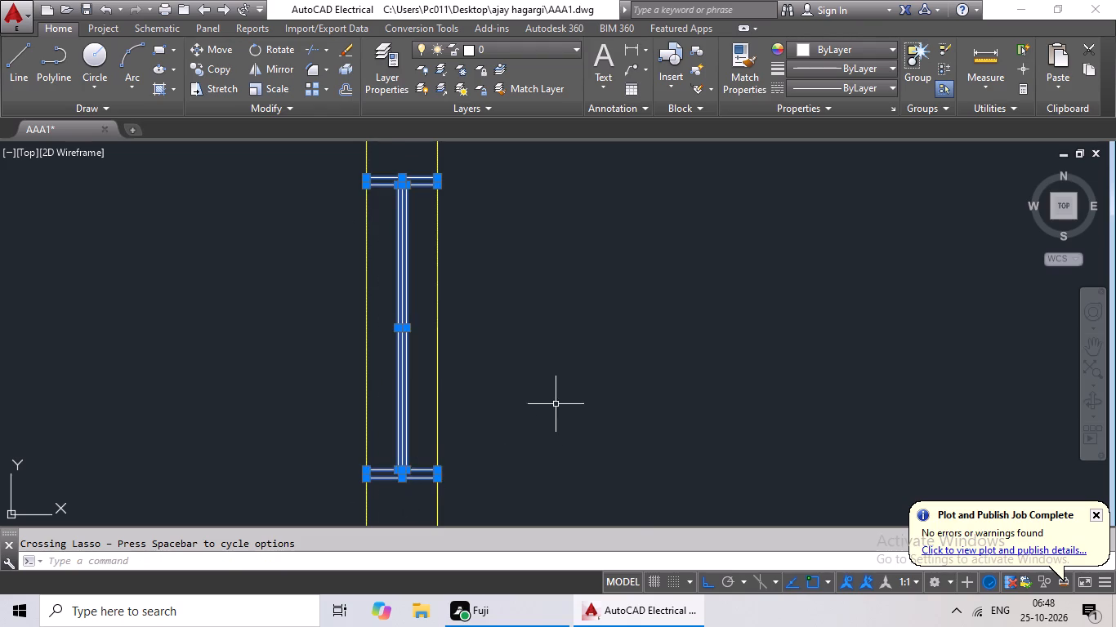
# Add the upper-right bedroom's window in the right outer wall to the selection.
pyautogui.scroll(-3, 582, 382)
pyautogui.moveTo(672, 378); pyautogui.dragTo(295, 308, button='middle')
pyautogui.moveTo(547, 362); pyautogui.dragTo(169, 371, button='middle')
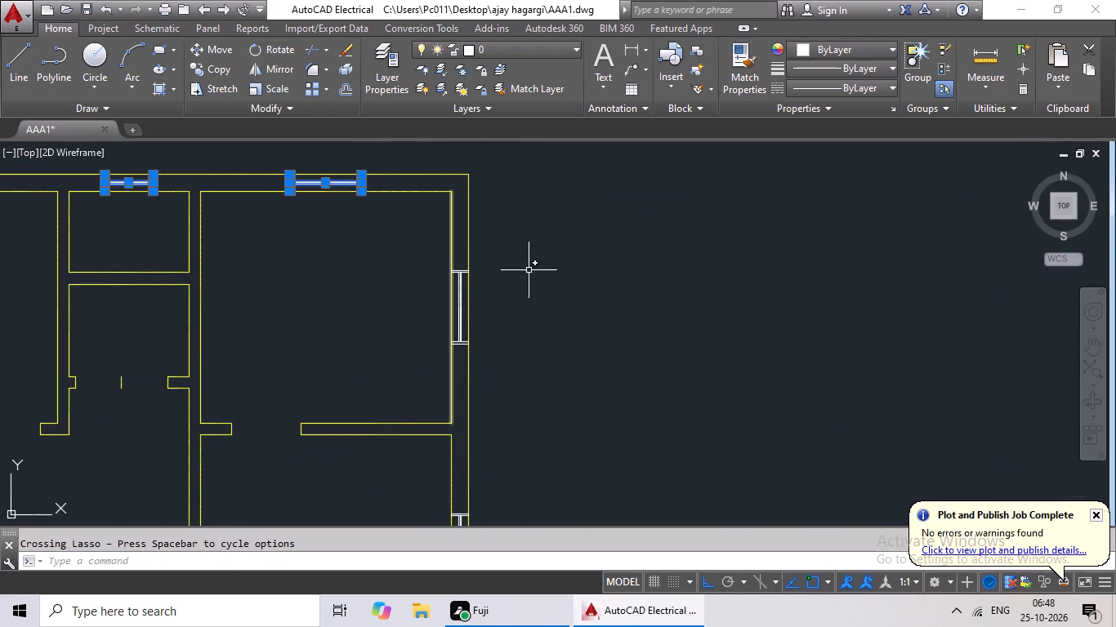
pyautogui.scroll(3, 471, 276)
pyautogui.moveTo(451, 259); pyautogui.dragTo(451, 205, button='middle')
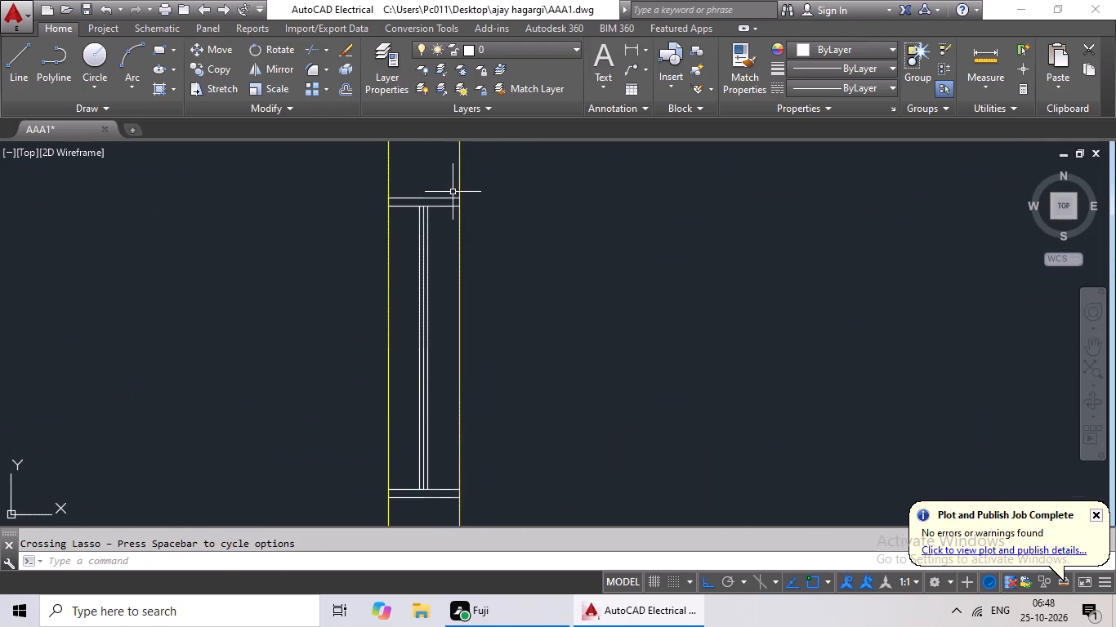
pyautogui.moveTo(439, 172); pyautogui.dragTo(429, 522)
# Add the right outer wall window of the room directly below the upper-right bedroom to the selection.
pyautogui.scroll(-1, 553, 413)
pyautogui.moveTo(553, 411); pyautogui.dragTo(560, 284, button='middle')
pyautogui.moveTo(566, 358); pyautogui.dragTo(562, 292, button='middle')
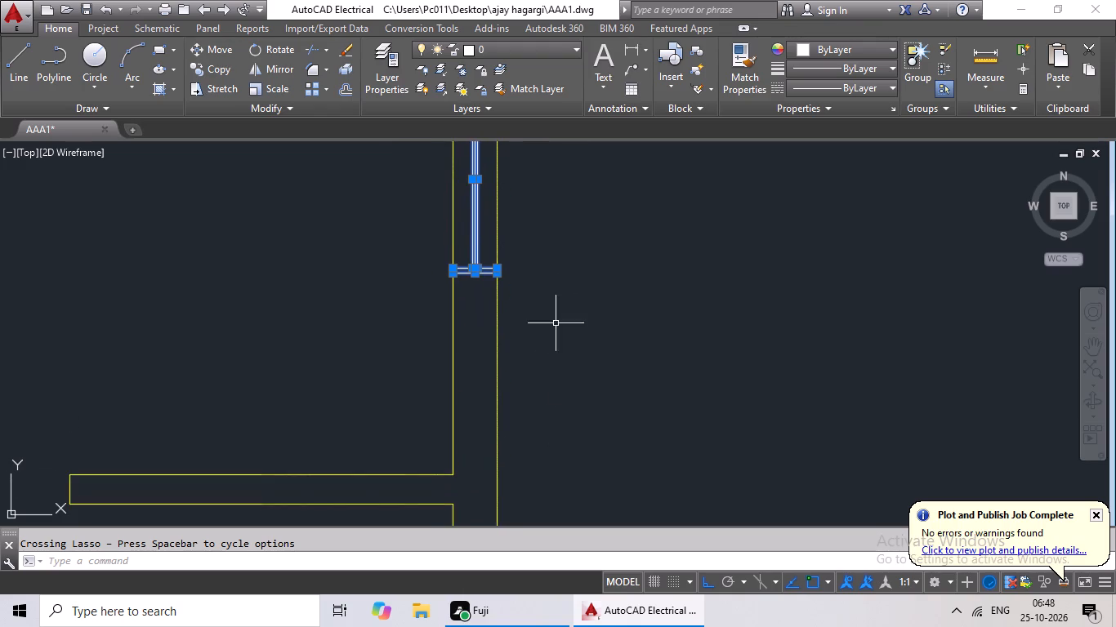
pyautogui.moveTo(530, 357); pyautogui.dragTo(511, 216, button='middle')
pyautogui.moveTo(520, 372); pyautogui.dragTo(520, 269, button='middle')
pyautogui.scroll(-1, 538, 414)
pyautogui.moveTo(535, 433); pyautogui.dragTo(494, 255, button='middle')
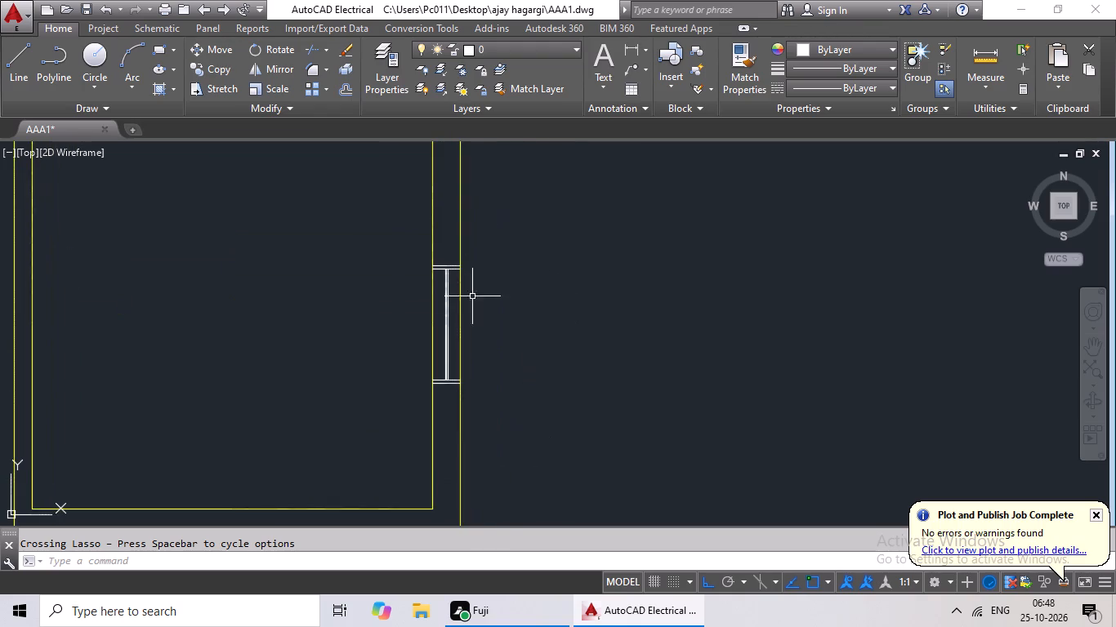
pyautogui.scroll(2, 449, 317)
pyautogui.moveTo(463, 167); pyautogui.dragTo(431, 278)
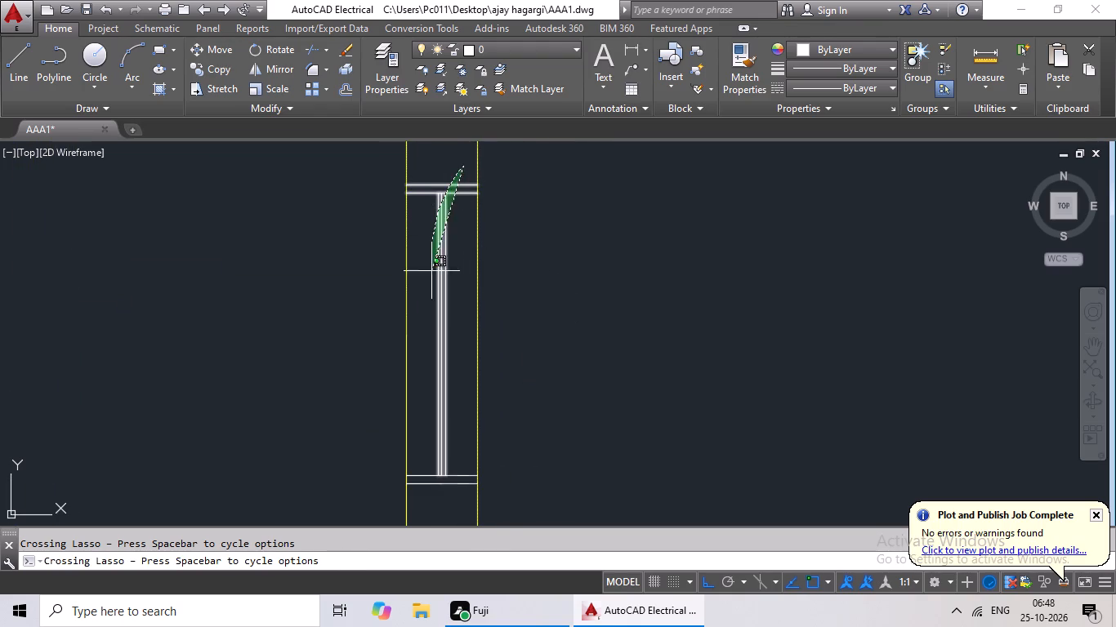
pyautogui.moveTo(431, 278); pyautogui.dragTo(451, 507)
# Add the short window of the narrow room on the right outer wall to the selection.
pyautogui.scroll(-3, 571, 428)
pyautogui.moveTo(569, 428); pyautogui.dragTo(596, 273, button='middle')
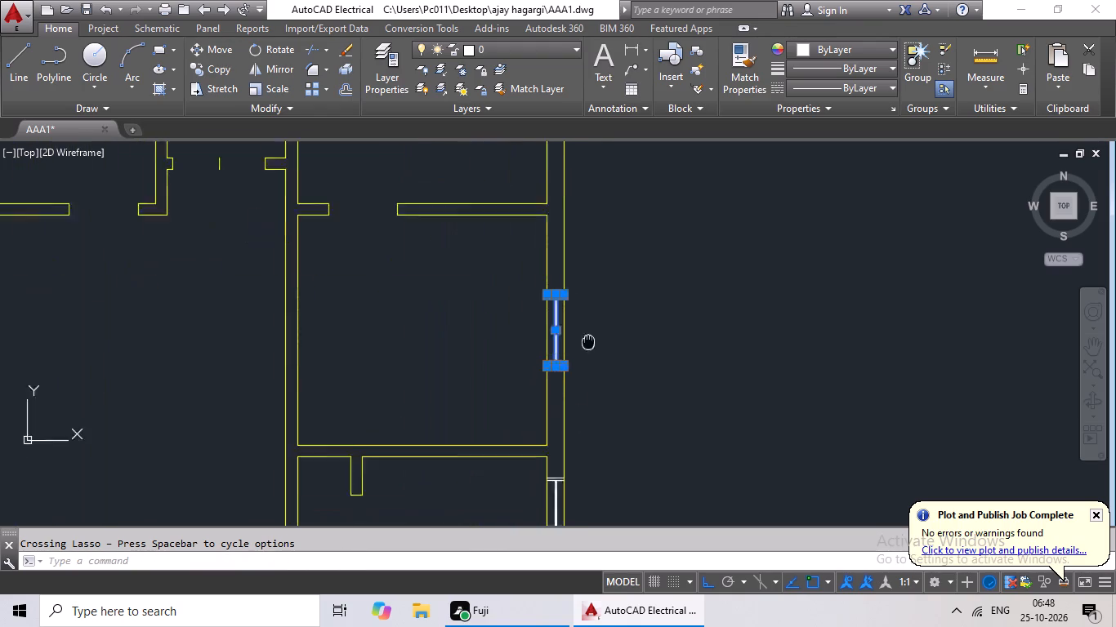
pyautogui.moveTo(472, 355); pyautogui.dragTo(479, 302, button='middle')
pyautogui.scroll(3, 608, 375)
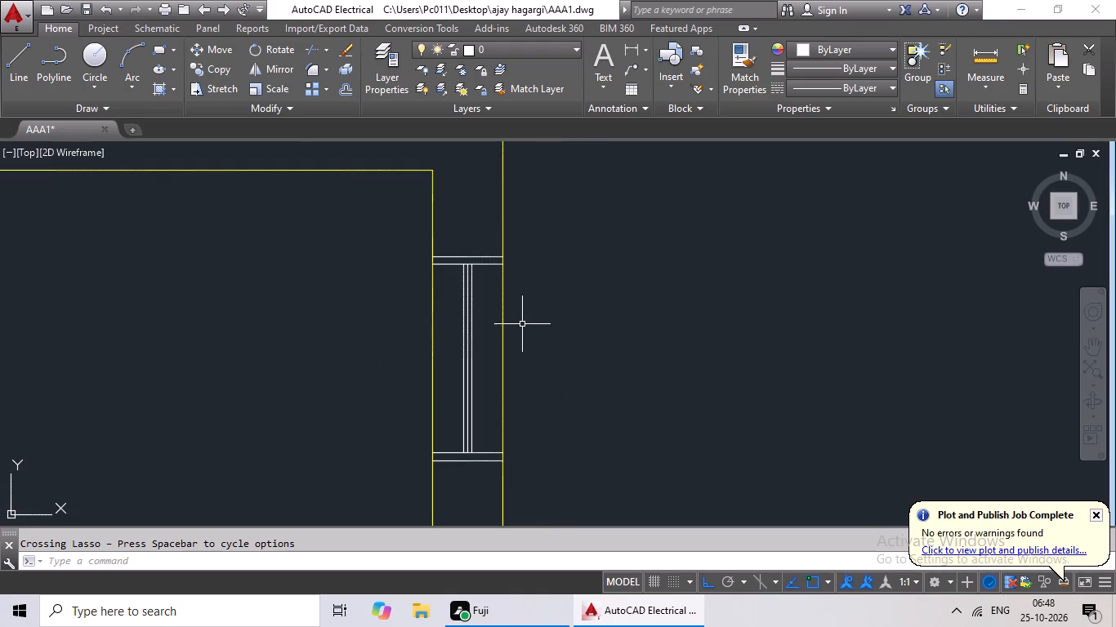
pyautogui.moveTo(458, 219); pyautogui.dragTo(471, 446)
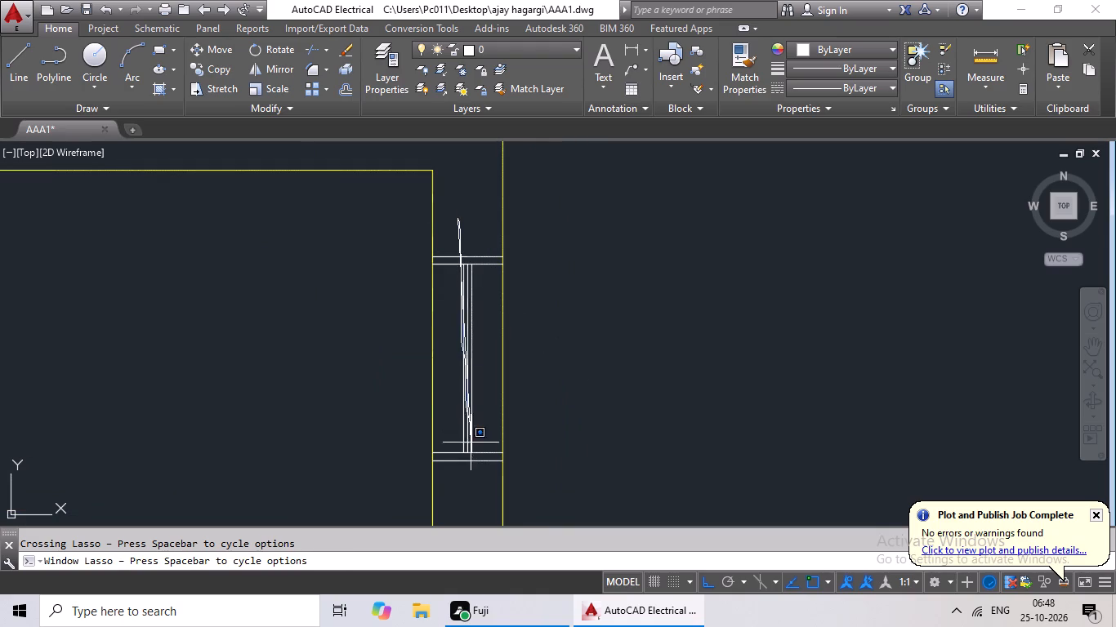
pyautogui.moveTo(471, 446); pyautogui.dragTo(463, 492)
pyautogui.moveTo(475, 222); pyautogui.dragTo(468, 420)
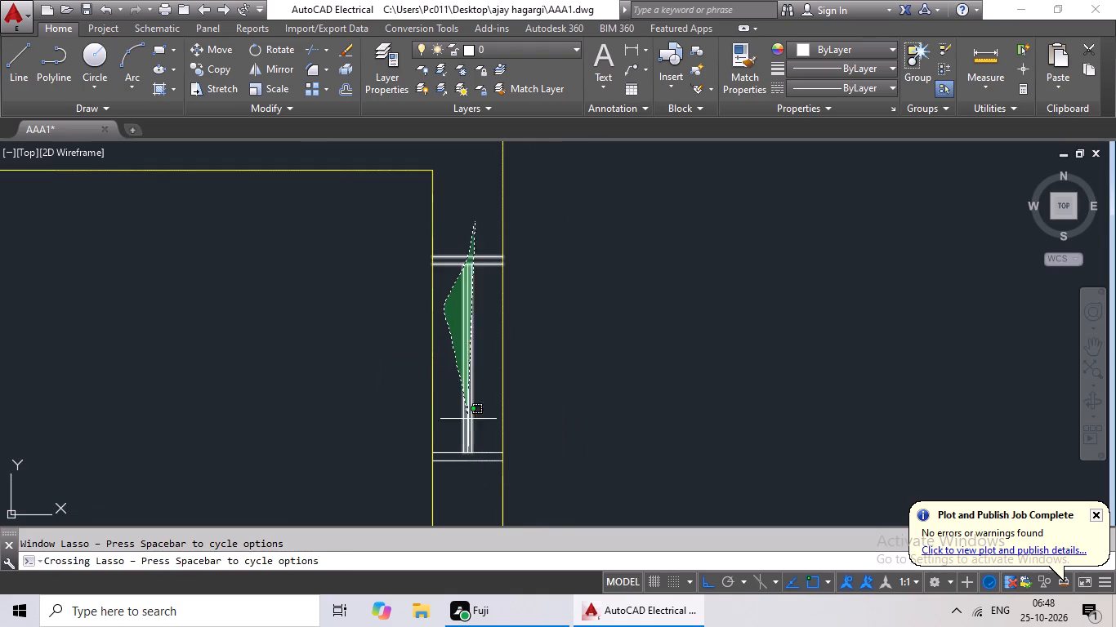
pyautogui.moveTo(468, 420); pyautogui.dragTo(473, 482)
# Add the lowest window in the right outer wall, below the narrow room, to the selection.
pyautogui.scroll(-3, 560, 371)
pyautogui.moveTo(560, 368); pyautogui.dragTo(552, 217, button='middle')
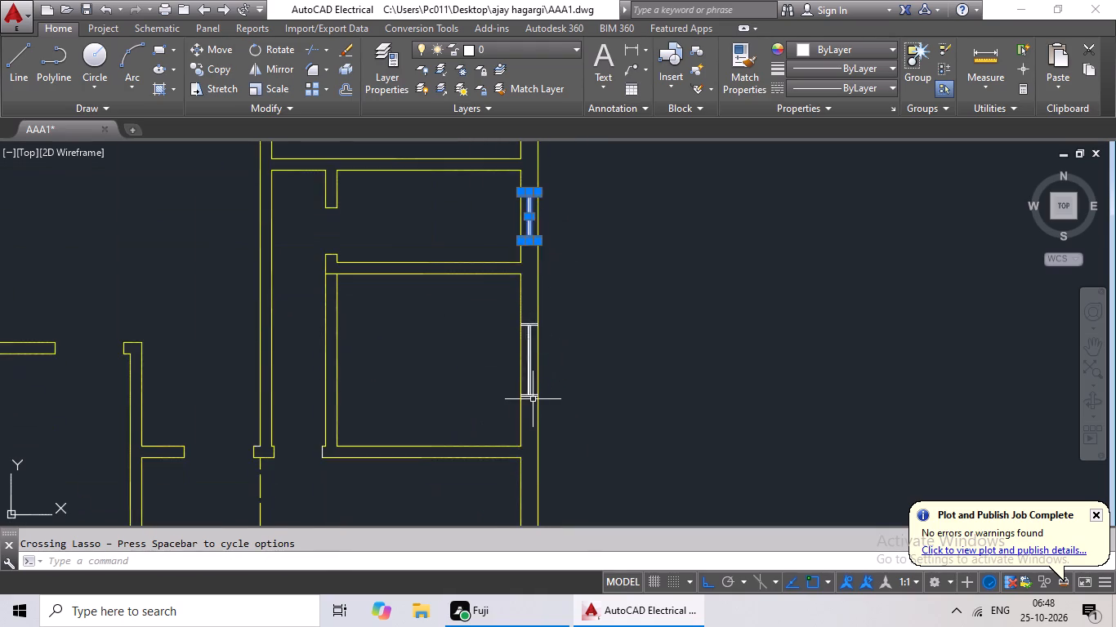
pyautogui.scroll(3, 533, 399)
pyautogui.moveTo(524, 331); pyautogui.dragTo(491, 429, button='middle')
pyautogui.moveTo(478, 152); pyautogui.dragTo(471, 202)
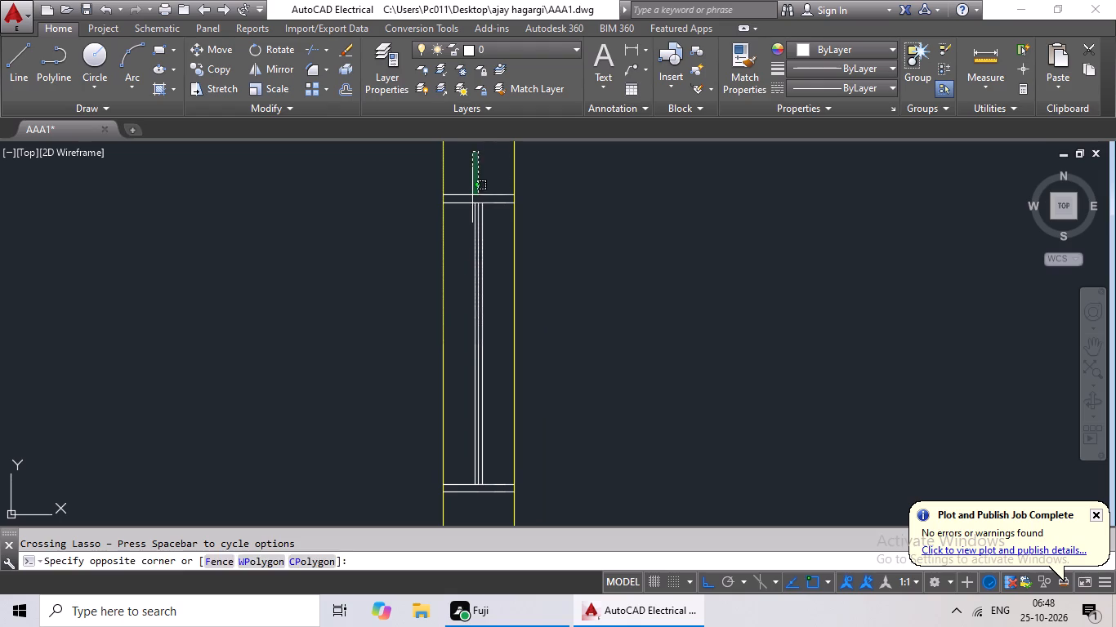
pyautogui.moveTo(471, 202); pyautogui.dragTo(490, 496)
# Add the lowest window in the left outer wall, in the room above the staircase, to the selection.
pyautogui.scroll(-3, 559, 407)
pyautogui.moveTo(557, 408); pyautogui.dragTo(572, 358, button='middle')
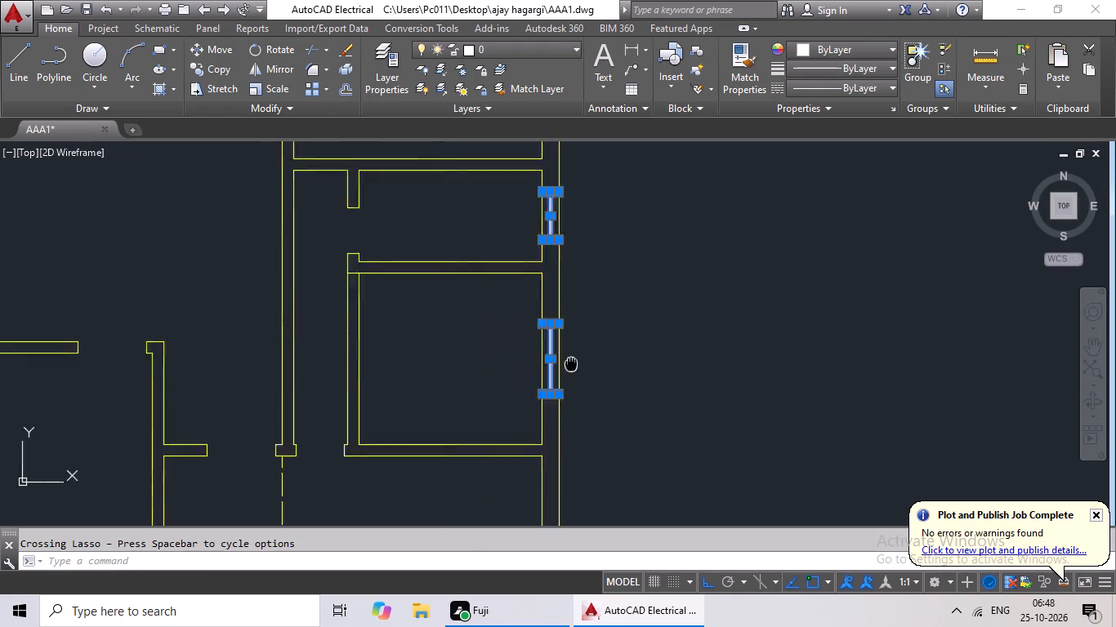
pyautogui.moveTo(572, 358); pyautogui.dragTo(586, 269, button='middle')
pyautogui.moveTo(474, 375); pyautogui.dragTo(490, 327, button='middle')
pyautogui.moveTo(397, 340); pyautogui.dragTo(424, 213, button='middle')
pyautogui.moveTo(420, 359); pyautogui.dragTo(437, 217, button='middle')
pyautogui.moveTo(454, 353); pyautogui.dragTo(711, 608, button='middle')
pyautogui.moveTo(403, 322); pyautogui.dragTo(550, 439, button='middle')
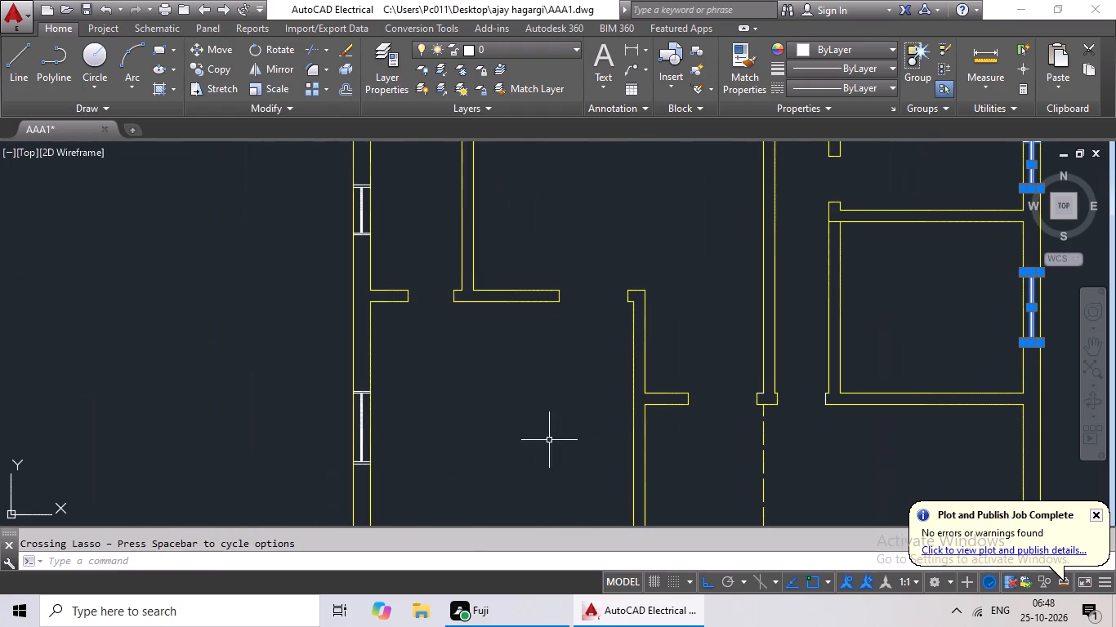
pyautogui.scroll(2, 370, 447)
pyautogui.moveTo(370, 447); pyautogui.dragTo(382, 417, button='middle')
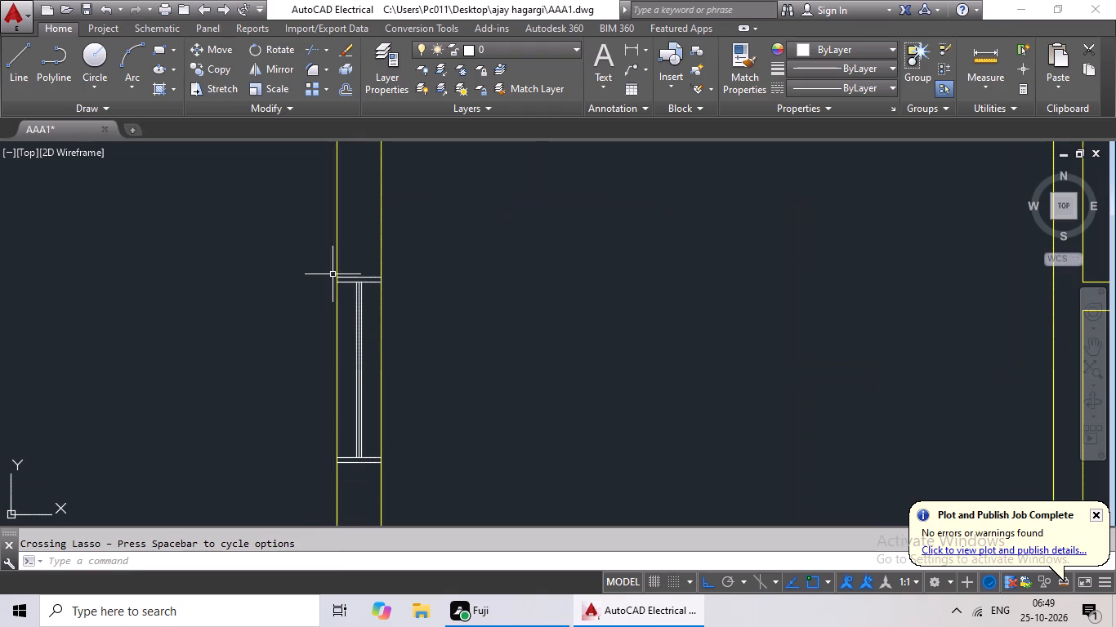
pyautogui.moveTo(359, 239); pyautogui.dragTo(363, 489)
# Add the left outer wall window of the small room above the lower-left room to the selection.
pyautogui.moveTo(518, 338); pyautogui.dragTo(516, 482, button='middle')
pyautogui.moveTo(514, 322); pyautogui.dragTo(488, 502, button='middle')
pyautogui.moveTo(490, 229); pyautogui.dragTo(478, 466, button='middle')
pyautogui.moveTo(328, 278); pyautogui.dragTo(319, 456)
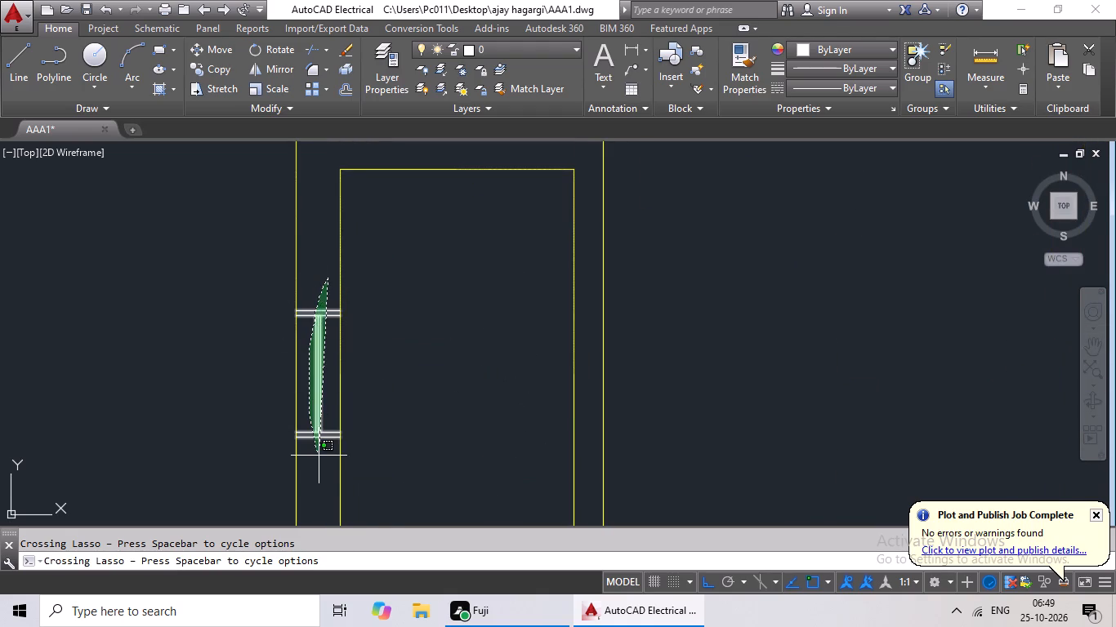
pyautogui.moveTo(319, 456); pyautogui.dragTo(334, 456)
# Add the left outer wall window of the small room below the upper-left room to the selection.
pyautogui.scroll(-3, 474, 358)
pyautogui.moveTo(491, 331); pyautogui.dragTo(453, 410, button='middle')
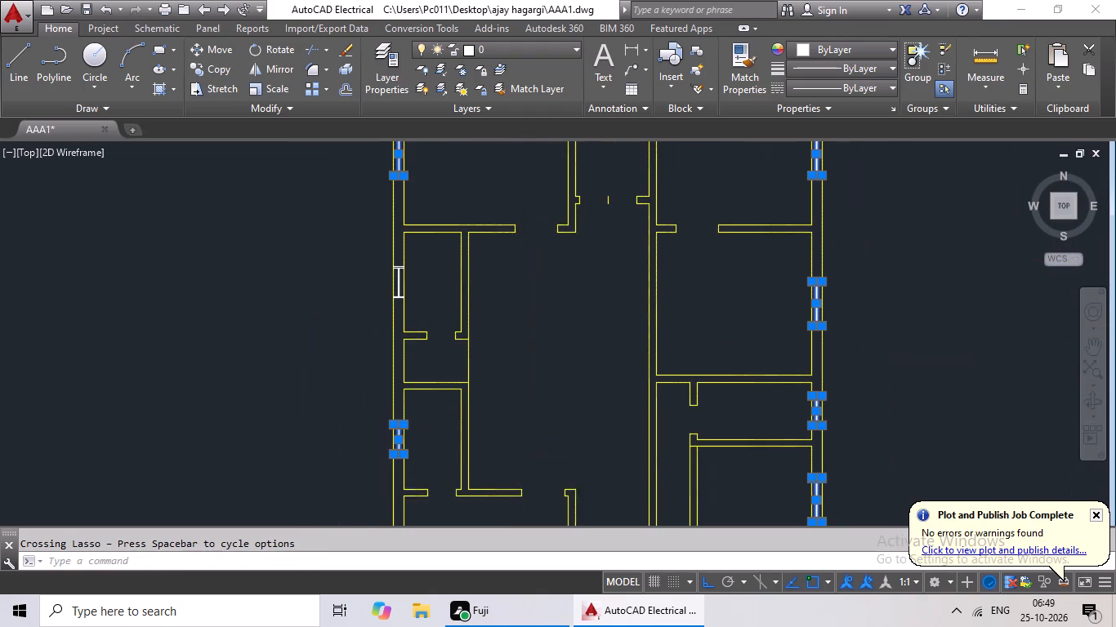
pyautogui.moveTo(453, 410); pyautogui.dragTo(452, 413, button='middle')
pyautogui.scroll(4, 398, 281)
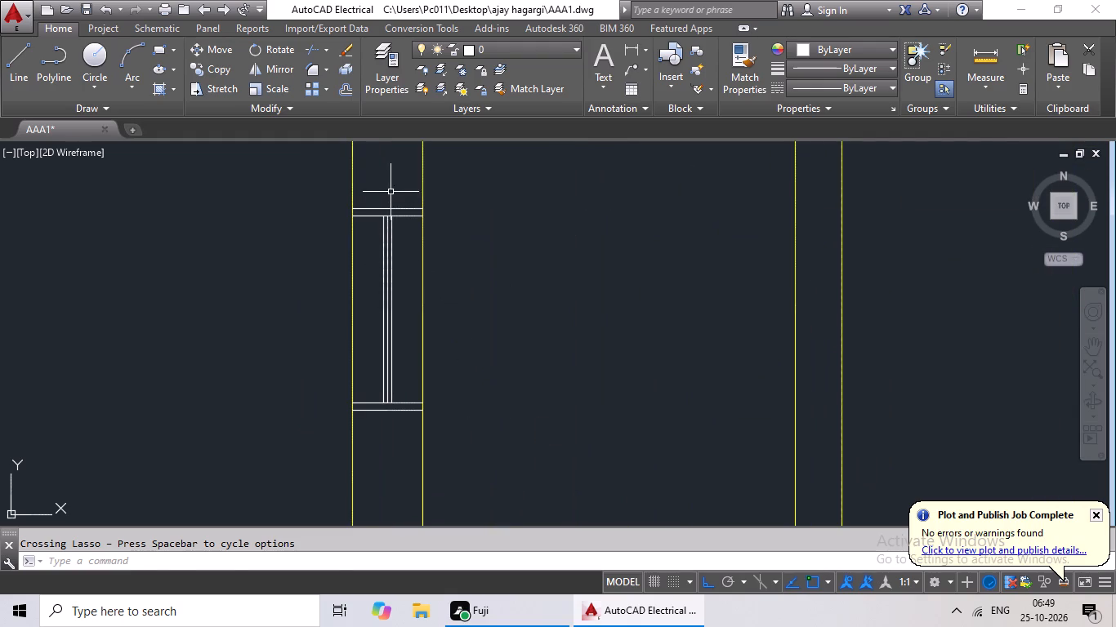
pyautogui.moveTo(396, 178); pyautogui.dragTo(388, 424)
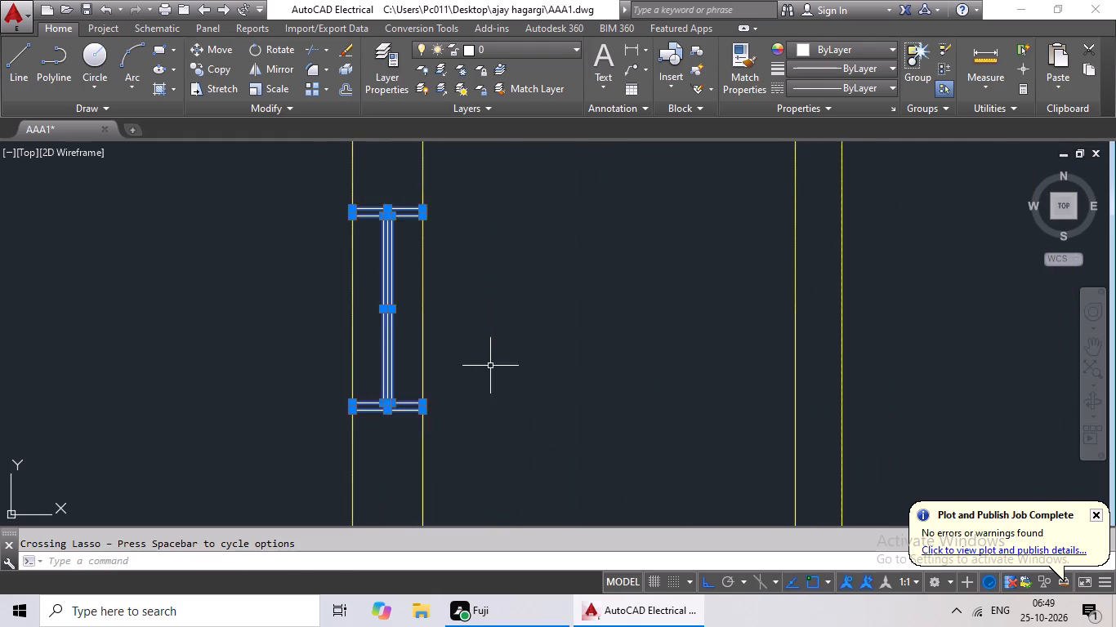
# Change the colour of all selected windows to Cyan and clear the selection.
pyautogui.scroll(-6, 504, 358)
pyautogui.moveTo(841, 296); pyautogui.dragTo(681, 269, button='middle')
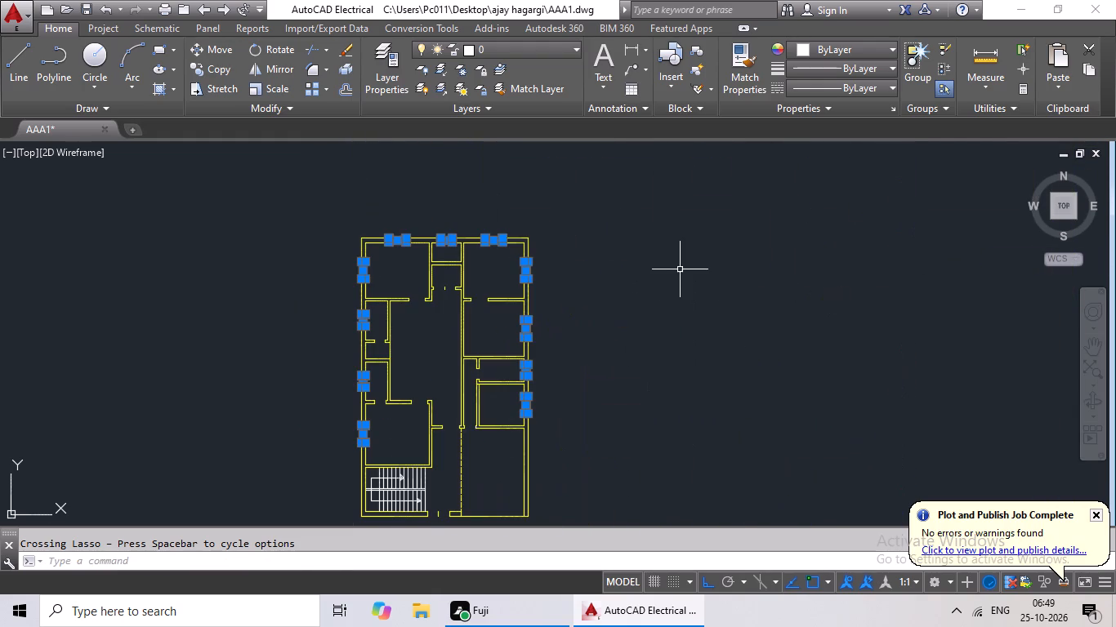
pyautogui.click(892, 42)
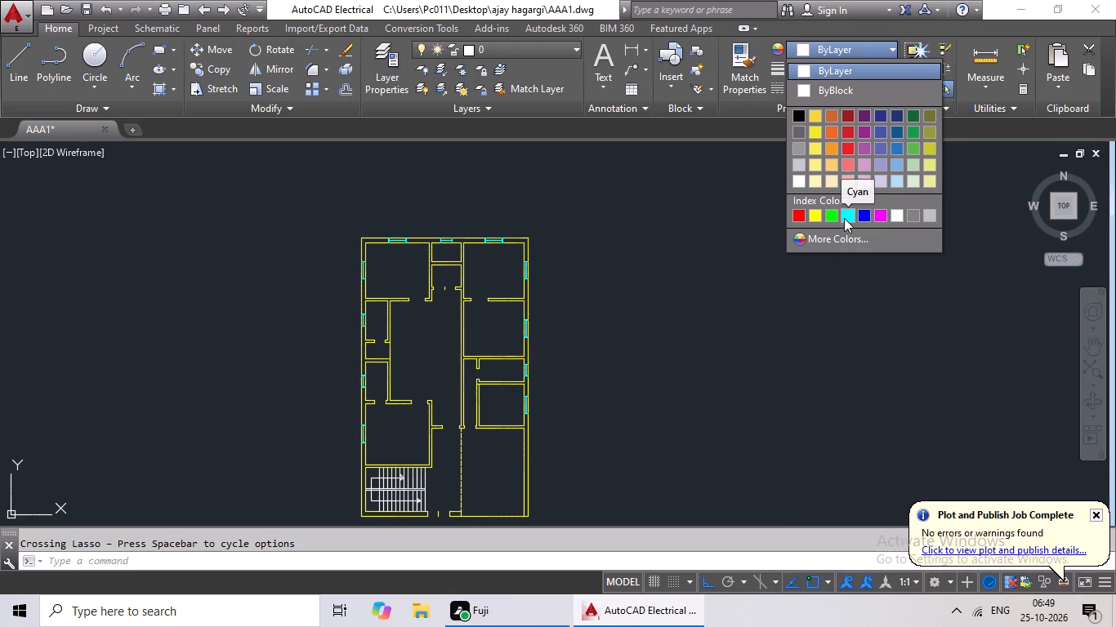
pyautogui.click(844, 218)
pyautogui.press('Escape')
pyautogui.press('Escape')
# Recolour the two white jamb line segments at the passage opening above the dashed line to yellow 241,235,31.
pyautogui.scroll(3, 483, 389)
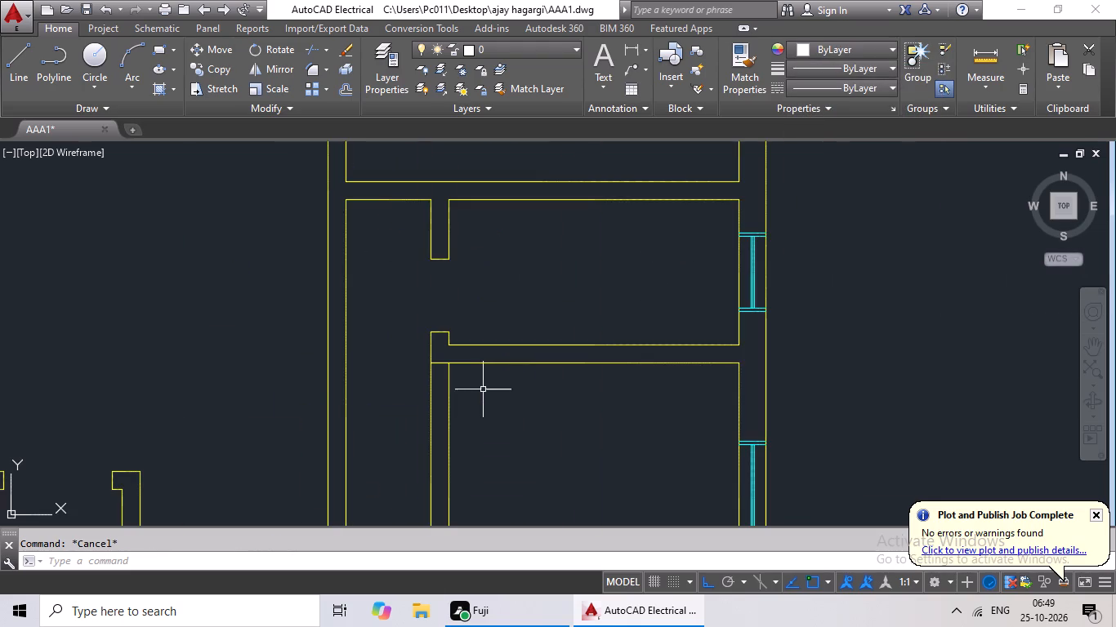
pyautogui.scroll(3, 483, 389)
pyautogui.scroll(-4, 462, 353)
pyautogui.moveTo(468, 378); pyautogui.dragTo(472, 256, button='middle')
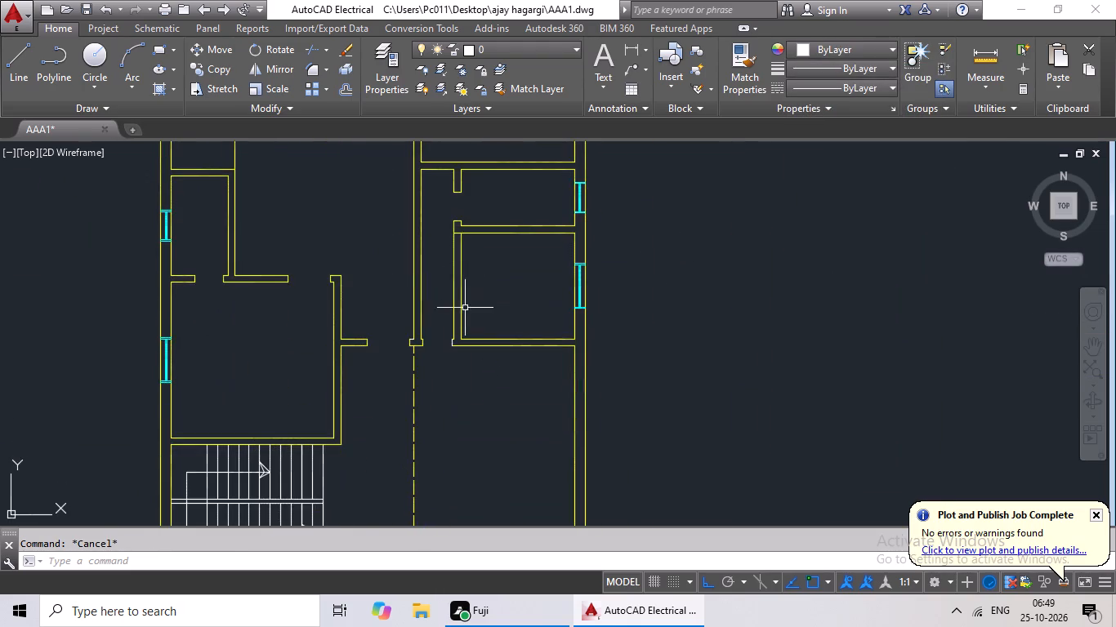
pyautogui.scroll(4, 455, 318)
pyautogui.moveTo(446, 319); pyautogui.dragTo(455, 249, button='middle')
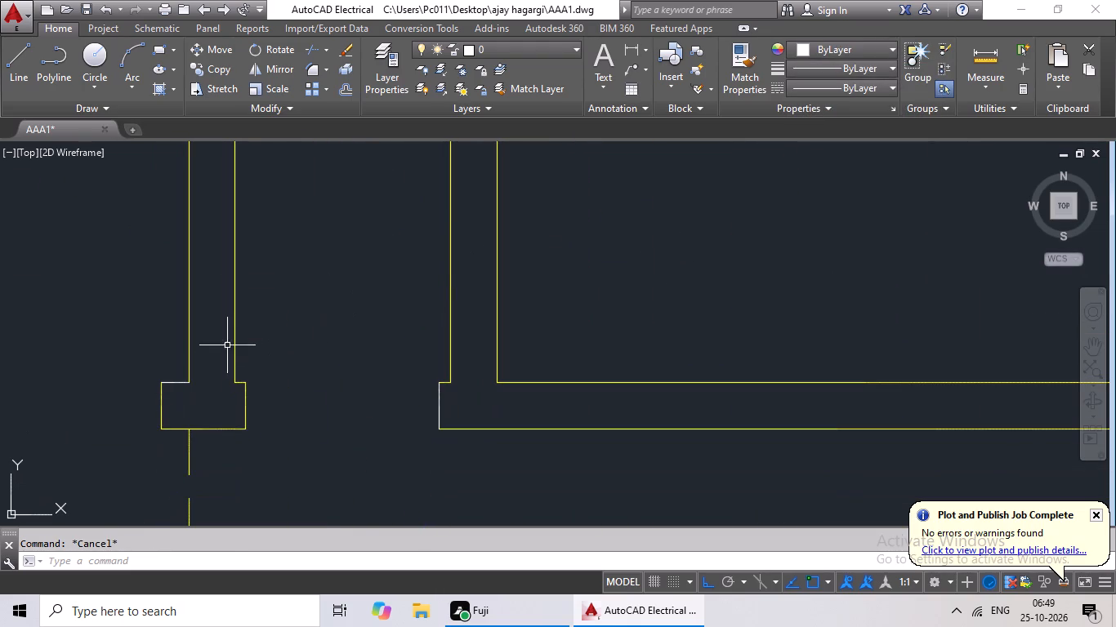
pyautogui.click(179, 382)
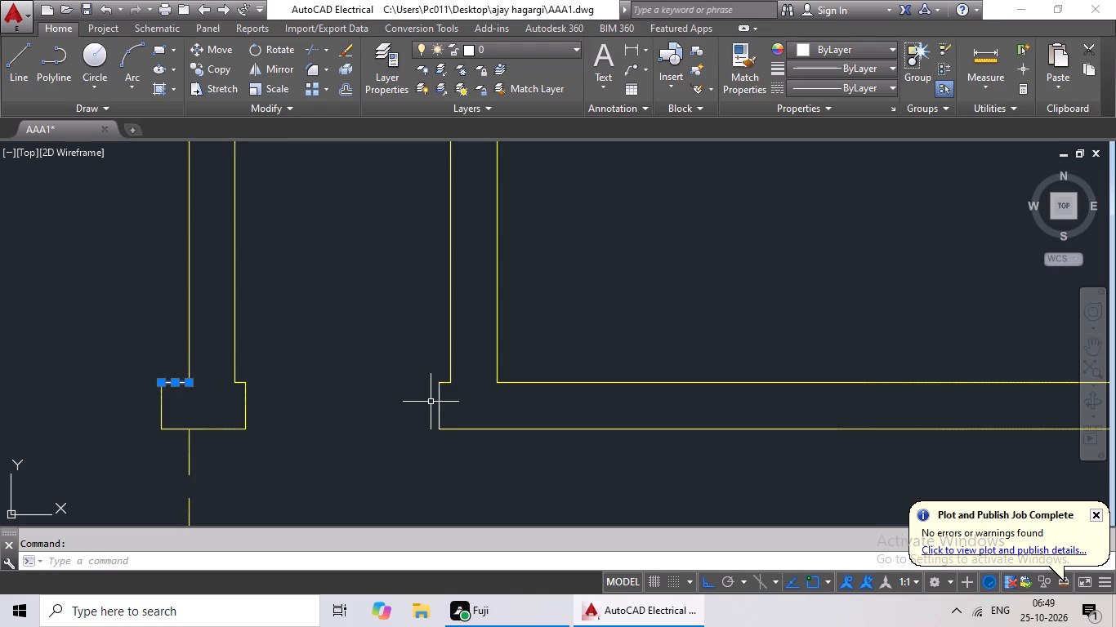
pyautogui.click(439, 398)
pyautogui.scroll(-4, 457, 389)
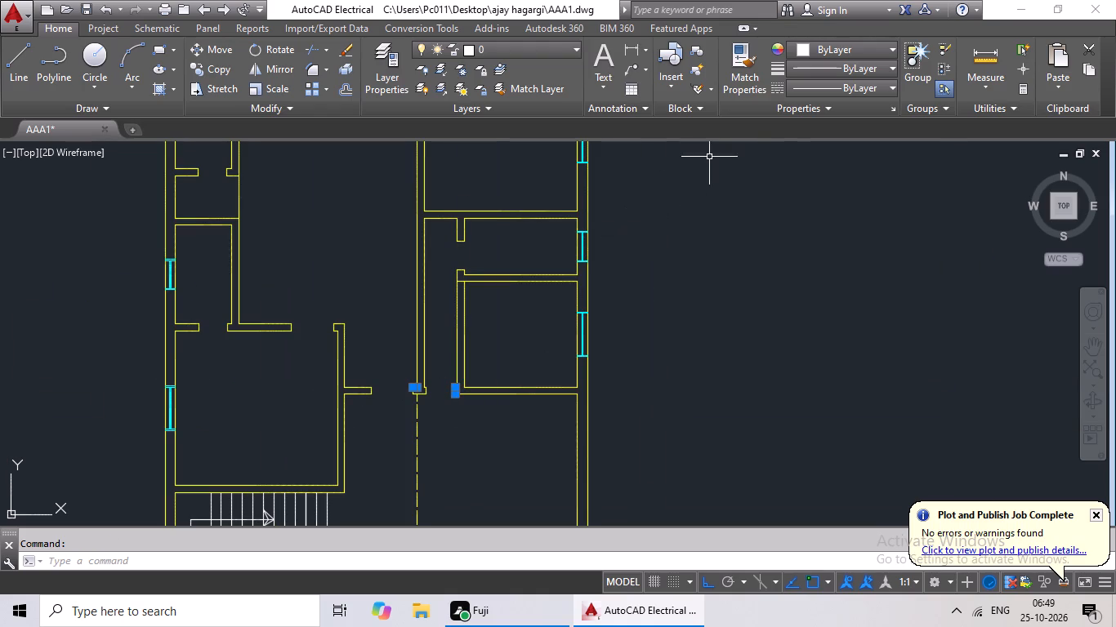
pyautogui.click(888, 48)
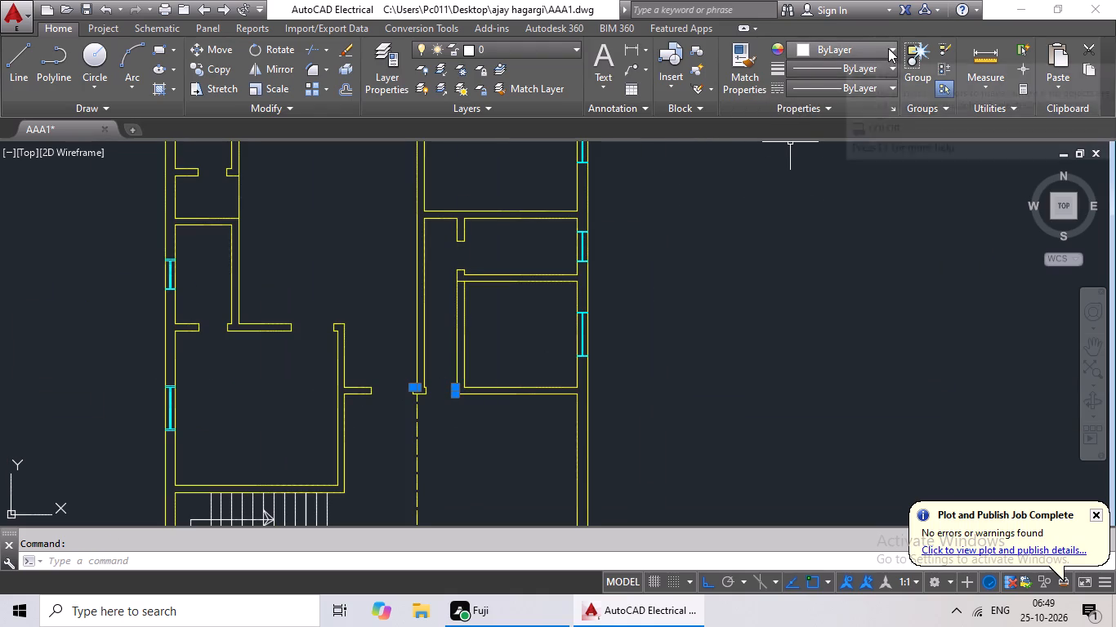
pyautogui.click(819, 130)
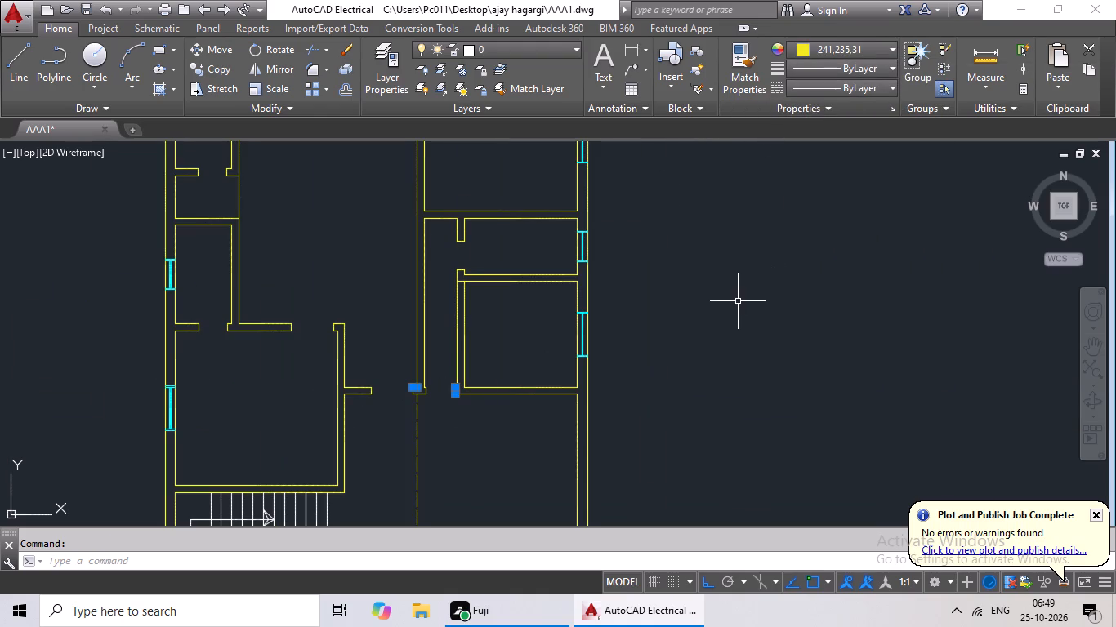
pyautogui.press('Escape')
# Open the tool palettes and place a Door - Metric block in the empty space to the right of the plan.
pyautogui.scroll(-3, 700, 316)
pyautogui.moveTo(723, 298); pyautogui.dragTo(624, 331, button='middle')
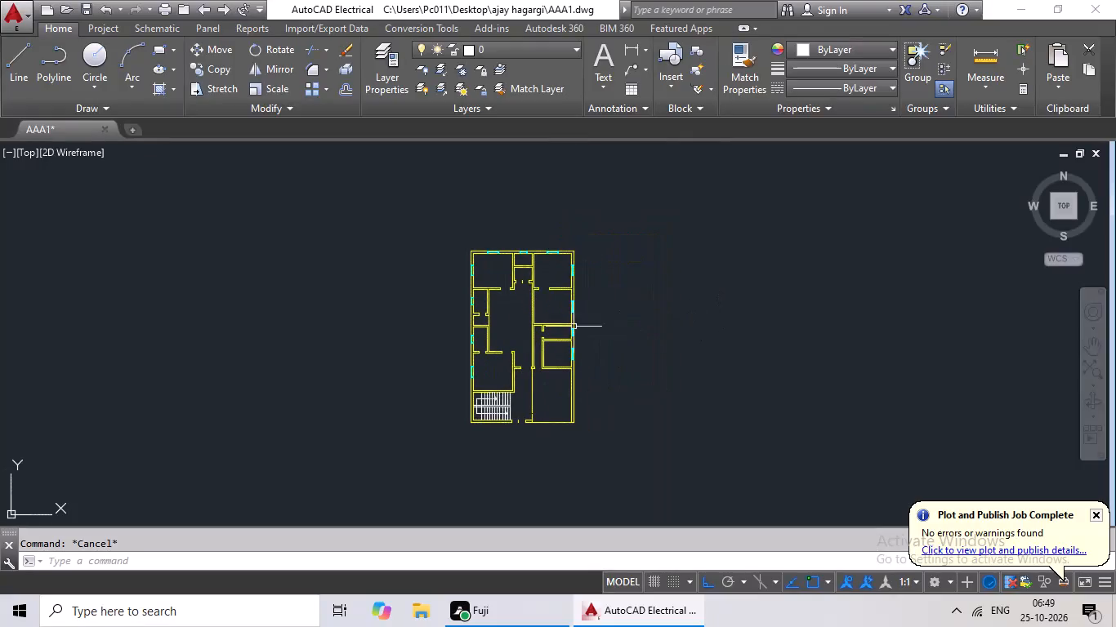
pyautogui.scroll(1, 539, 280)
pyautogui.press('Escape')
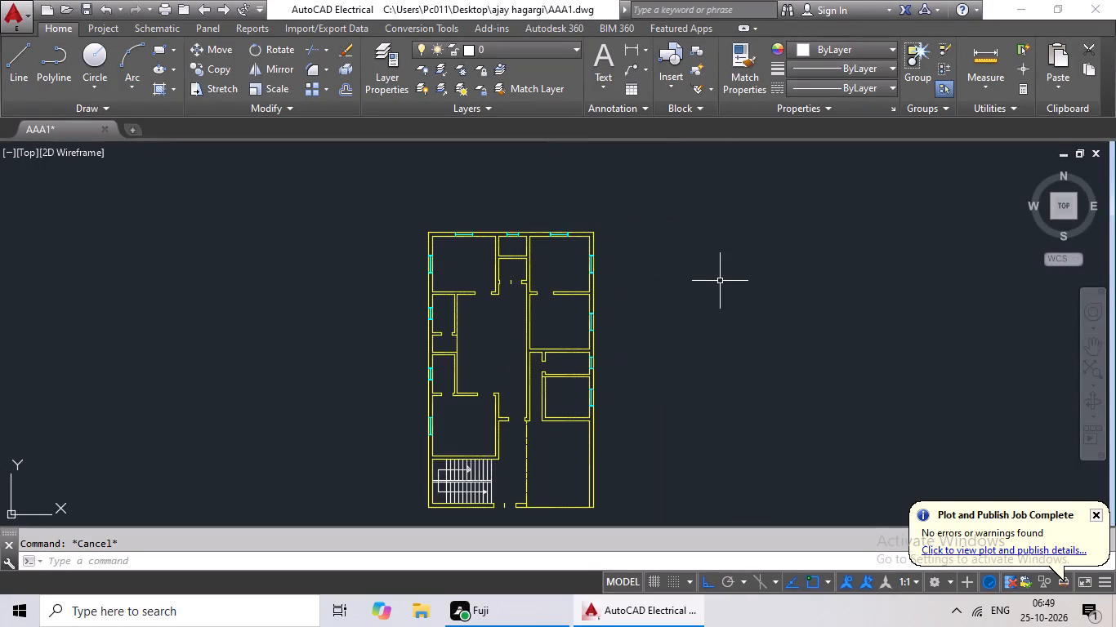
pyautogui.write('tp')
pyautogui.press('space')
pyautogui.press('space')
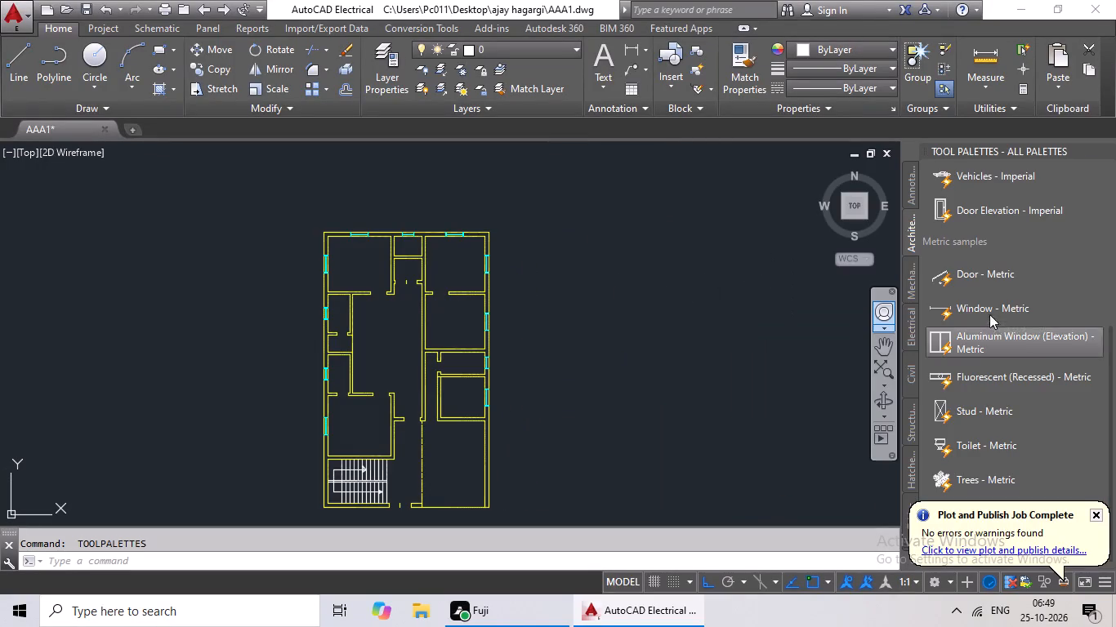
pyautogui.doubleClick(998, 273)
pyautogui.click(650, 284)
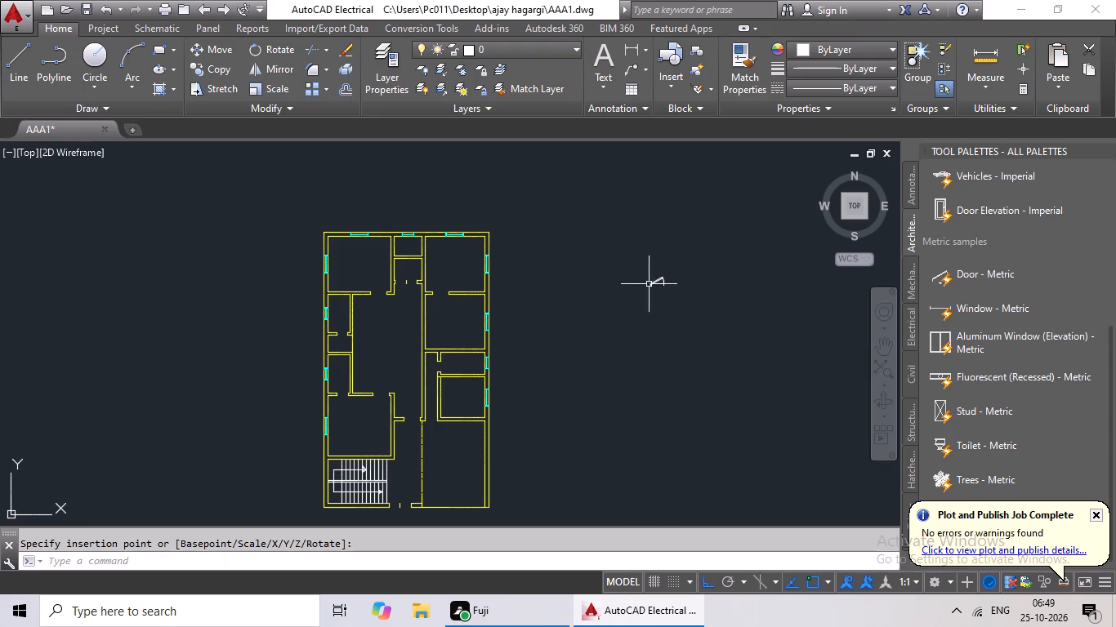
# Place three more Door - Metric blocks below the first one and close the tool palettes.
pyautogui.doubleClick(1008, 277)
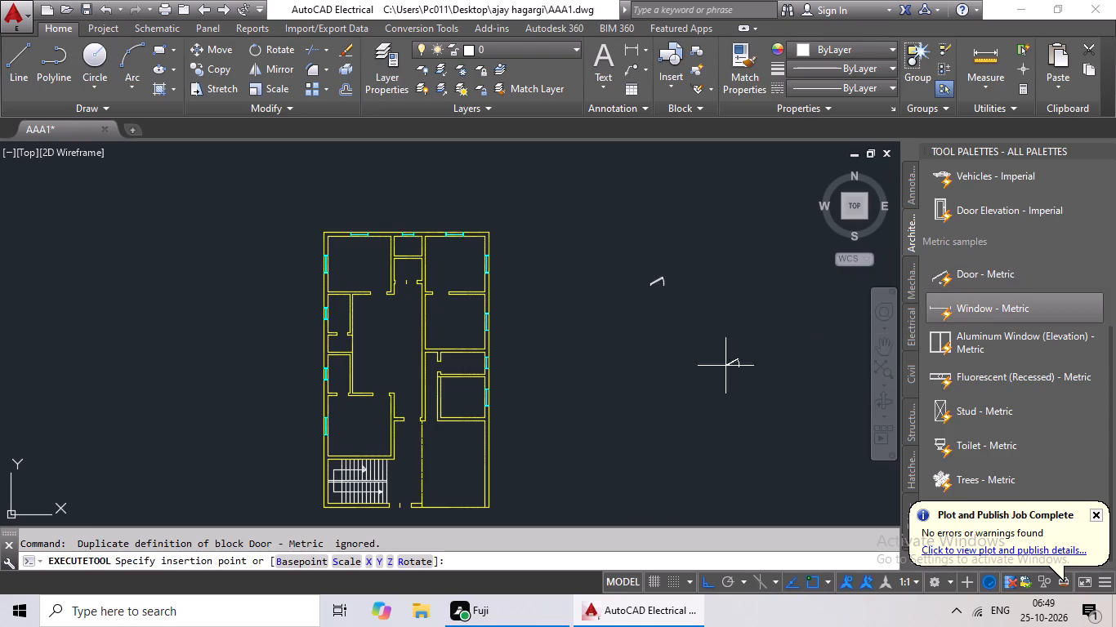
pyautogui.click(595, 364)
pyautogui.doubleClick(986, 272)
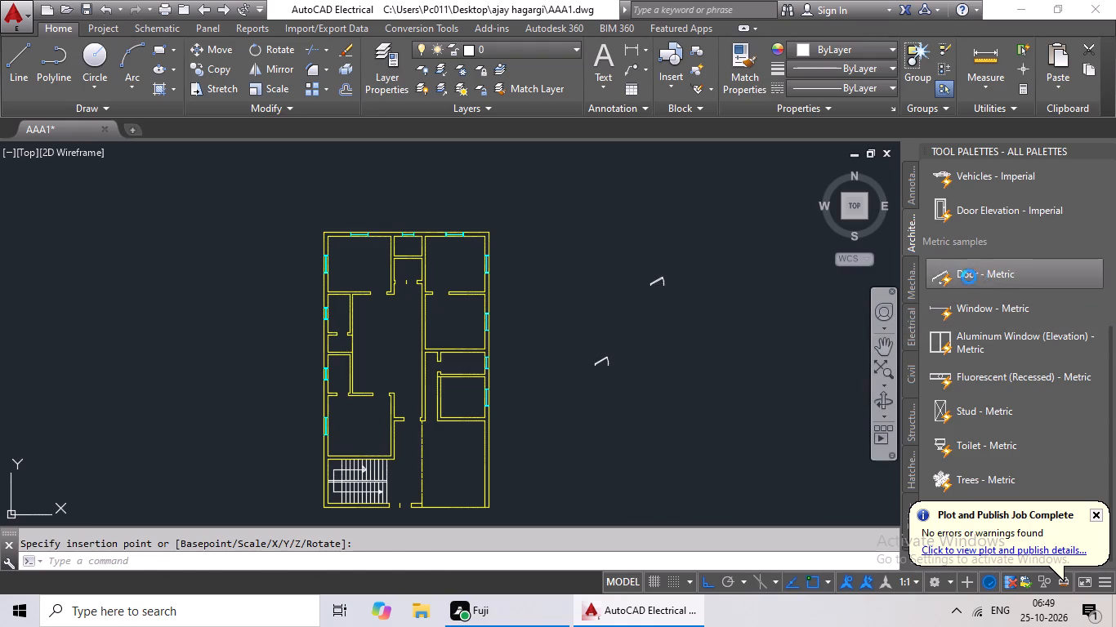
pyautogui.click(721, 360)
pyautogui.click(965, 269)
pyautogui.moveTo(966, 269); pyautogui.dragTo(954, 276)
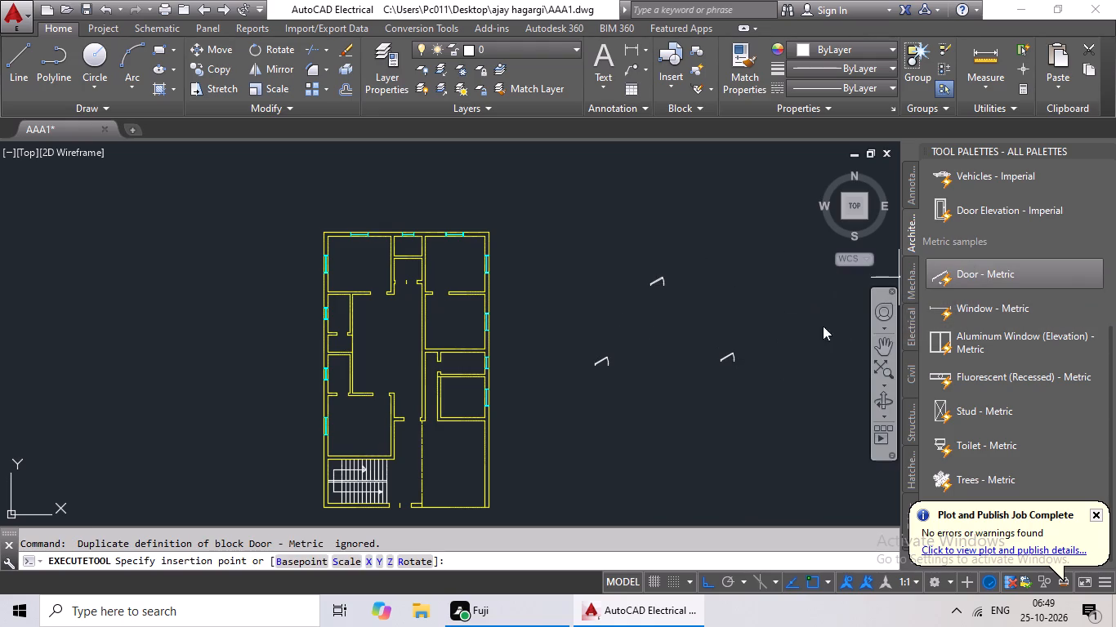
pyautogui.click(646, 409)
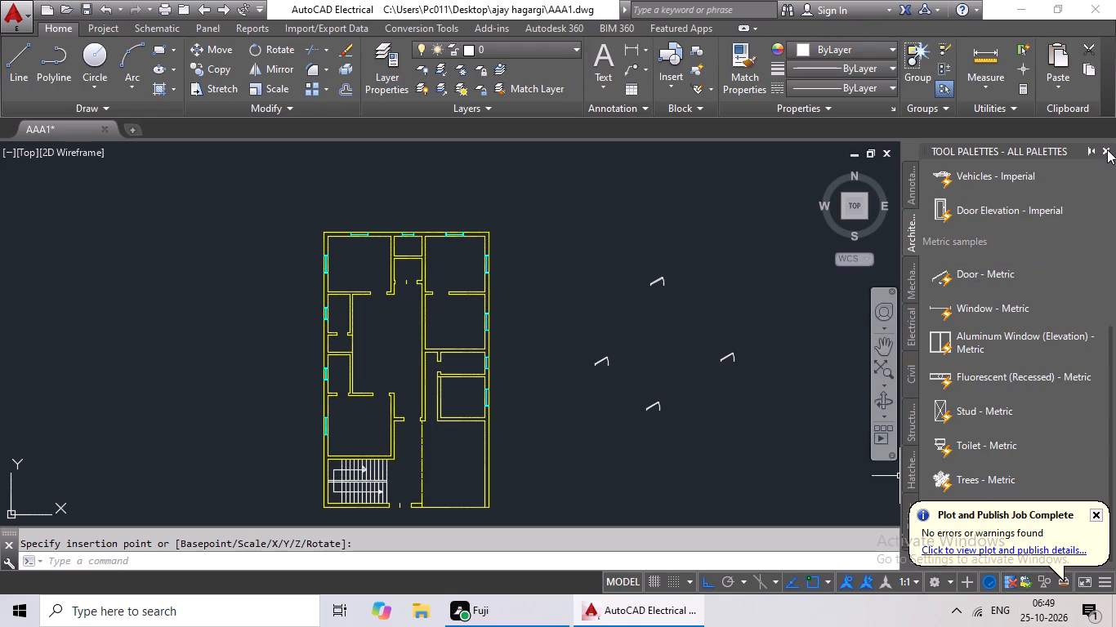
pyautogui.click(1107, 149)
# Set the uppermost loose door block to a fully open leaf, perpendicular to its opening.
pyautogui.scroll(2, 781, 282)
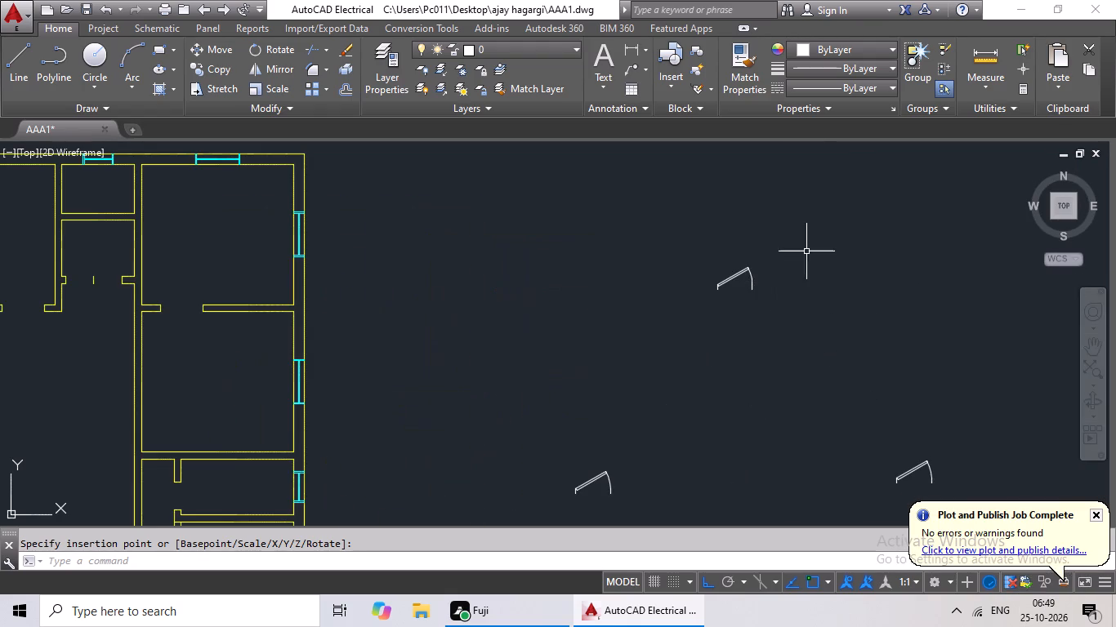
pyautogui.scroll(1, 740, 278)
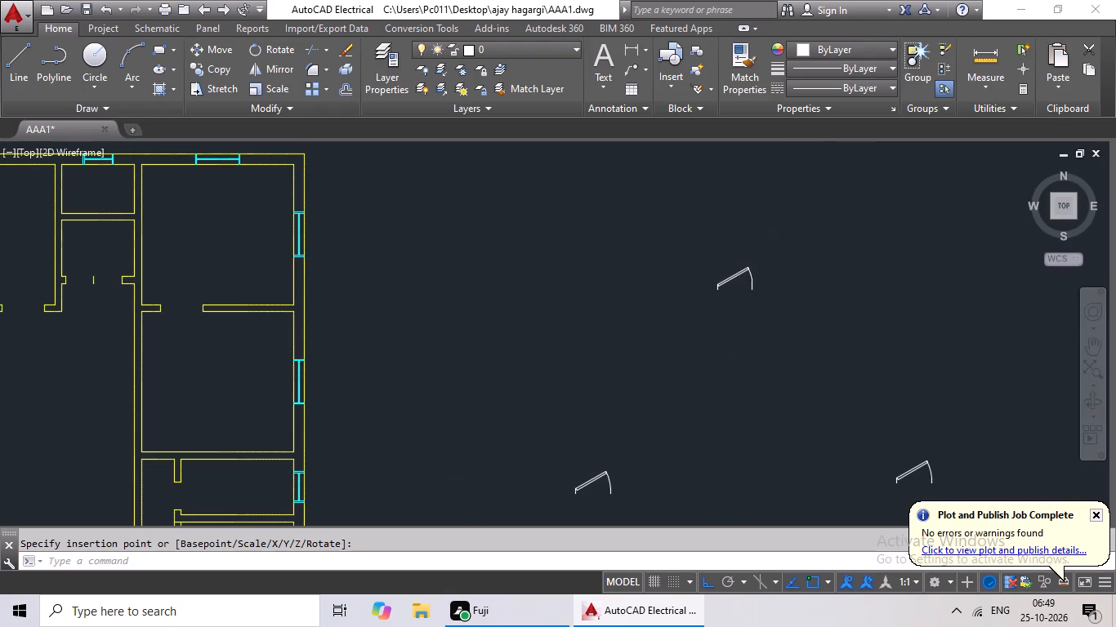
pyautogui.scroll(1, 740, 278)
pyautogui.click(735, 271)
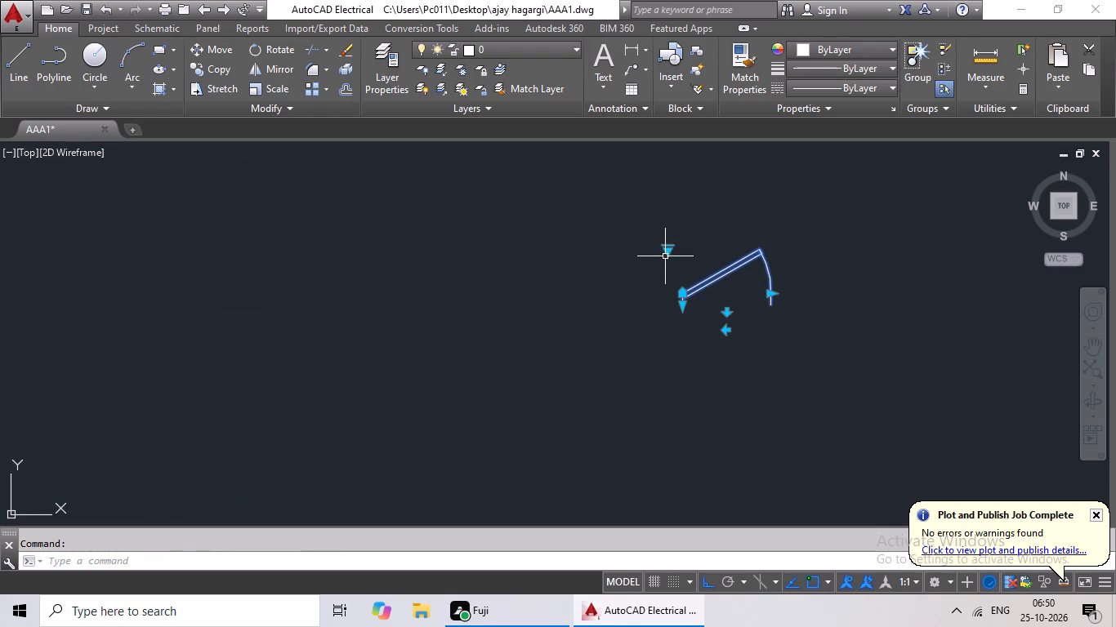
pyautogui.click(670, 247)
pyautogui.click(725, 304)
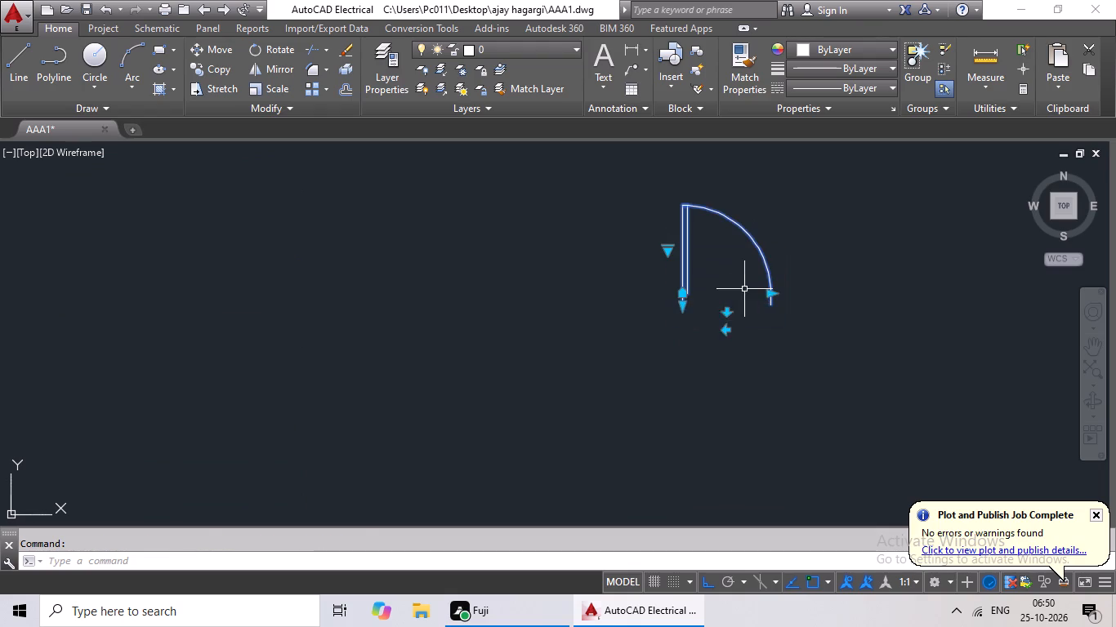
# Copy the fully open door and paste it at the midpoint of the left jamb of the small top-centre room's lower opening.
pyautogui.scroll(-3, 744, 288)
pyautogui.moveTo(801, 266); pyautogui.dragTo(730, 287, button='middle')
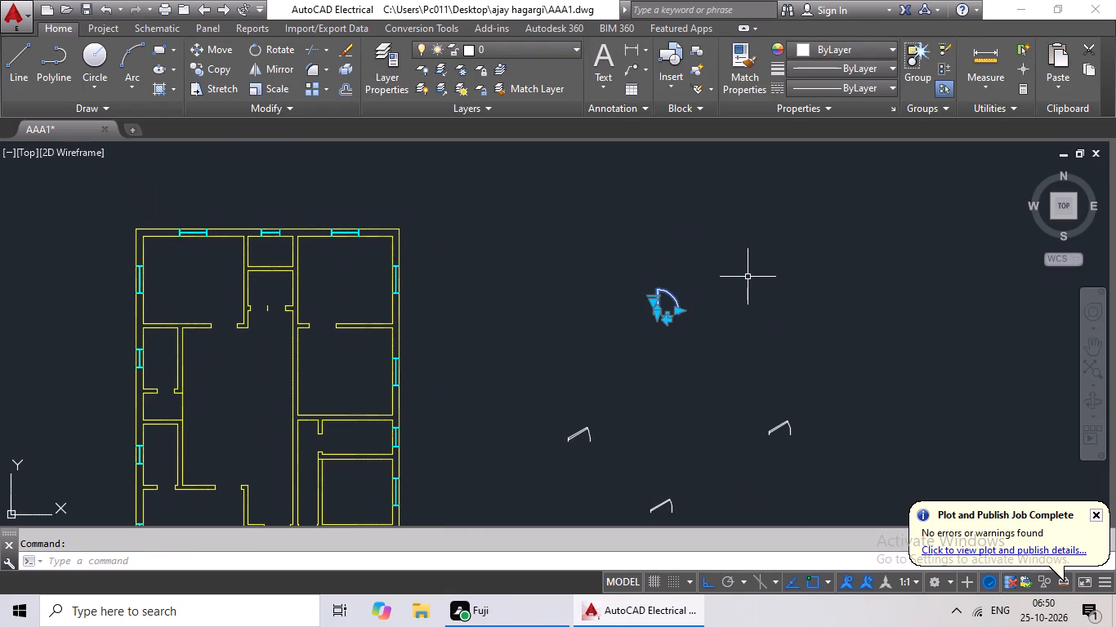
pyautogui.hotkey('ctrl', 'c')
pyautogui.hotkey('ctrl', 'v')
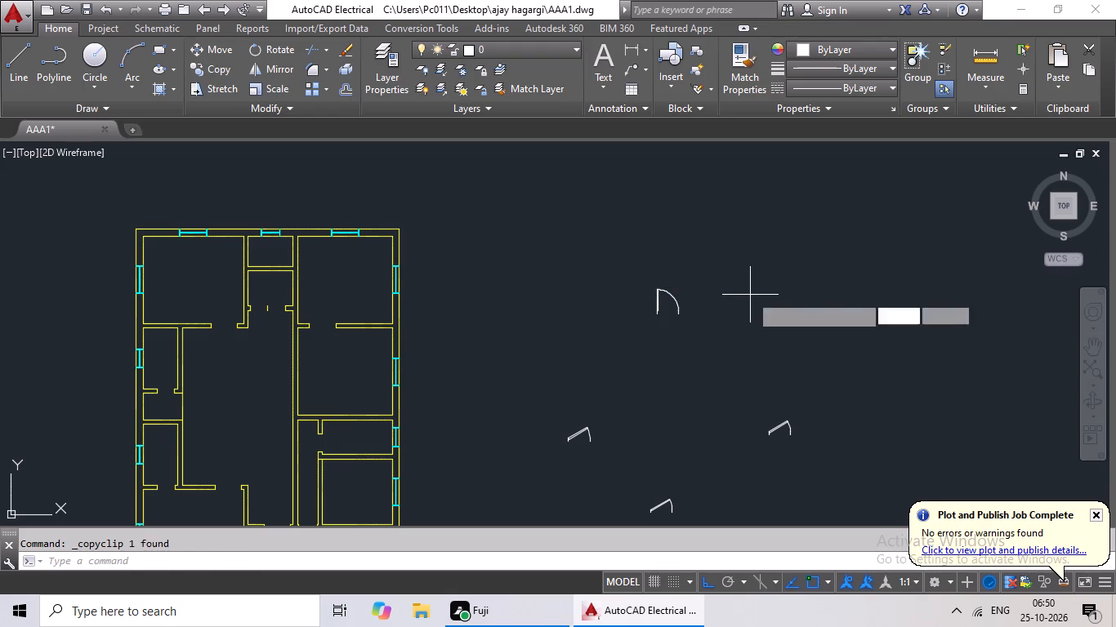
pyautogui.moveTo(563, 311); pyautogui.dragTo(644, 281, button='middle')
pyautogui.scroll(3, 337, 281)
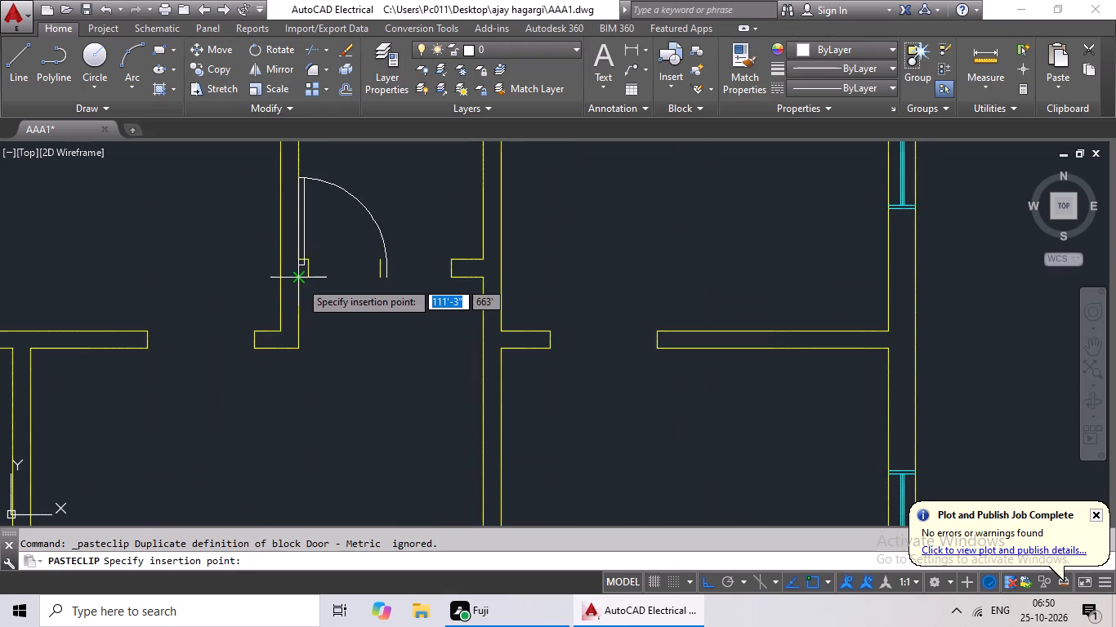
pyautogui.scroll(3, 314, 277)
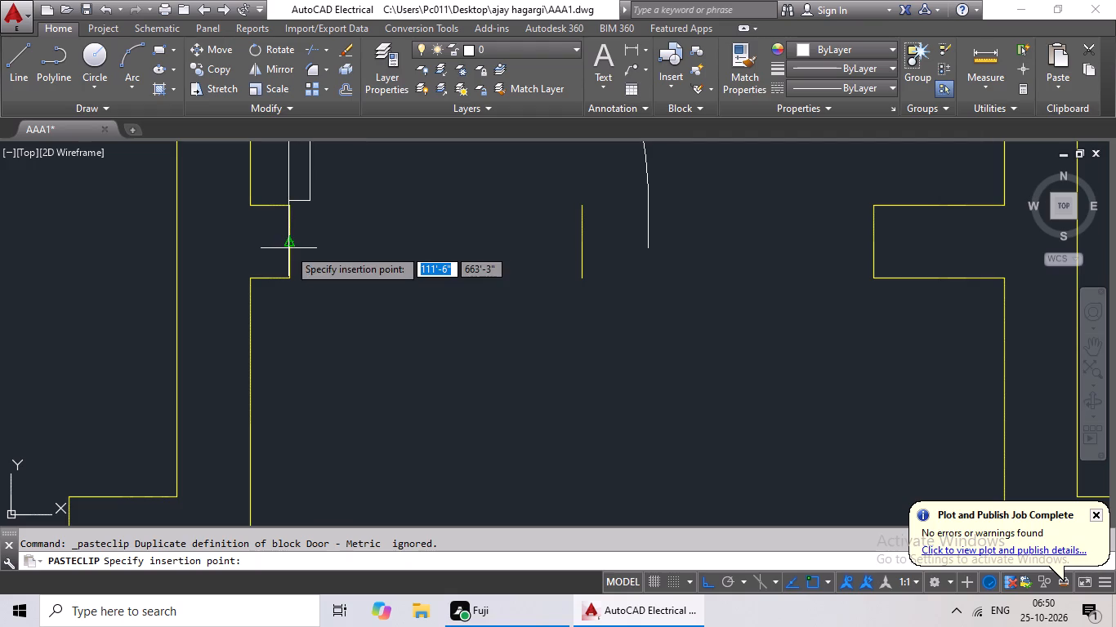
pyautogui.click(289, 248)
pyautogui.scroll(-3, 364, 246)
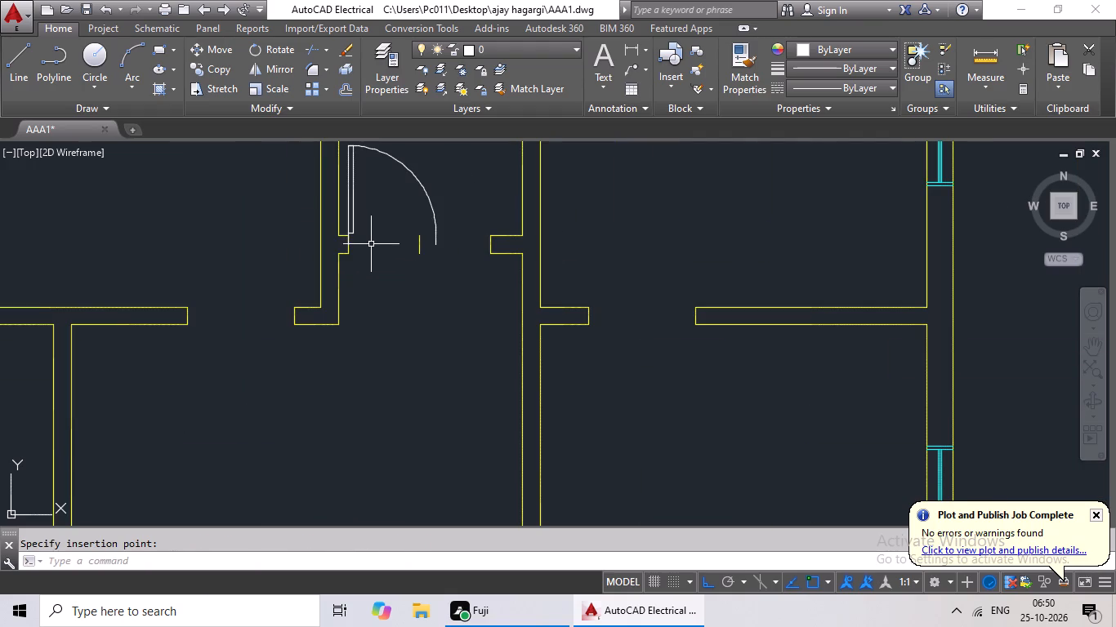
# Scale the door on the top-centre room's left jamb by reference, from its full width to the short centre line of the opening.
pyautogui.click(355, 230)
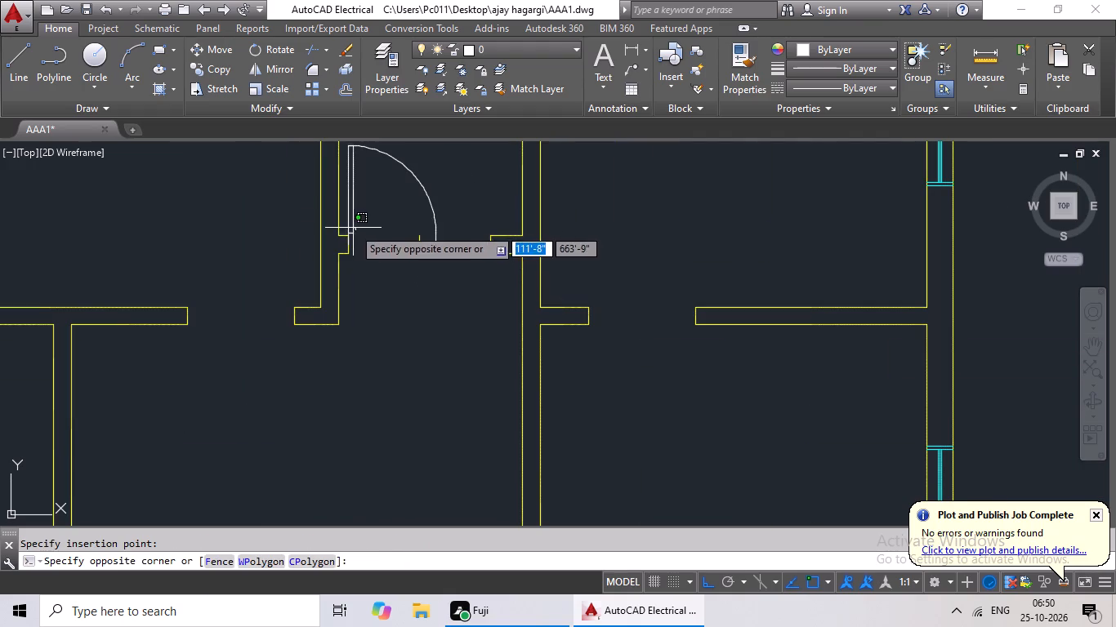
pyautogui.click(351, 227)
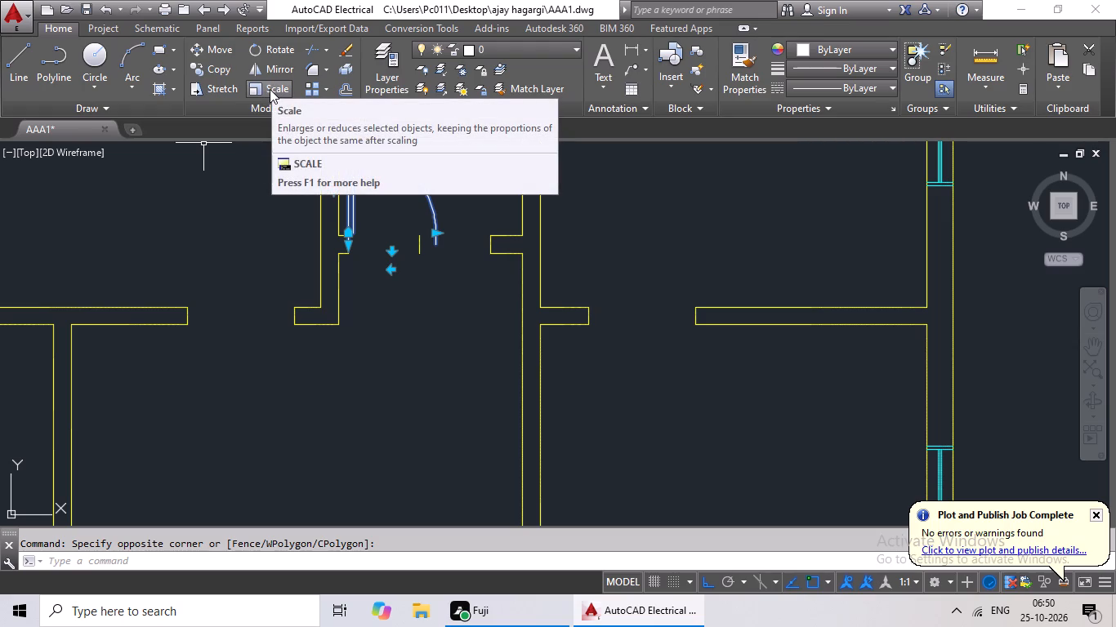
pyautogui.click(270, 89)
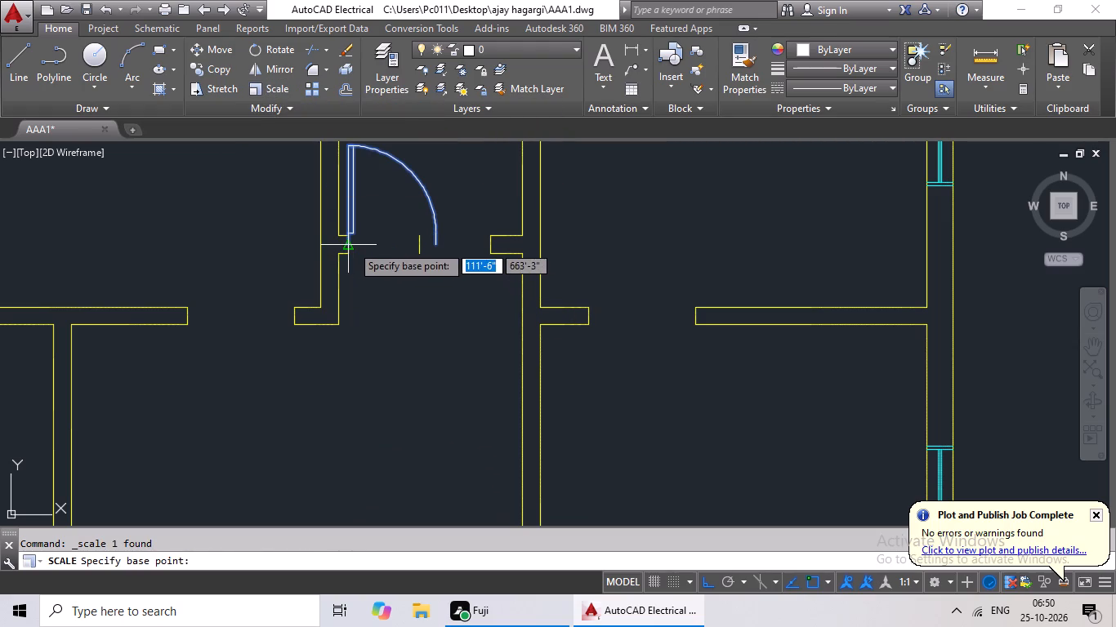
pyautogui.click(351, 244)
pyautogui.click(289, 557)
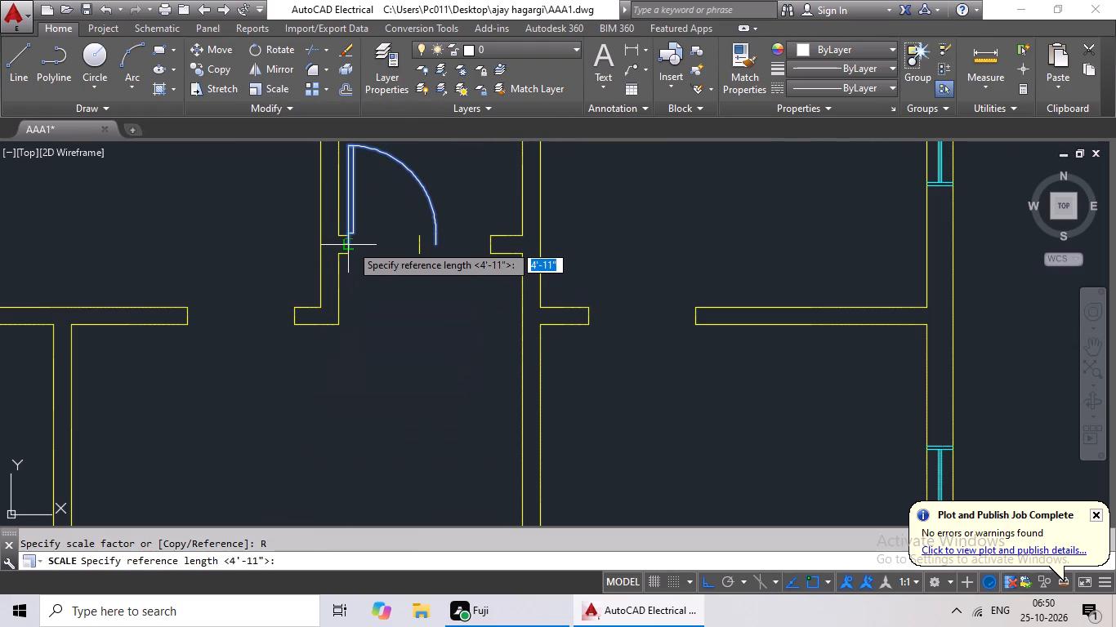
pyautogui.scroll(4, 354, 239)
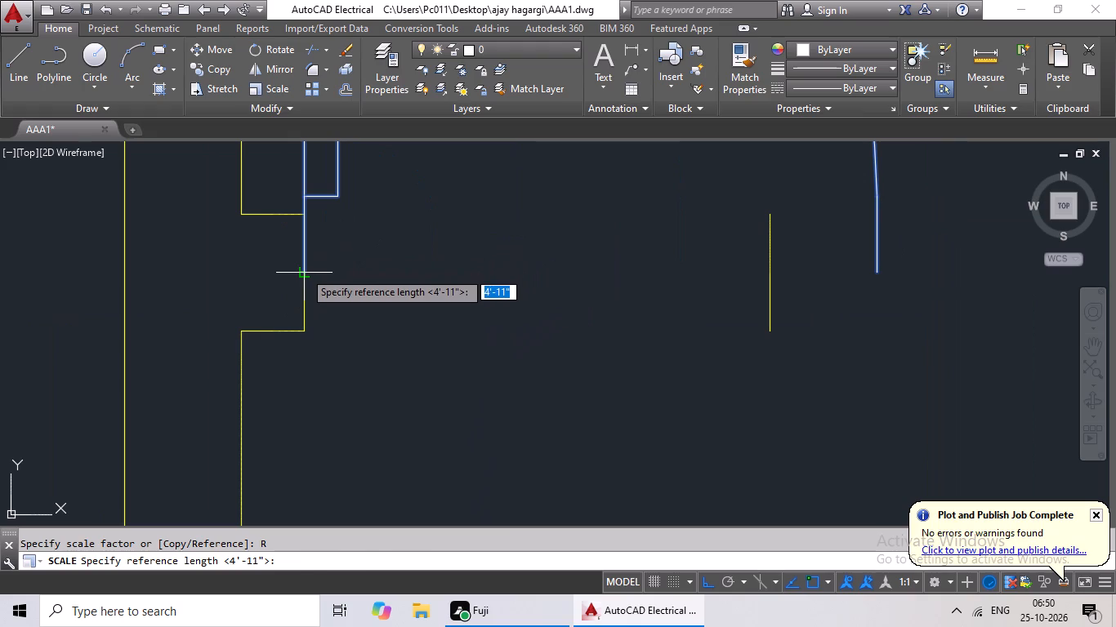
pyautogui.click(304, 271)
pyautogui.moveTo(461, 257); pyautogui.dragTo(353, 300, button='middle')
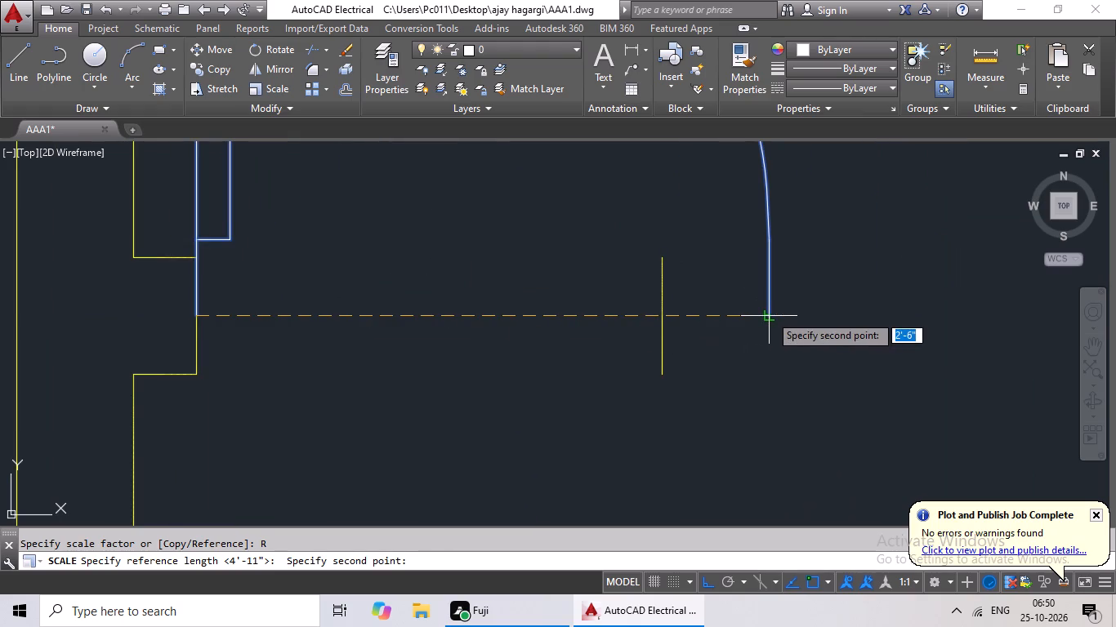
pyautogui.click(771, 313)
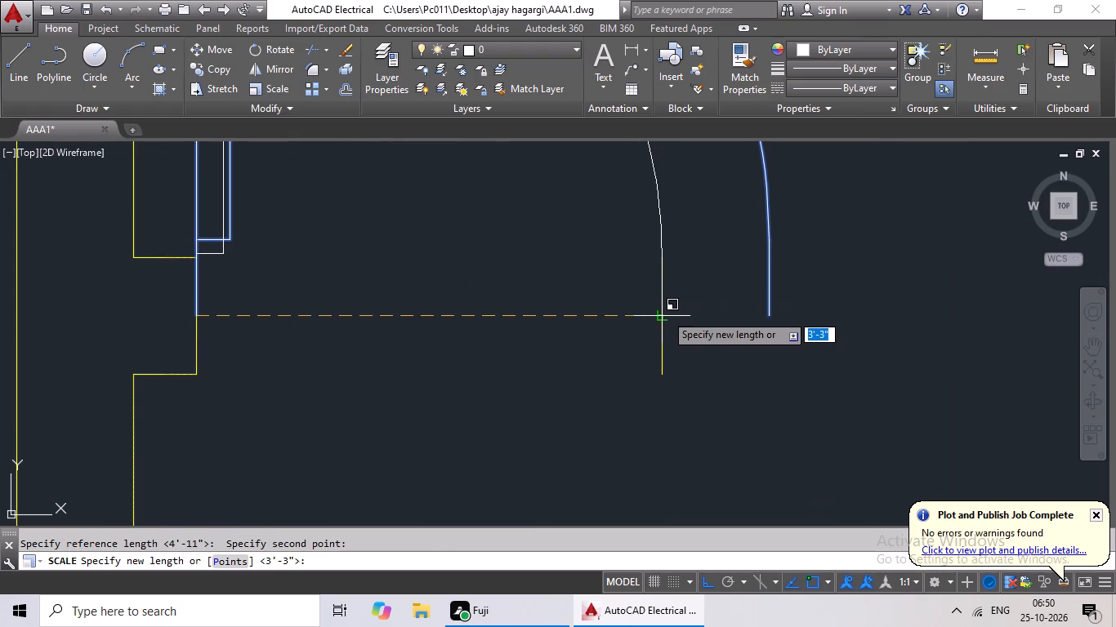
pyautogui.click(664, 313)
# Mirror the loose fully open door block about a vertical line beside it, erasing the source object.
pyautogui.scroll(-1, 710, 306)
pyautogui.scroll(-2, 787, 303)
pyautogui.moveTo(786, 305); pyautogui.dragTo(757, 319, button='middle')
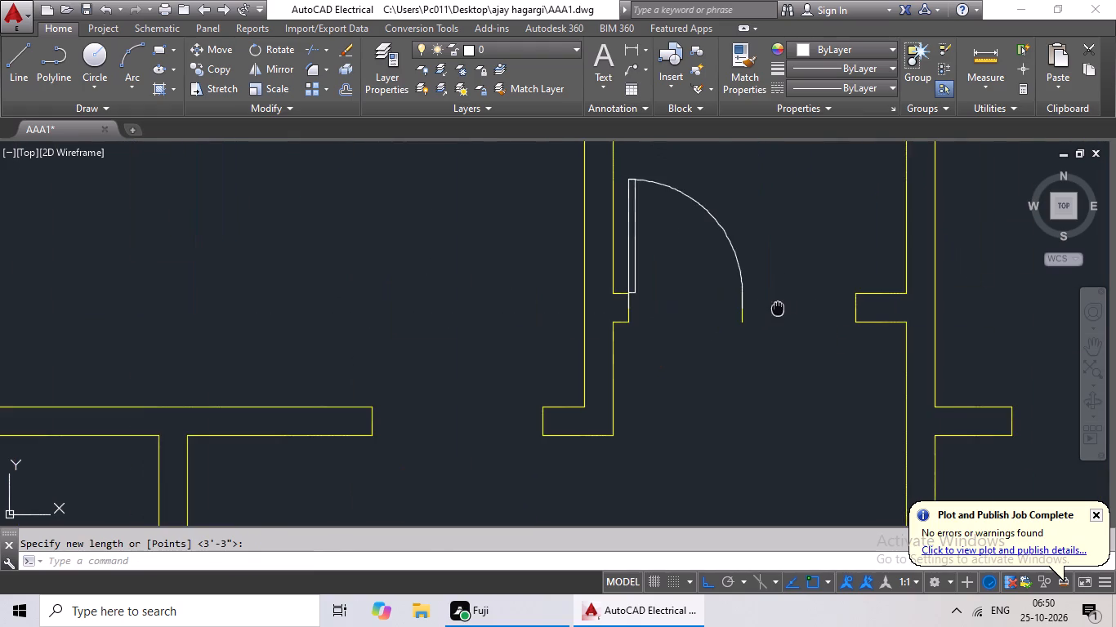
pyautogui.moveTo(757, 319); pyautogui.dragTo(573, 391, button='middle')
pyautogui.scroll(-2, 618, 368)
pyautogui.moveTo(624, 359); pyautogui.dragTo(516, 358, button='middle')
pyautogui.scroll(-2, 678, 357)
pyautogui.moveTo(703, 350); pyautogui.dragTo(479, 328, button='middle')
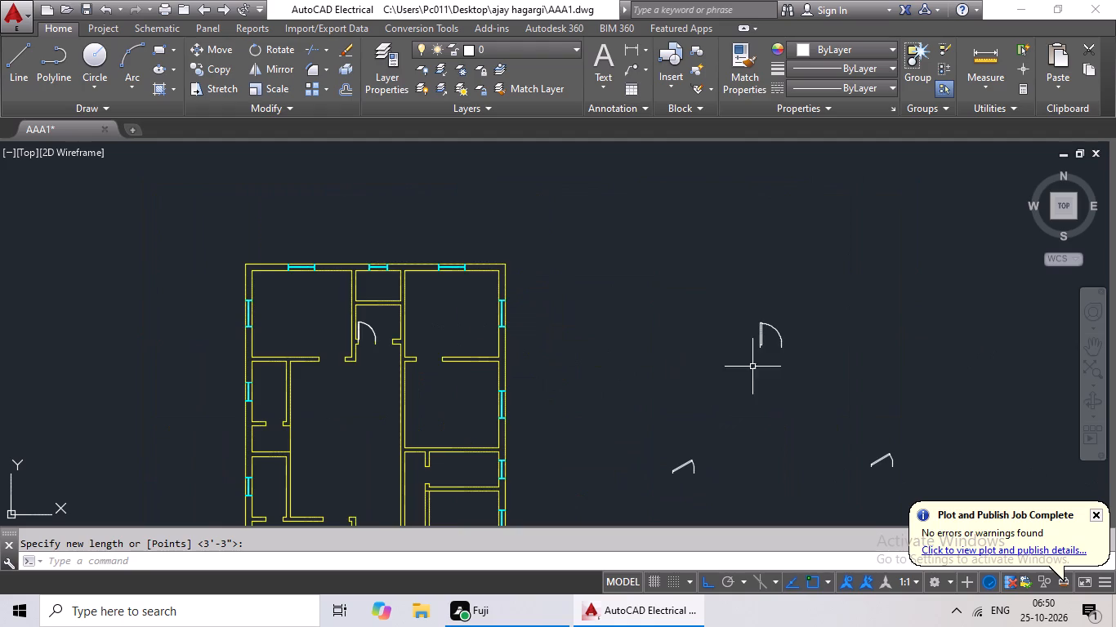
pyautogui.moveTo(766, 362); pyautogui.dragTo(584, 362, button='middle')
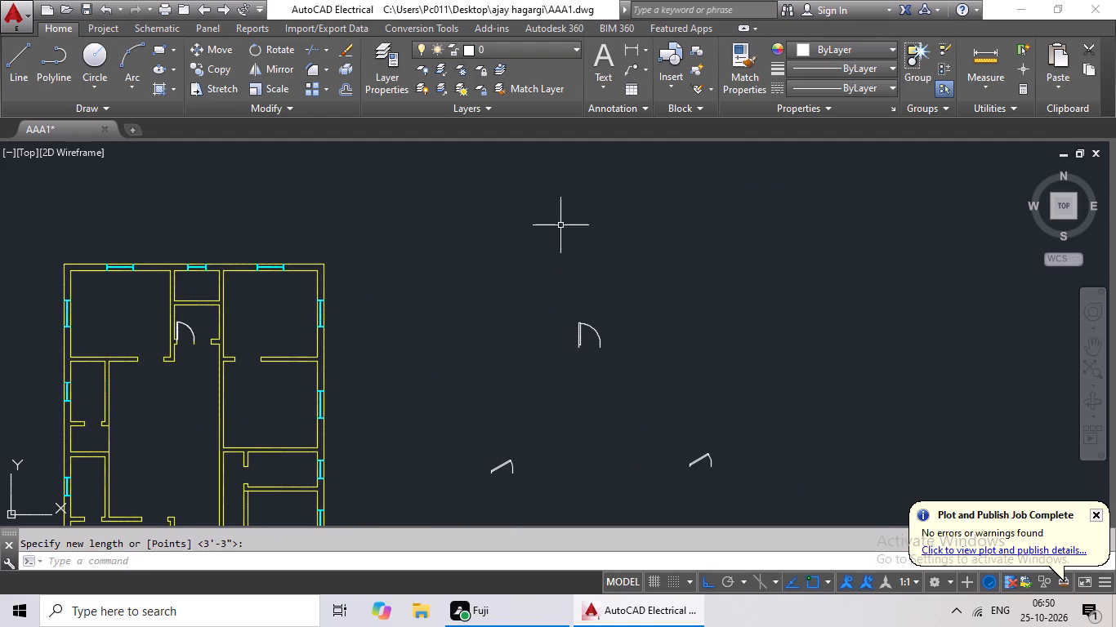
pyautogui.click(597, 340)
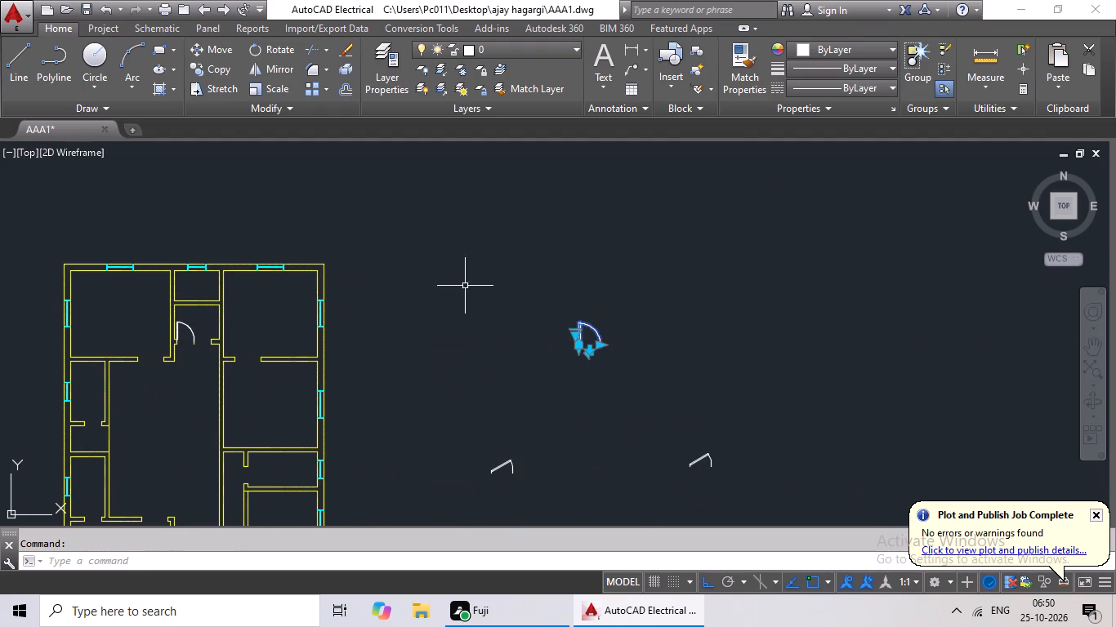
pyautogui.click(270, 64)
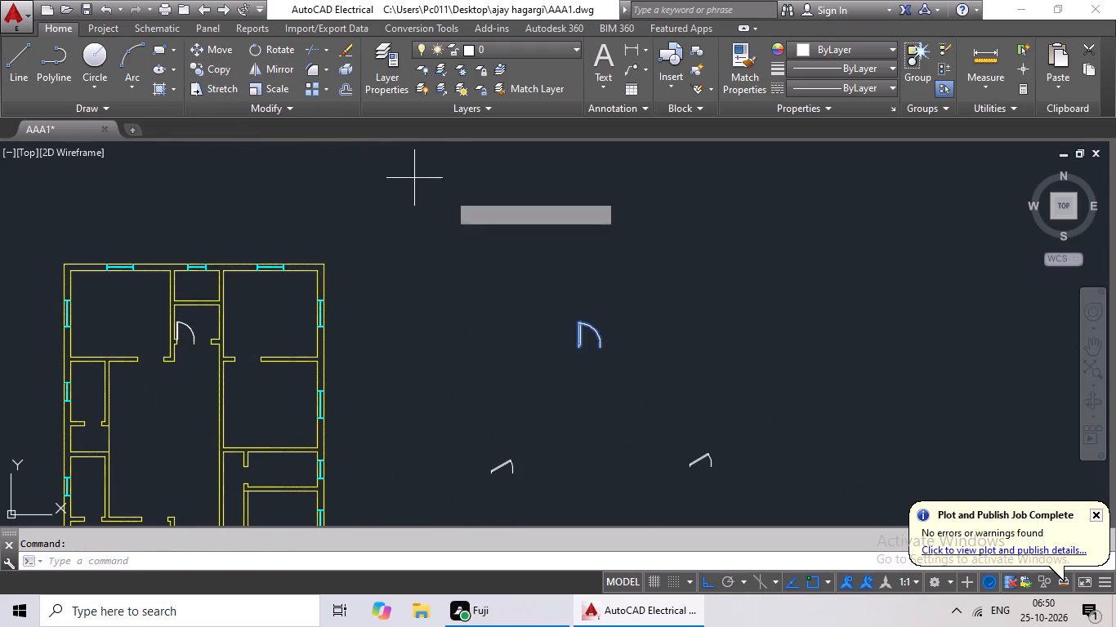
pyautogui.click(631, 345)
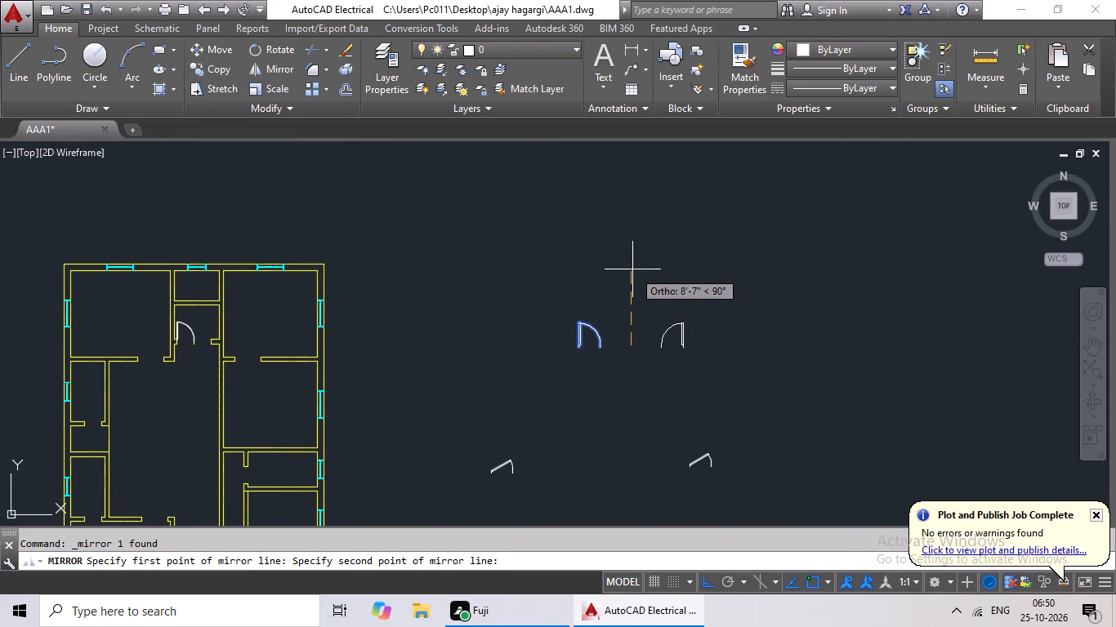
pyautogui.click(632, 268)
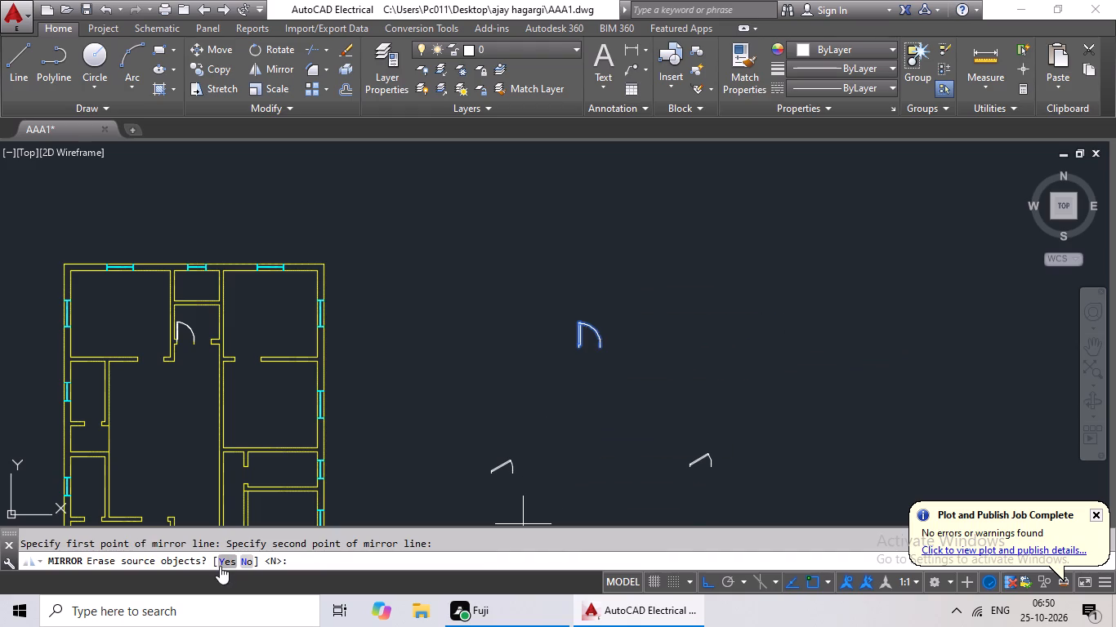
pyautogui.click(220, 566)
# Copy the mirrored loose door and paste it at the right jamb of the top-centre room's lower opening.
pyautogui.click(681, 327)
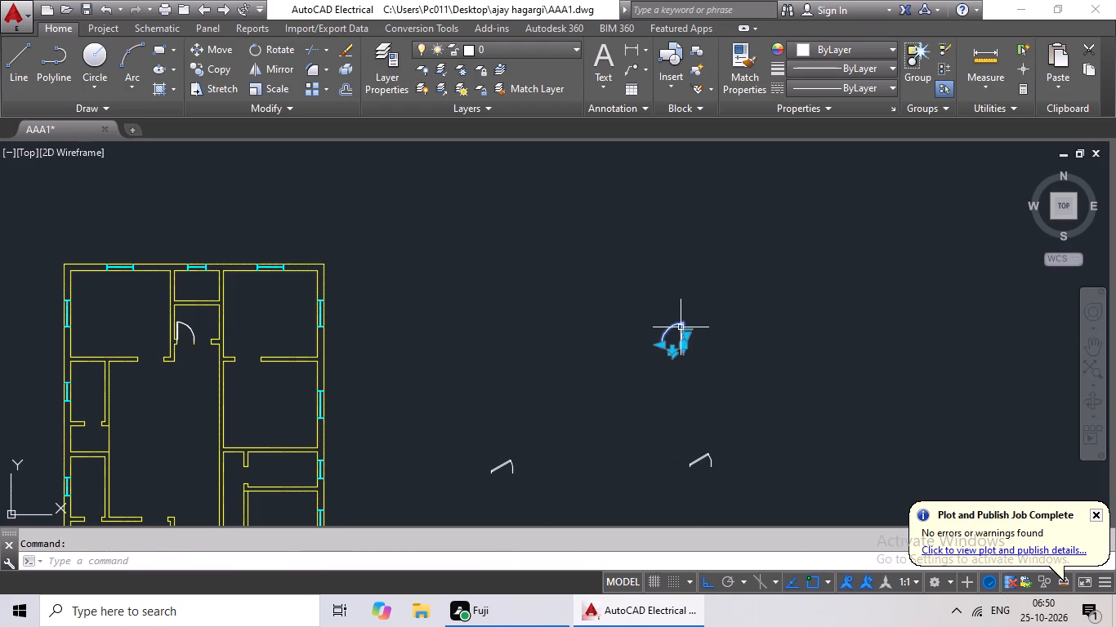
pyautogui.hotkey('ctrl', 'c')
pyautogui.hotkey('ctrl', 'v')
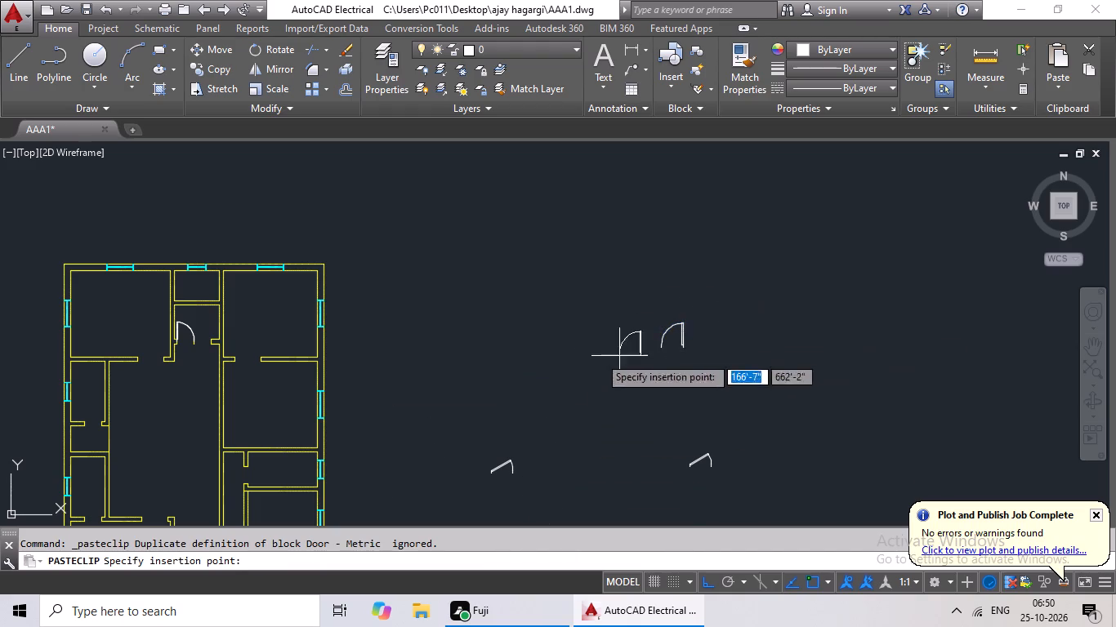
pyautogui.scroll(4, 198, 343)
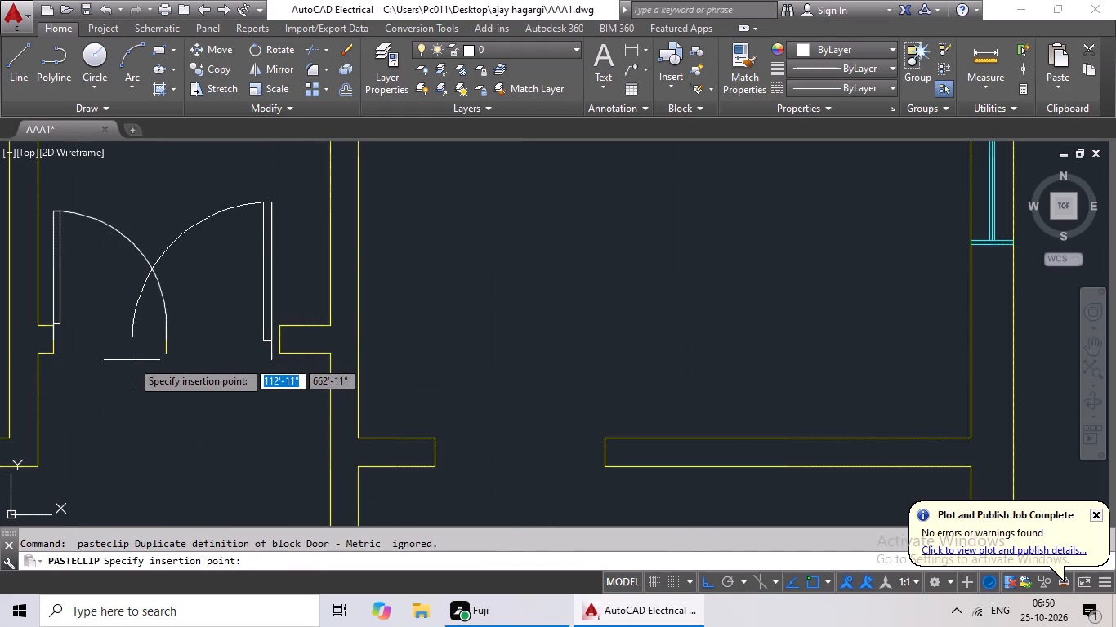
pyautogui.scroll(2, 143, 347)
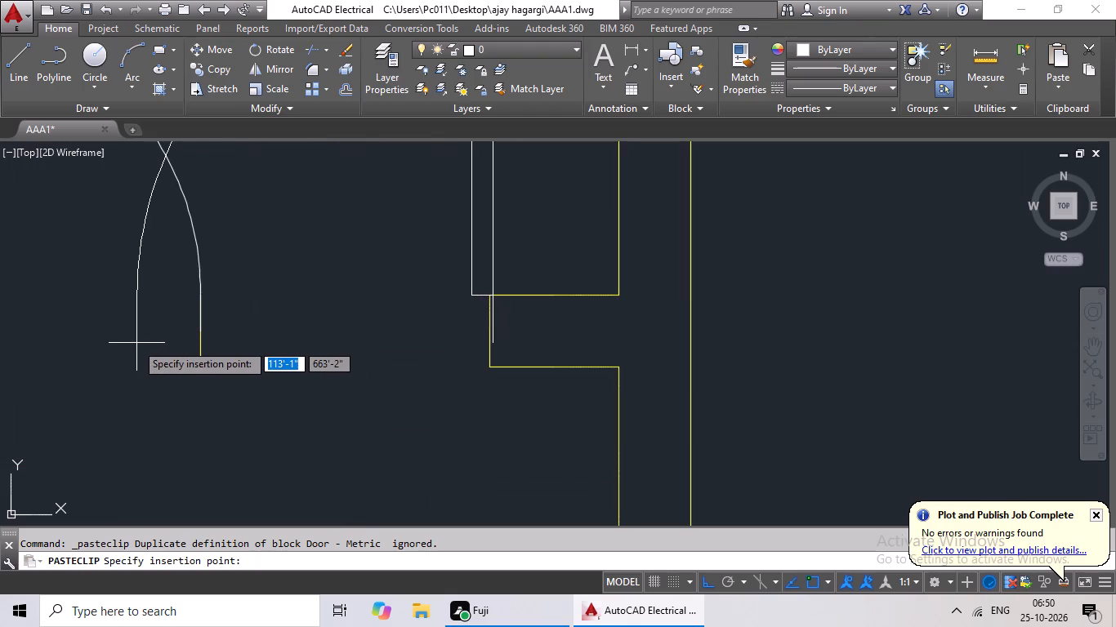
pyautogui.click(132, 341)
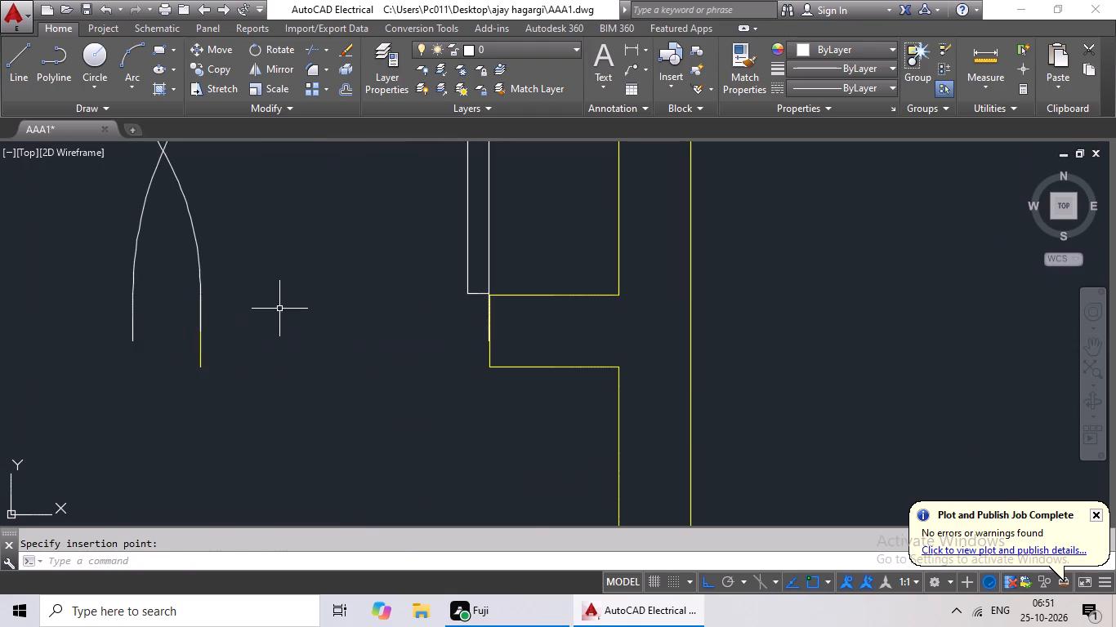
# Scale the right-jamb door by reference from its hinge point so its arc ends at the opening's centre line.
pyautogui.scroll(-2, 279, 309)
pyautogui.click(224, 285)
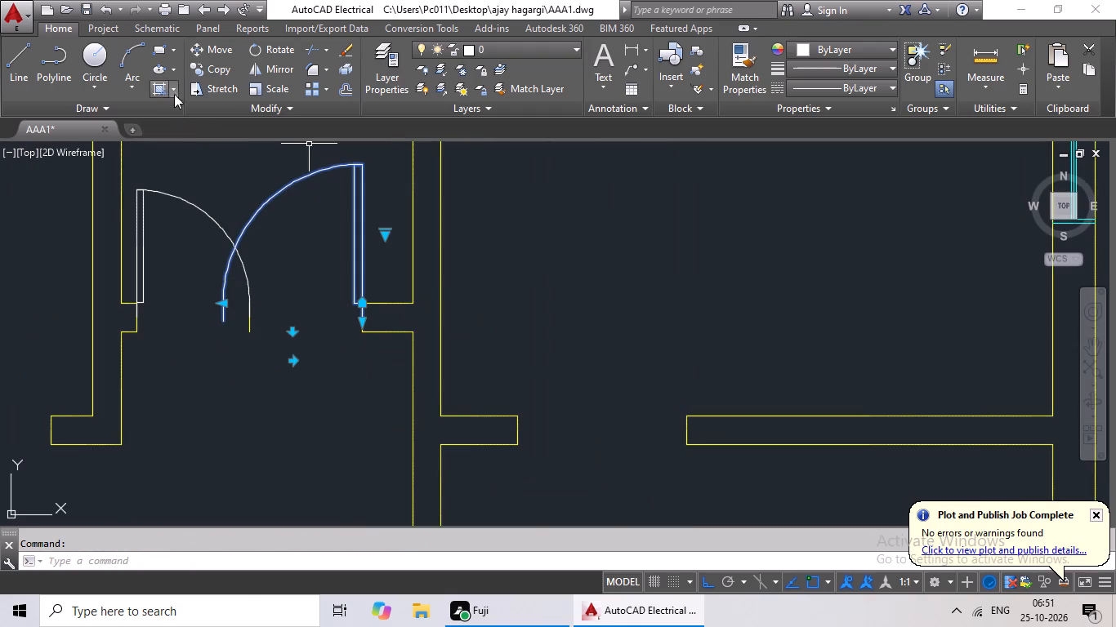
pyautogui.click(268, 87)
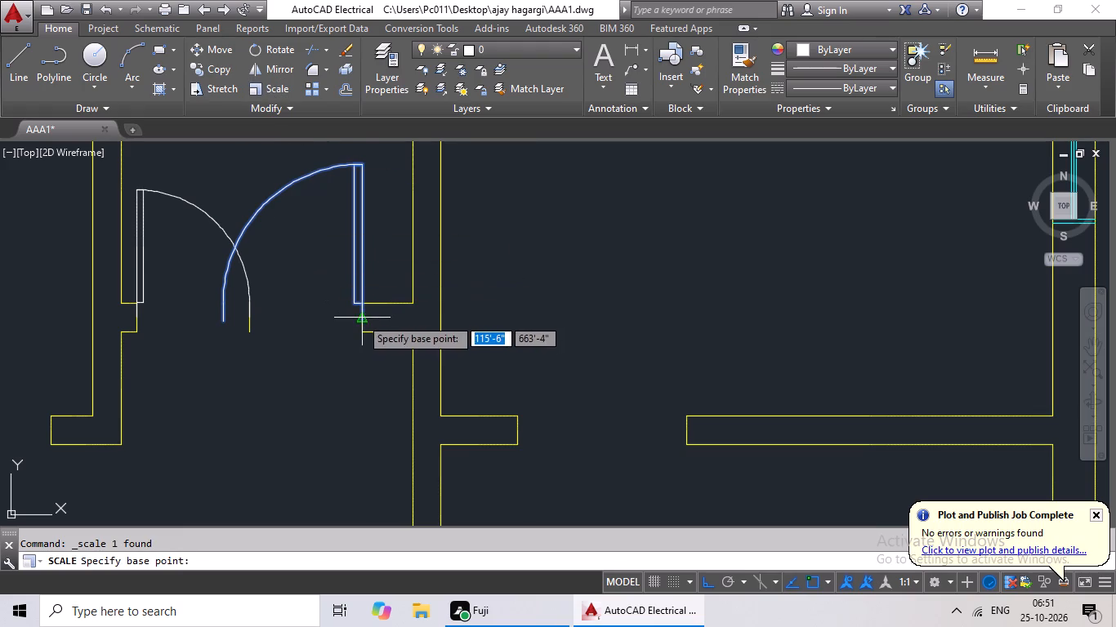
pyautogui.click(359, 318)
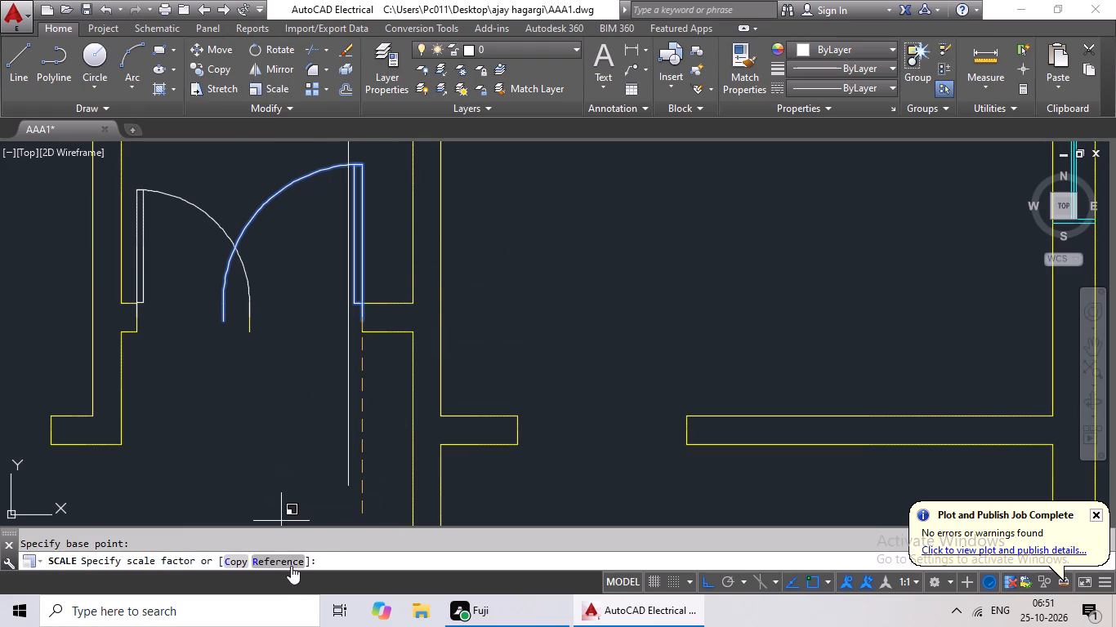
pyautogui.click(291, 562)
pyautogui.click(365, 315)
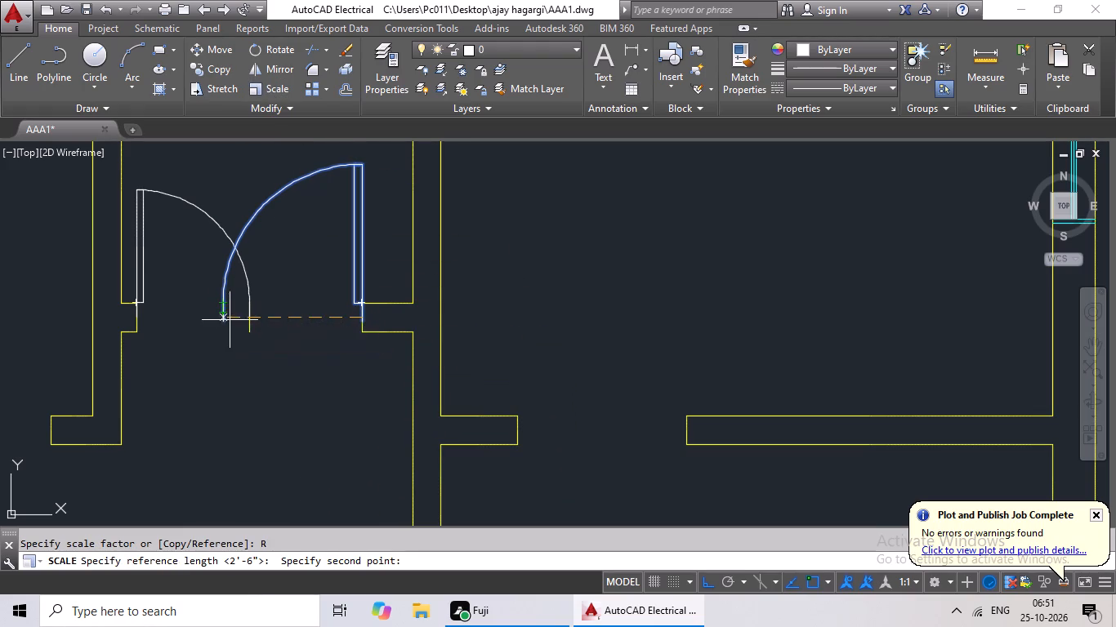
pyautogui.scroll(3, 225, 311)
pyautogui.click(212, 333)
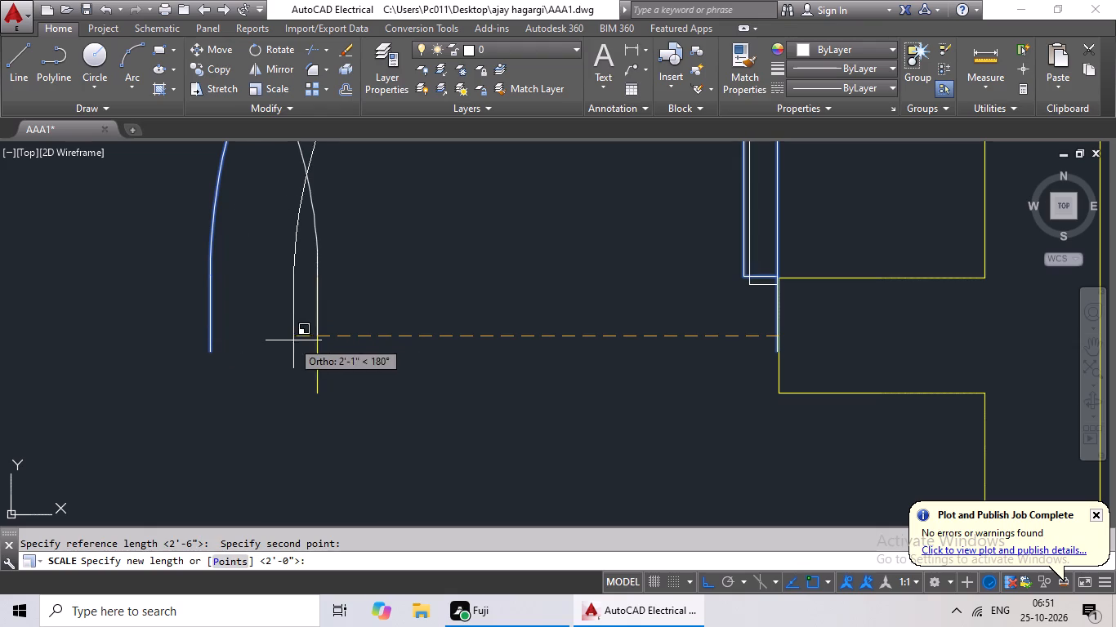
pyautogui.scroll(2, 320, 345)
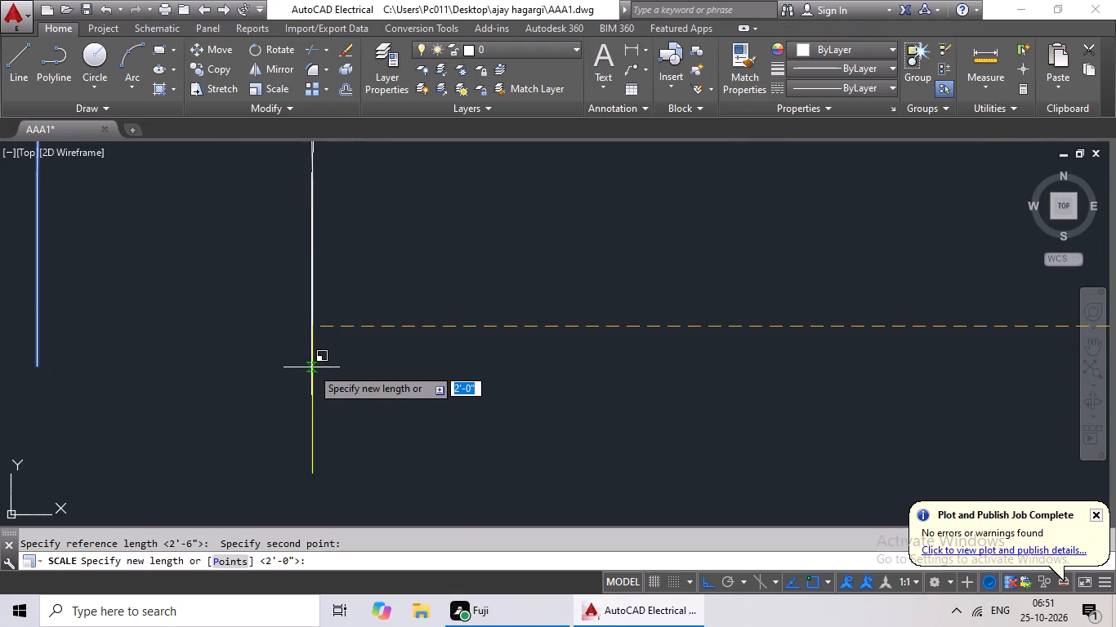
pyautogui.click(312, 371)
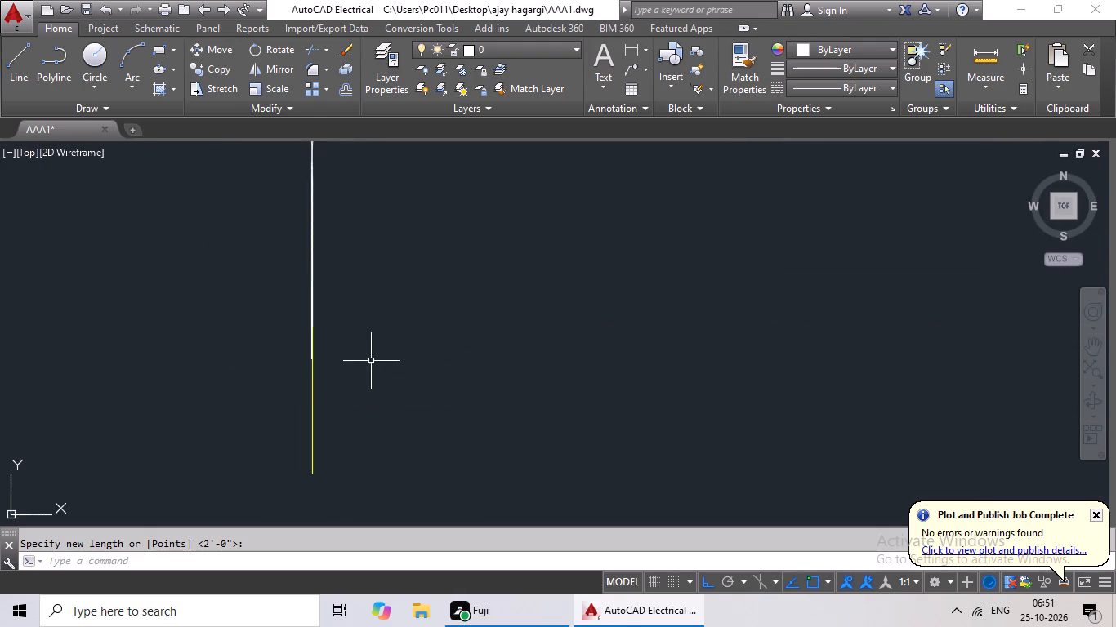
# Rotate the loose fully open door block 270° about its lower hinge-side corner.
pyautogui.scroll(-4, 372, 361)
pyautogui.scroll(-2, 444, 347)
pyautogui.moveTo(452, 367); pyautogui.dragTo(460, 330, button='middle')
pyautogui.scroll(-2, 463, 316)
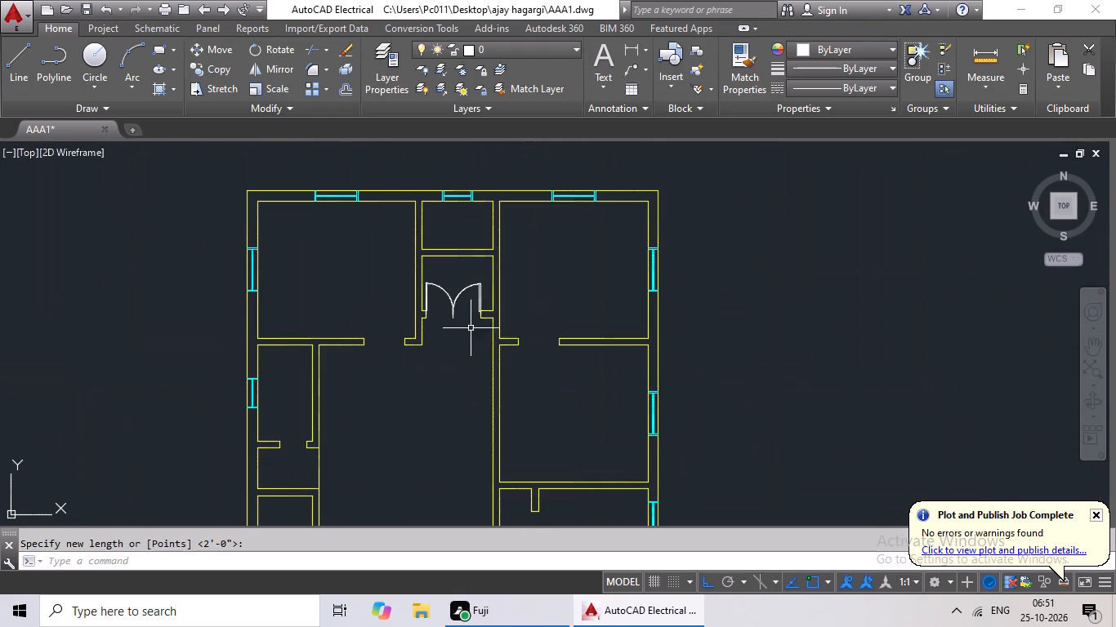
pyautogui.moveTo(537, 328); pyautogui.dragTo(486, 228, button='middle')
pyautogui.moveTo(481, 235); pyautogui.dragTo(499, 194, button='middle')
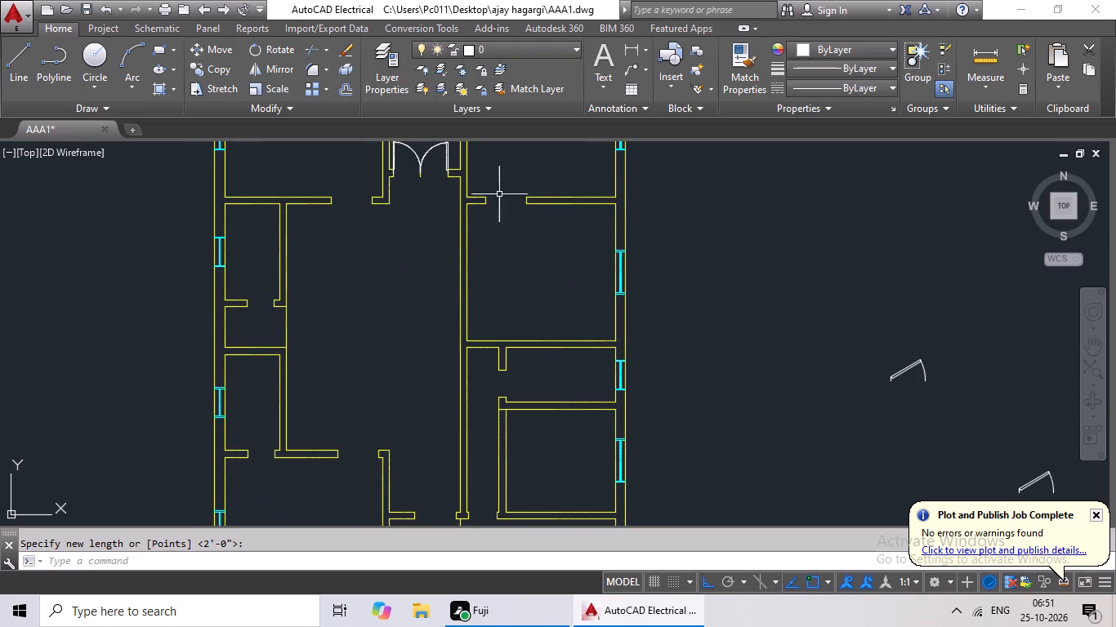
pyautogui.moveTo(502, 215); pyautogui.dragTo(461, 214, button='middle')
pyautogui.moveTo(559, 244); pyautogui.dragTo(328, 214, button='middle')
pyautogui.scroll(-1, 735, 273)
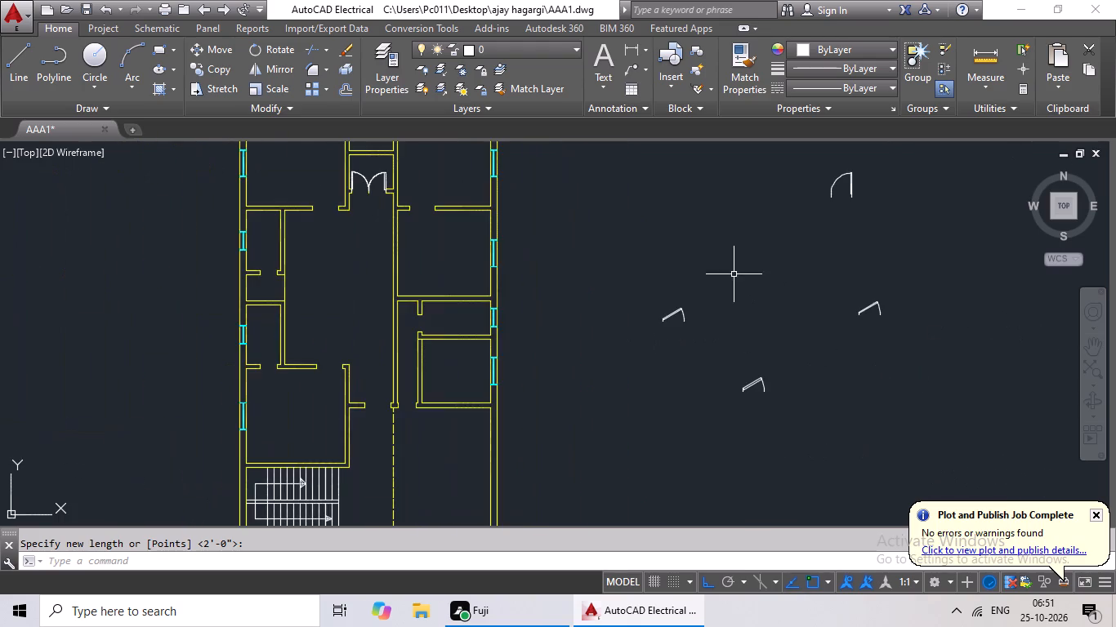
pyautogui.moveTo(736, 262); pyautogui.dragTo(472, 303, button='middle')
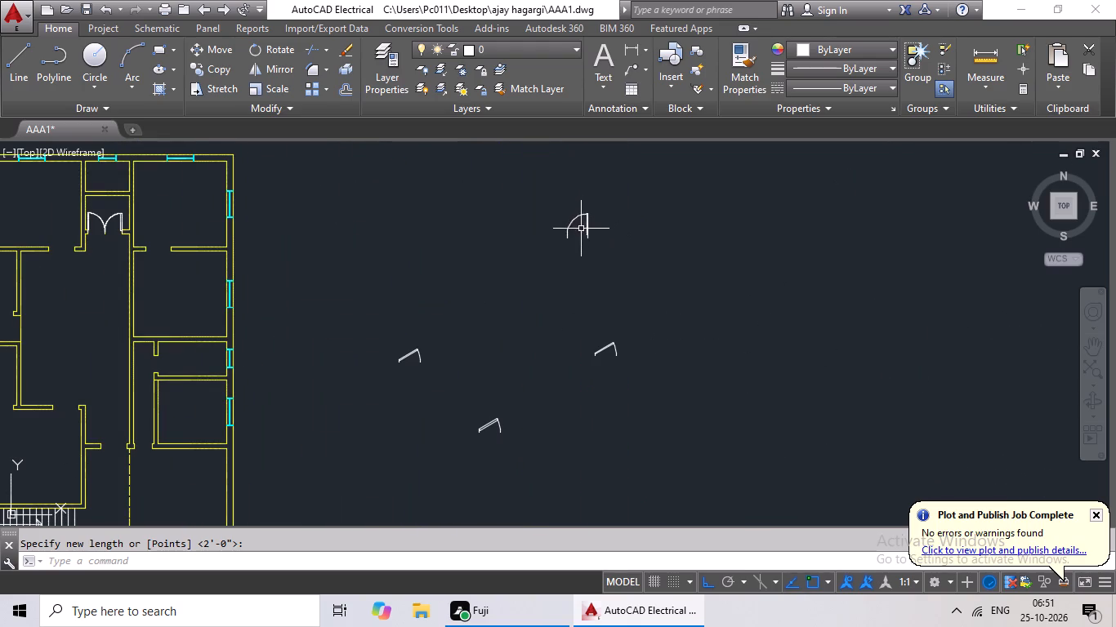
pyautogui.scroll(3, 587, 225)
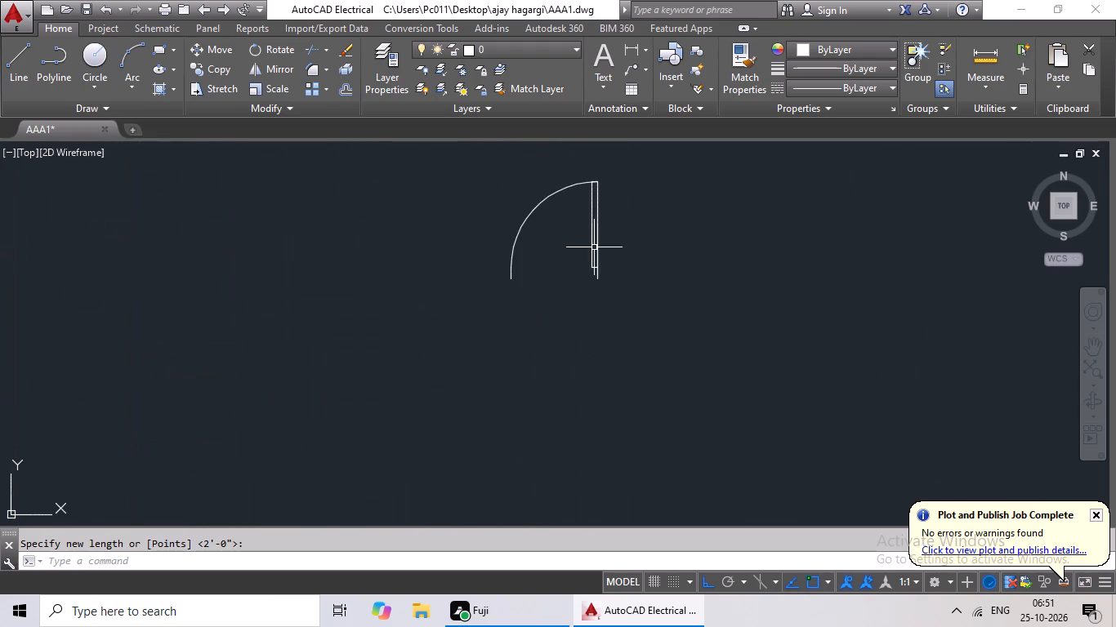
pyautogui.click(598, 269)
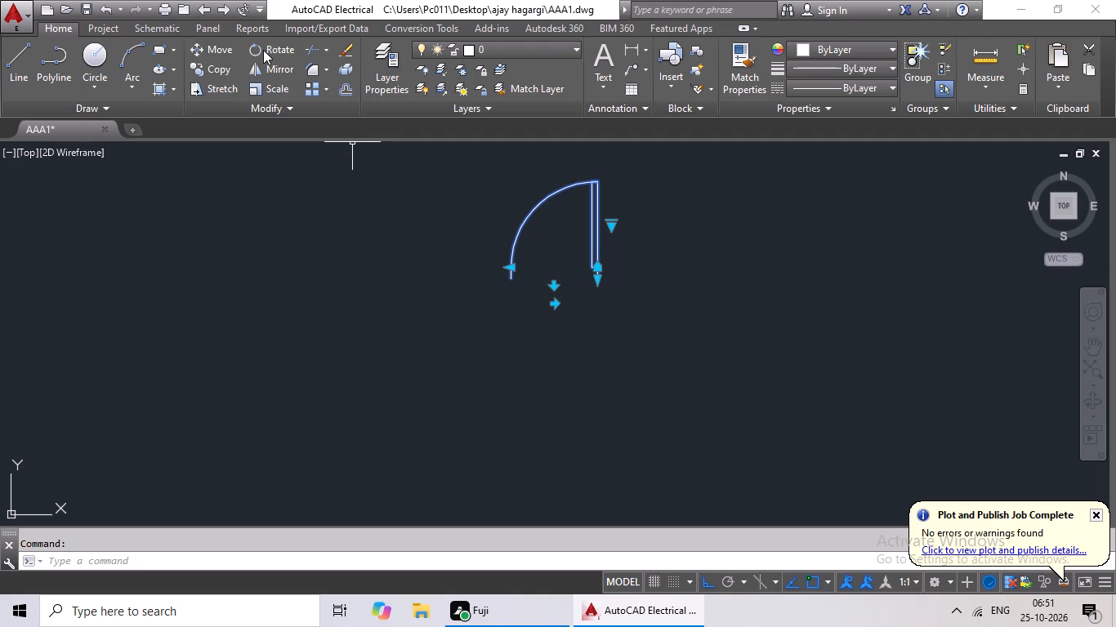
pyautogui.click(262, 50)
pyautogui.moveTo(601, 281); pyautogui.dragTo(473, 288)
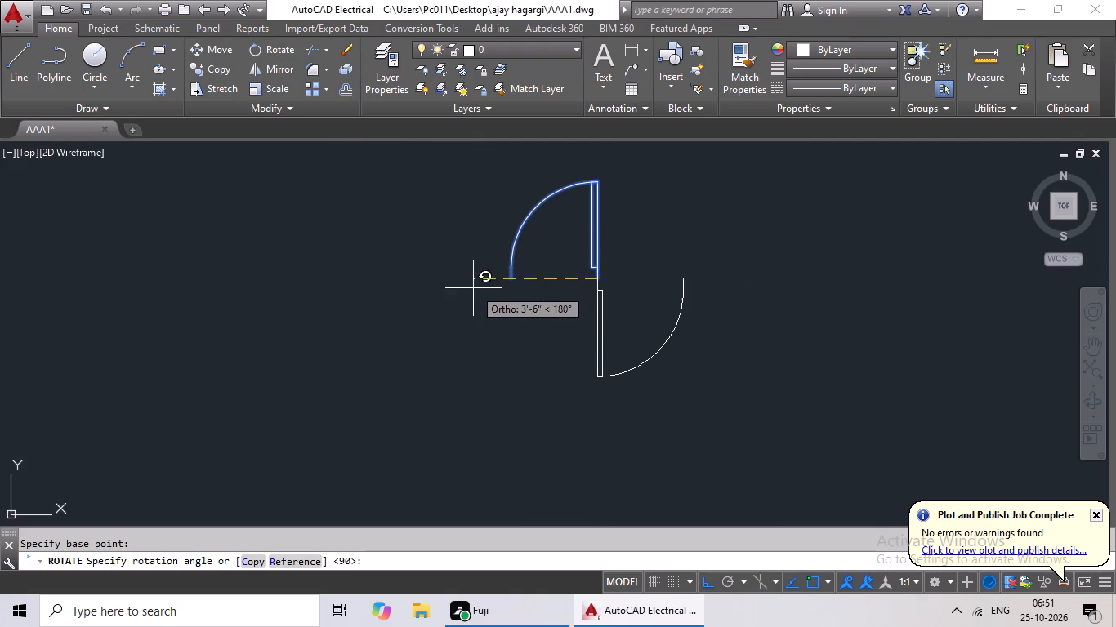
pyautogui.moveTo(473, 288); pyautogui.dragTo(514, 439)
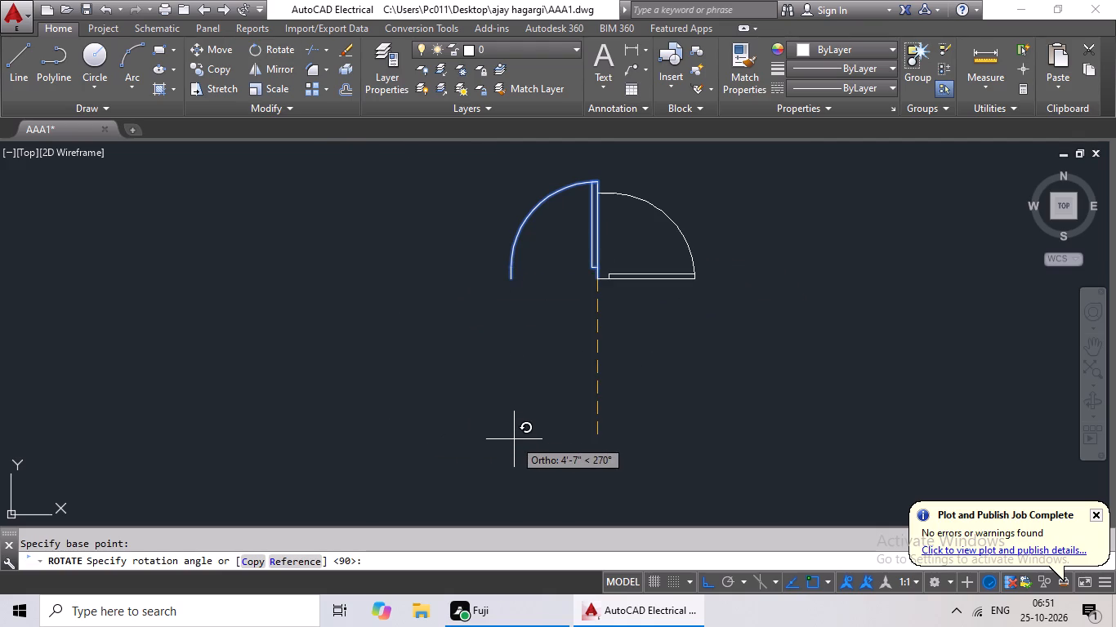
pyautogui.click(514, 439)
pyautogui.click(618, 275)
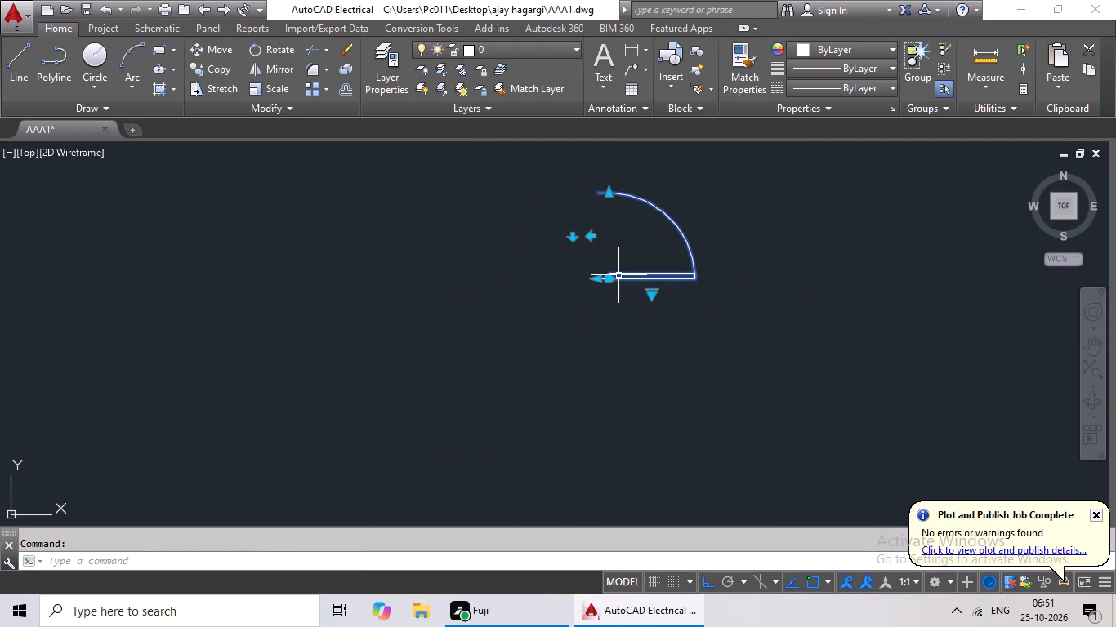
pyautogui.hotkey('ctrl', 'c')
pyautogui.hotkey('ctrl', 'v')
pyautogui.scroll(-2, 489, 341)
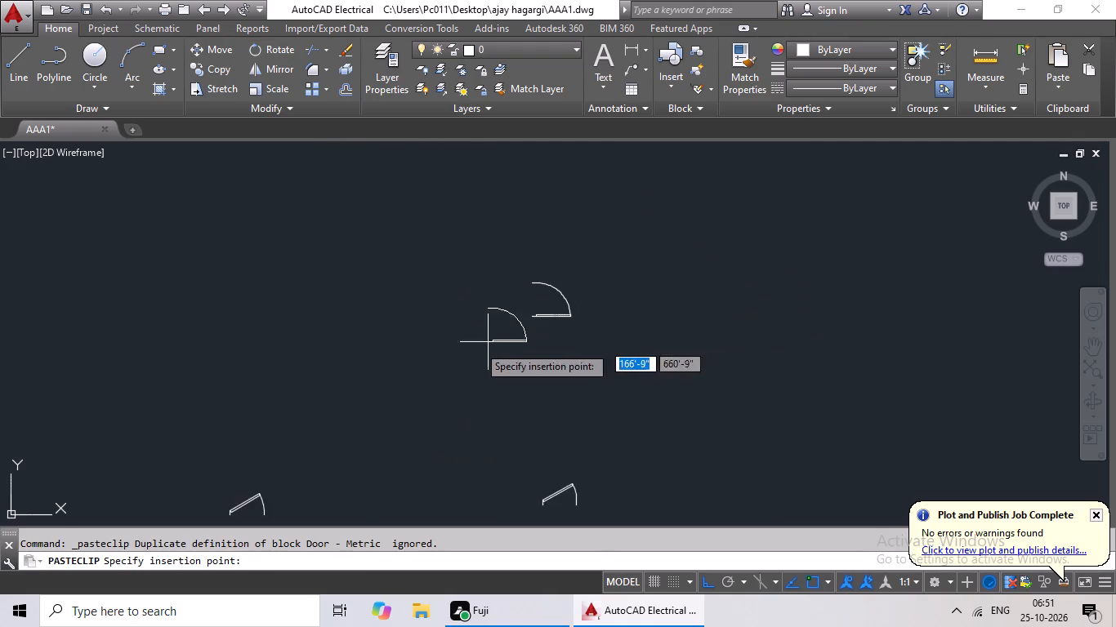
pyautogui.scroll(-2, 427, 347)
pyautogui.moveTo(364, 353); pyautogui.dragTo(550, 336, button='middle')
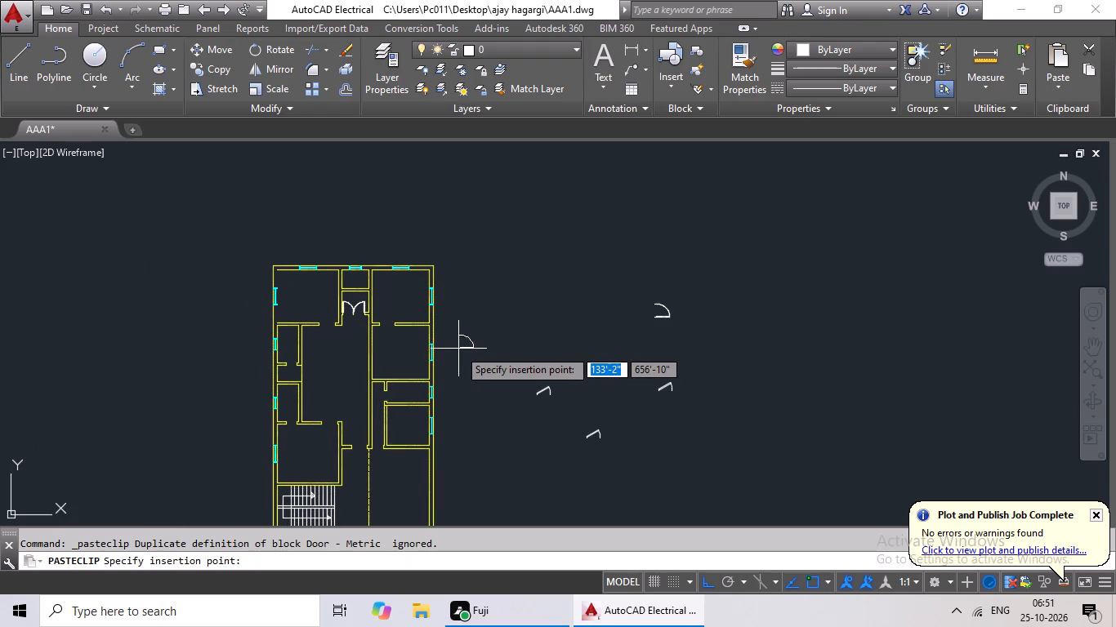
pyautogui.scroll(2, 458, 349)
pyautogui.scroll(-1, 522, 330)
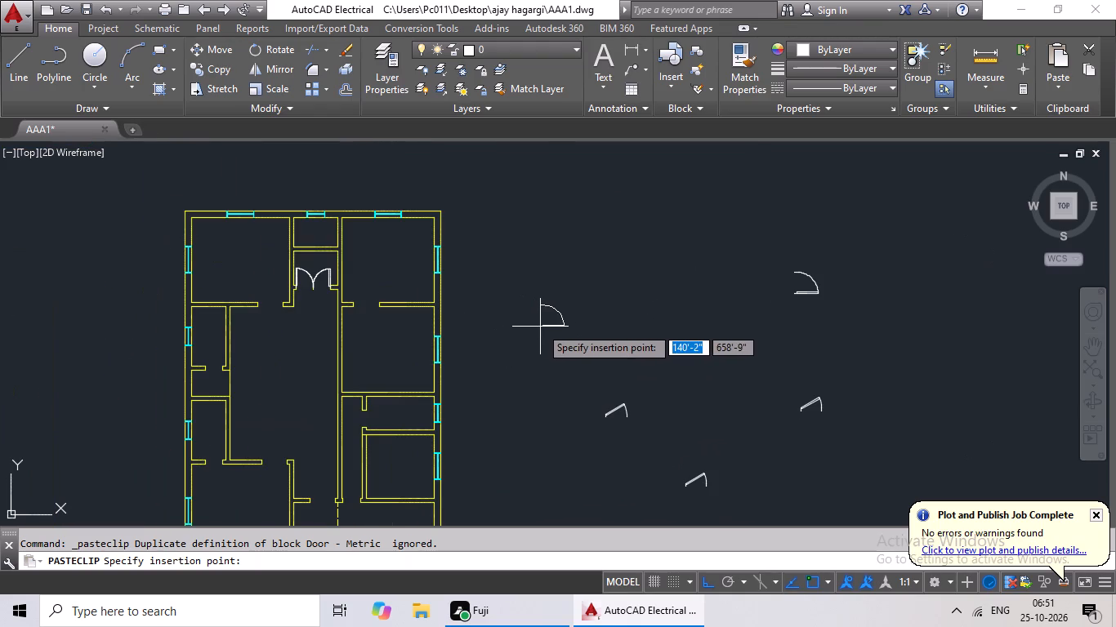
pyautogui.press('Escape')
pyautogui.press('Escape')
# Copy the right leaf of the top-centre room's double door and paste it at the right jamb of the top-right room's lower opening.
pyautogui.scroll(-2, 568, 322)
pyautogui.moveTo(578, 316); pyautogui.dragTo(557, 322, button='middle')
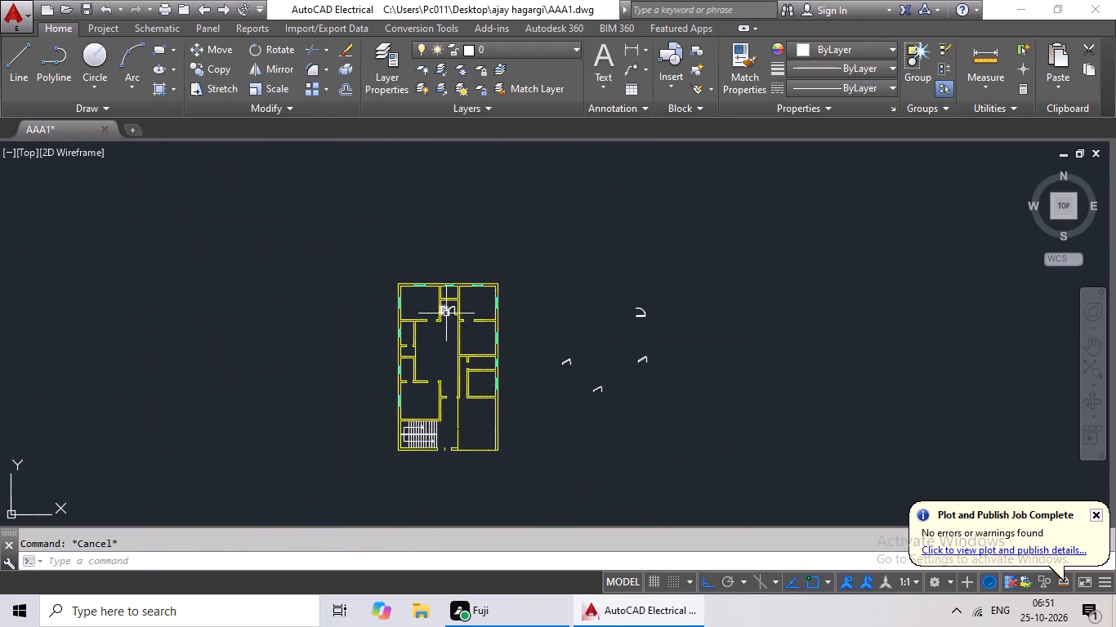
pyautogui.scroll(4, 456, 308)
pyautogui.click(432, 313)
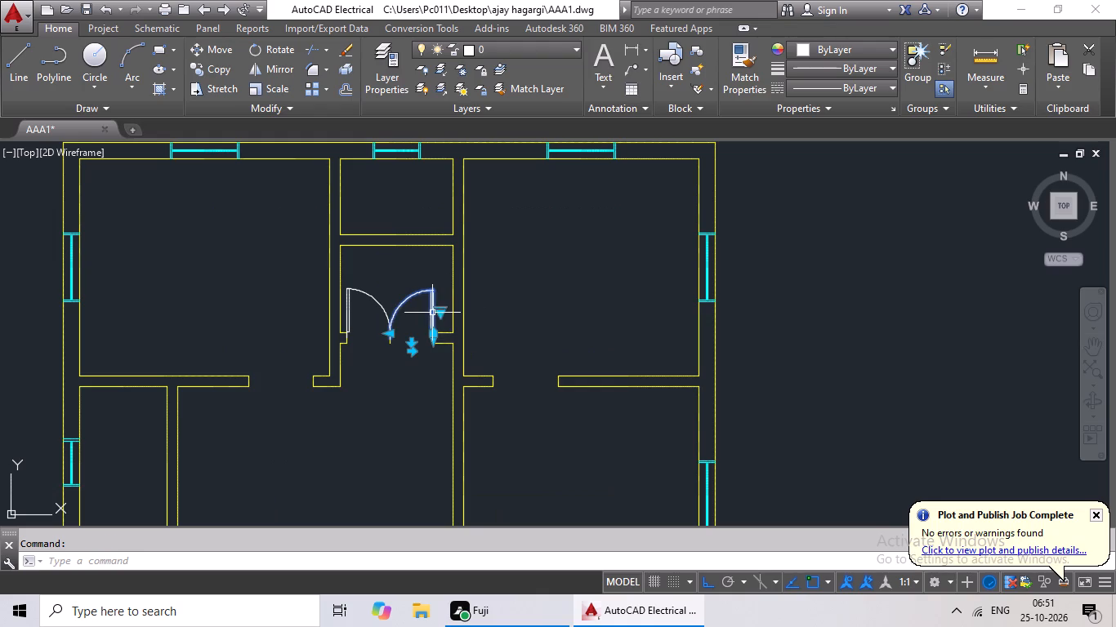
pyautogui.hotkey('ctrl', 'c')
pyautogui.hotkey('ctrl', 'v')
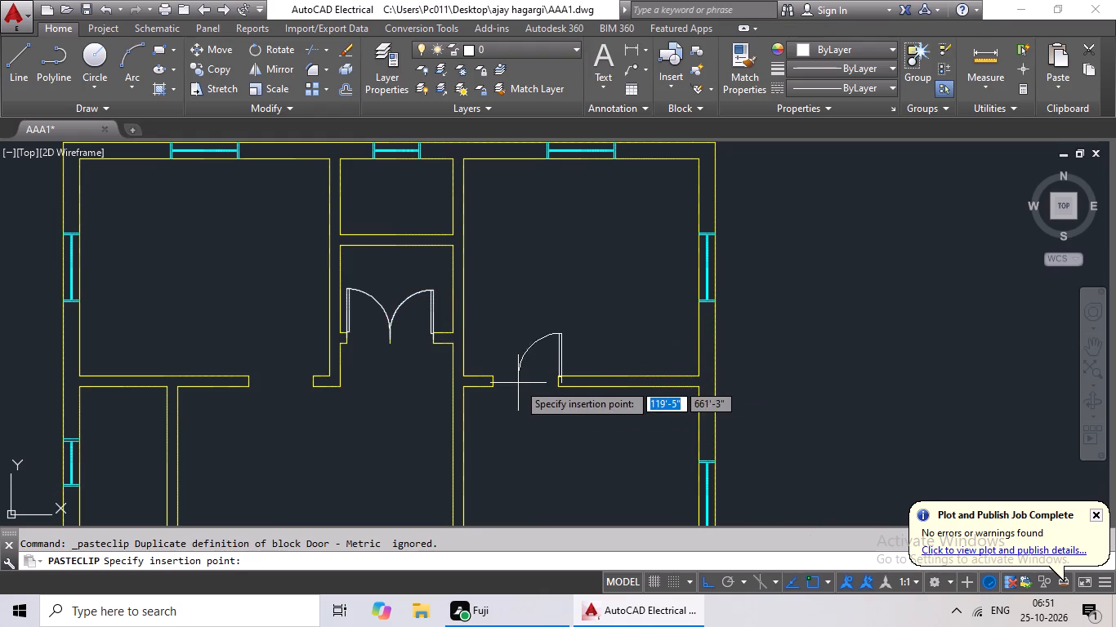
pyautogui.scroll(4, 517, 383)
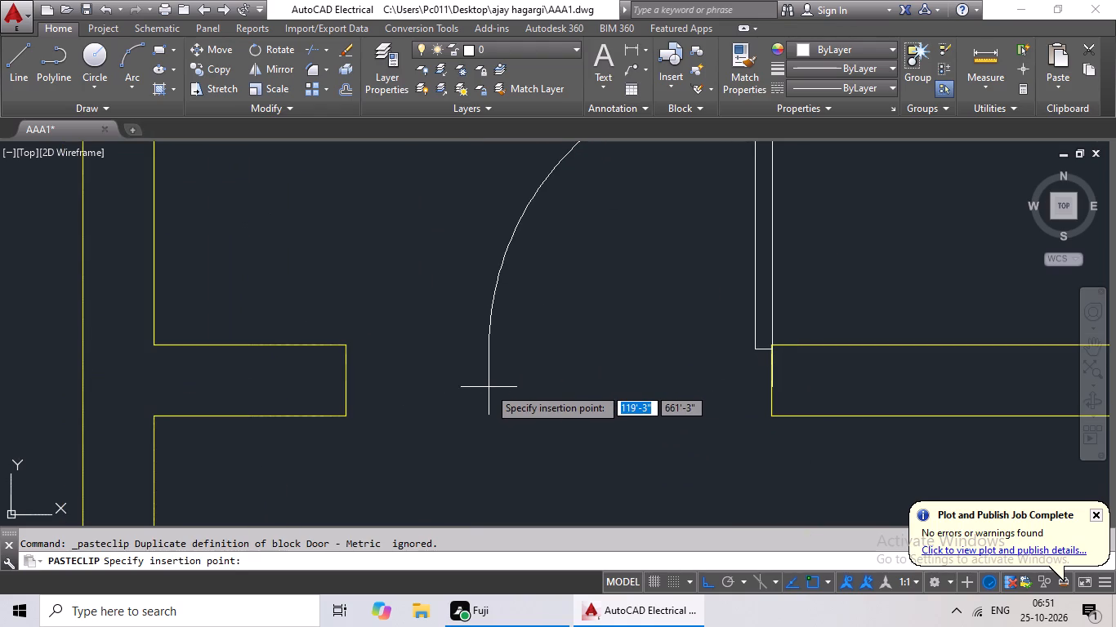
pyautogui.click(488, 383)
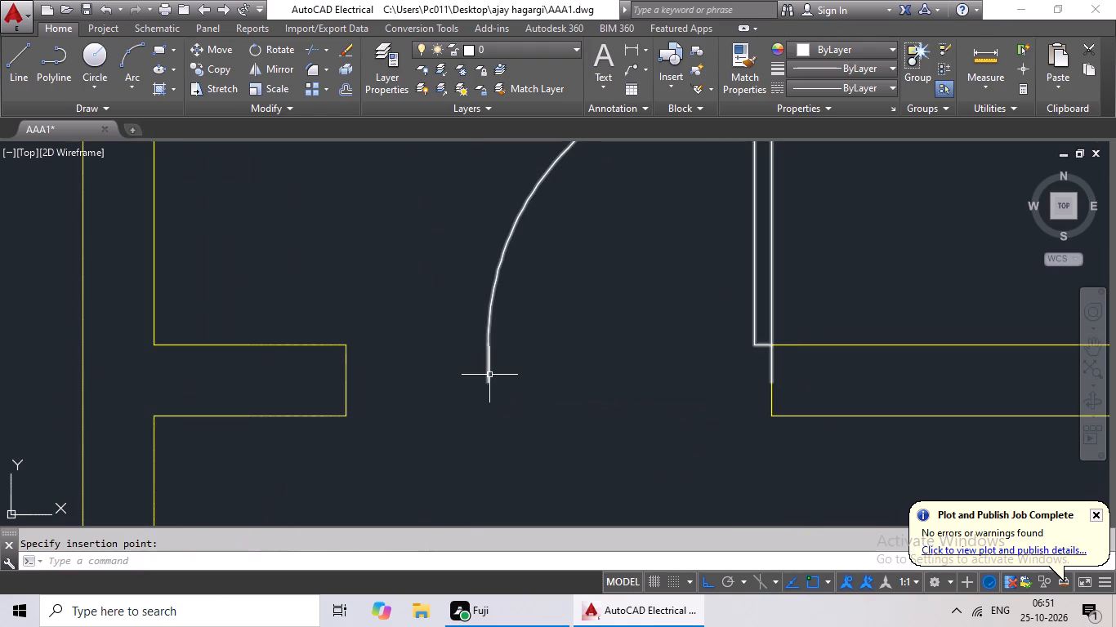
# Scale the top-right room's door by reference from its hinge point so its arc ends at the opening's left jamb.
pyautogui.click(489, 371)
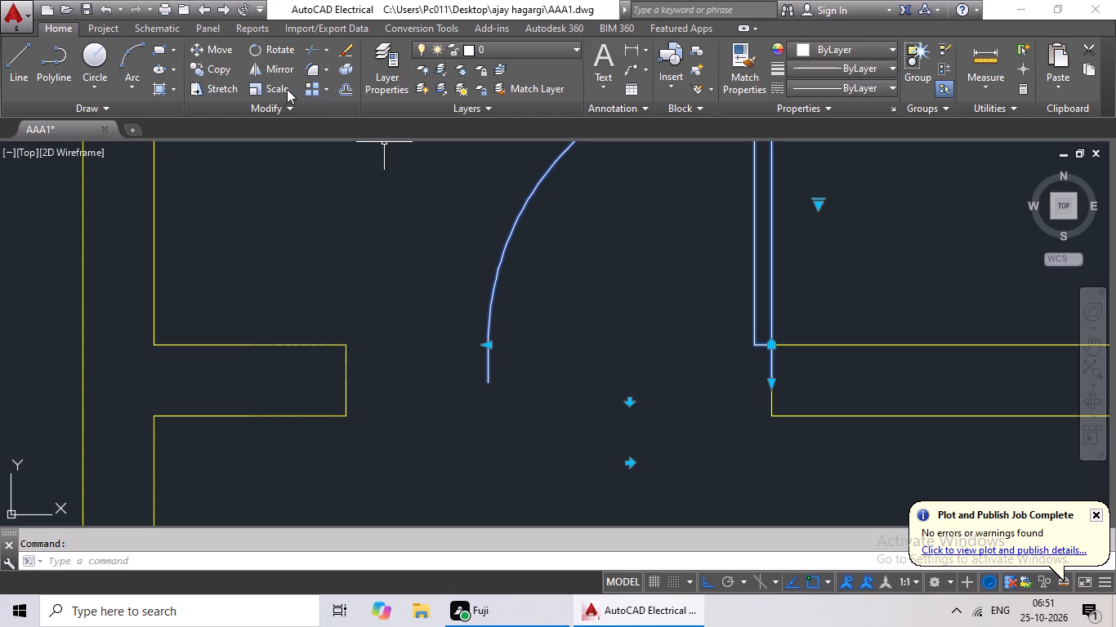
pyautogui.click(270, 84)
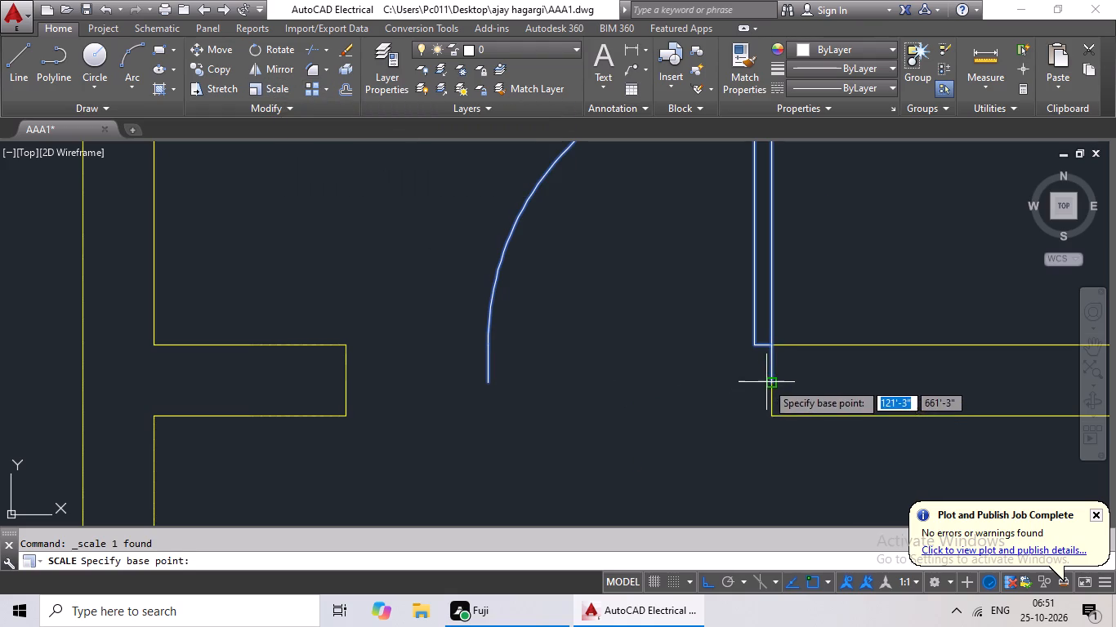
pyautogui.click(770, 380)
pyautogui.click(272, 564)
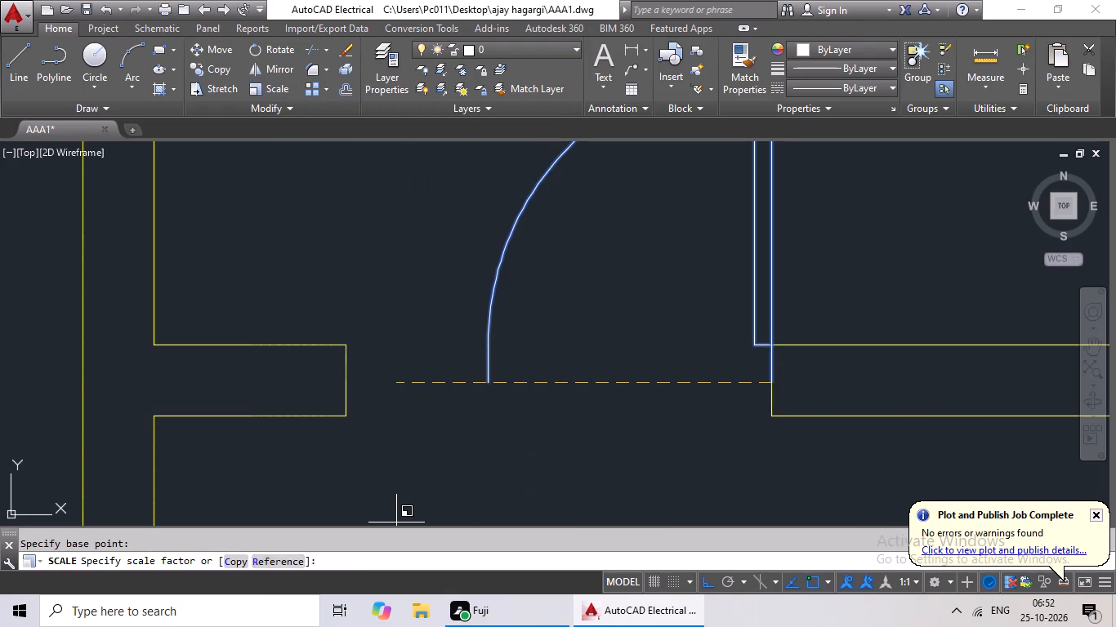
pyautogui.click(770, 384)
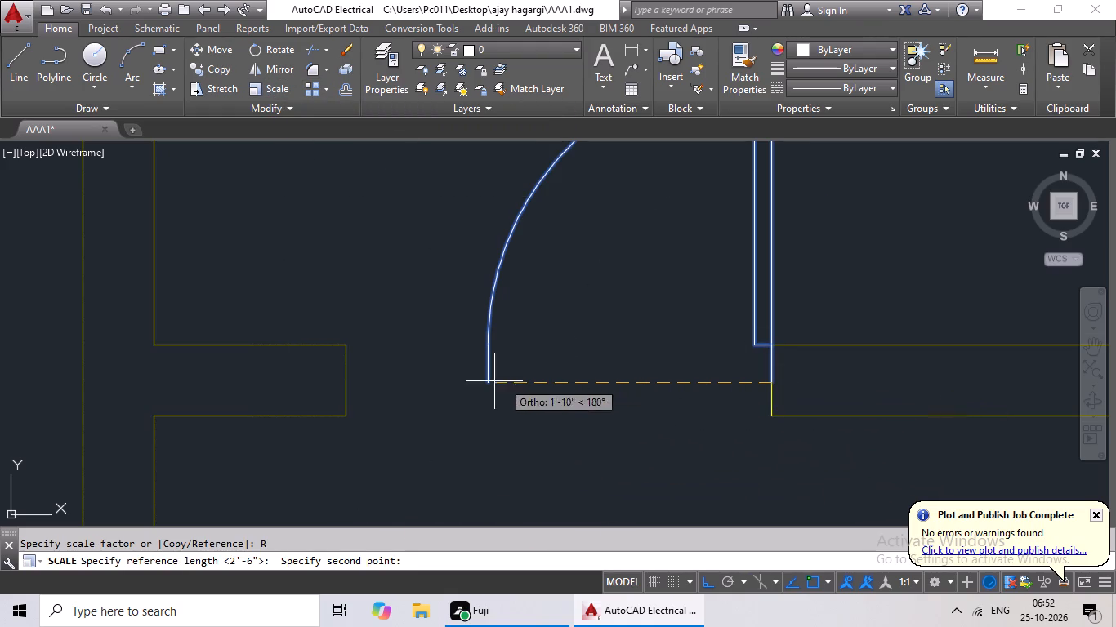
pyautogui.moveTo(489, 381); pyautogui.dragTo(482, 382)
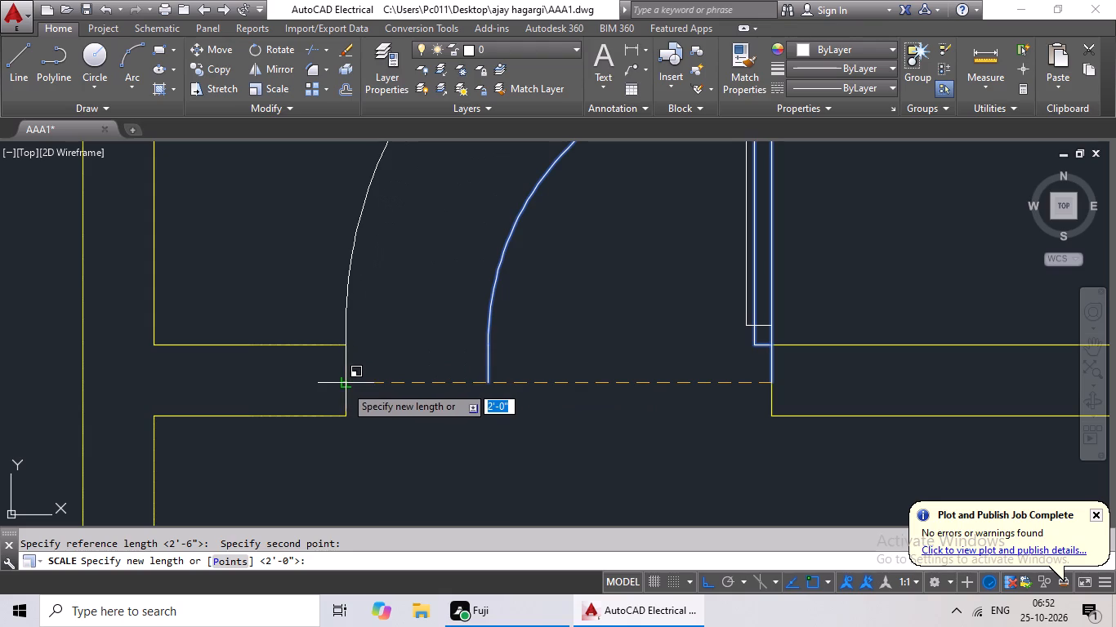
pyautogui.click(345, 385)
# Paste another copy of the copied door leaf at the right jamb of the top-left room's lower opening.
pyautogui.scroll(-5, 463, 360)
pyautogui.moveTo(501, 368); pyautogui.dragTo(437, 379, button='middle')
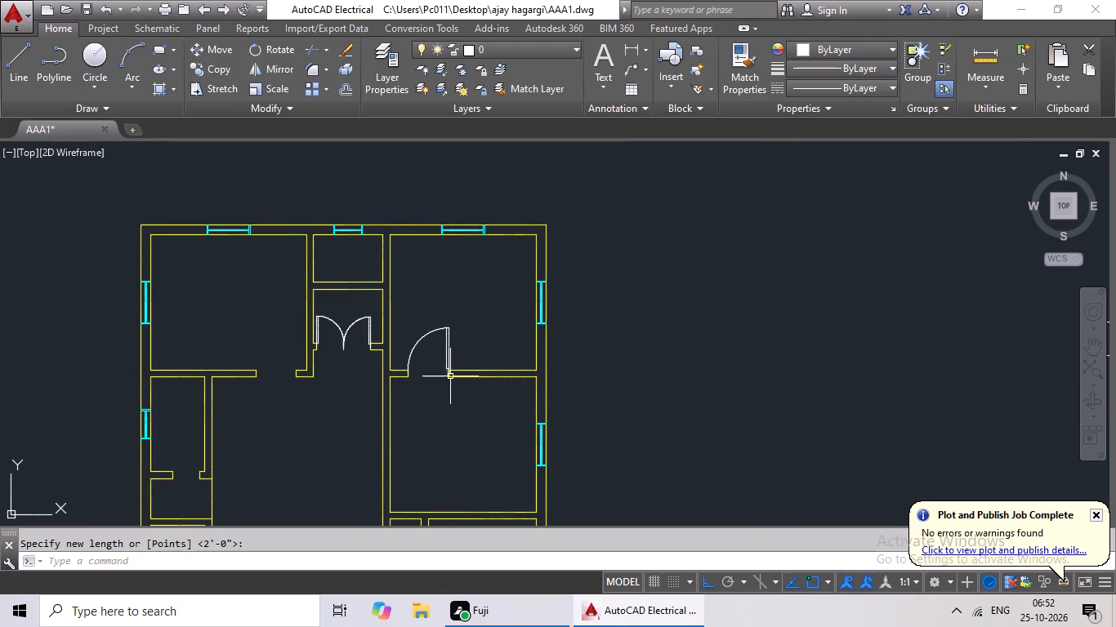
pyautogui.scroll(-2, 473, 376)
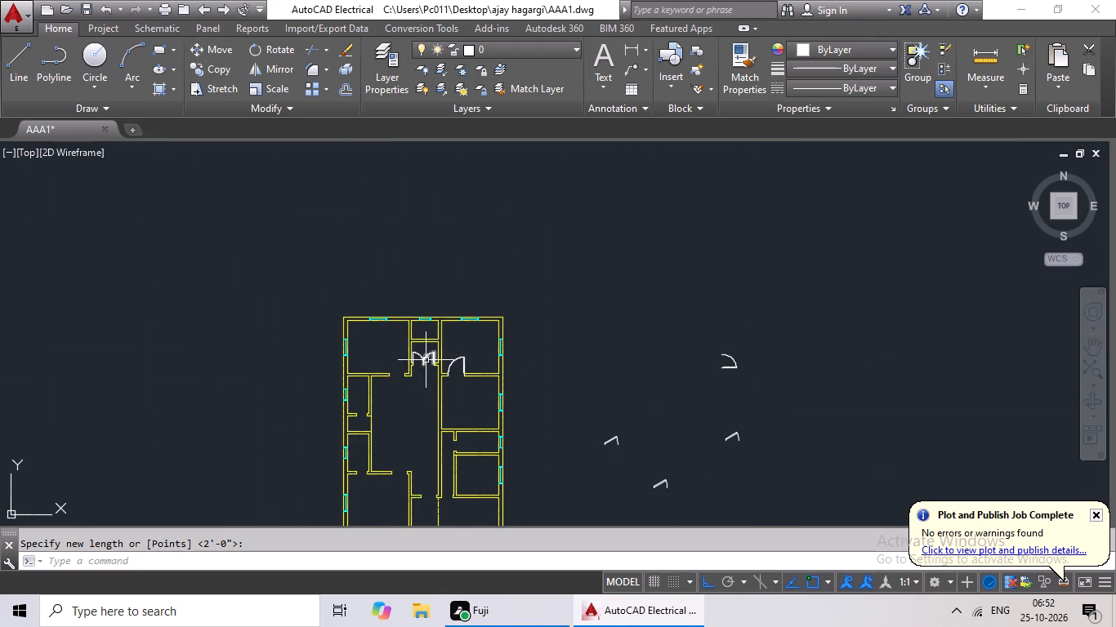
pyautogui.scroll(2, 417, 361)
pyautogui.click(509, 363)
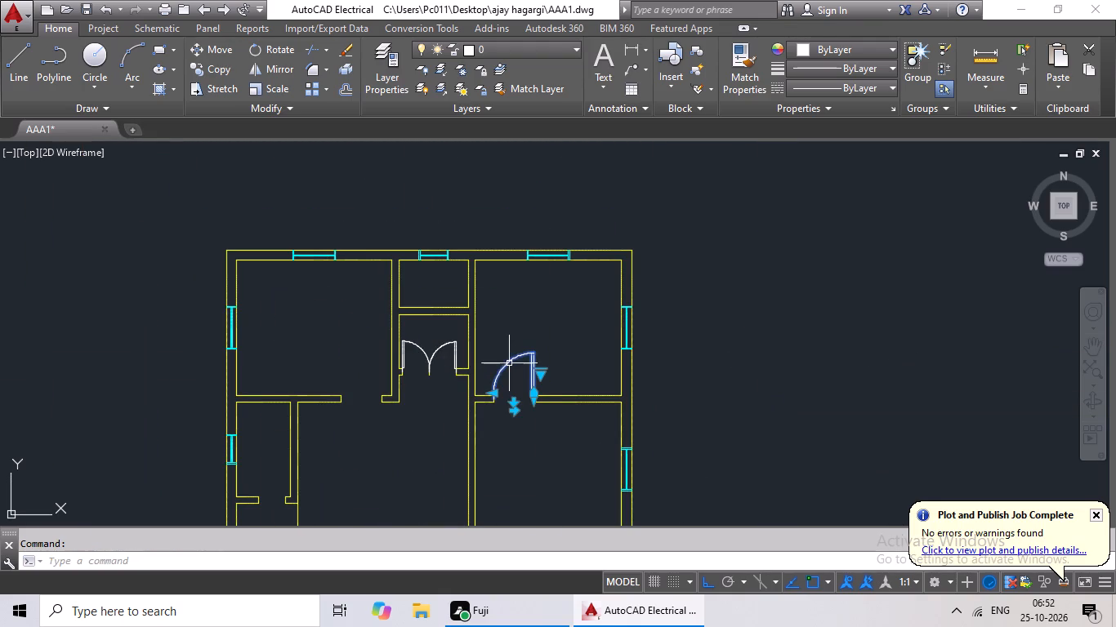
pyautogui.hotkey('ctrl', 'v')
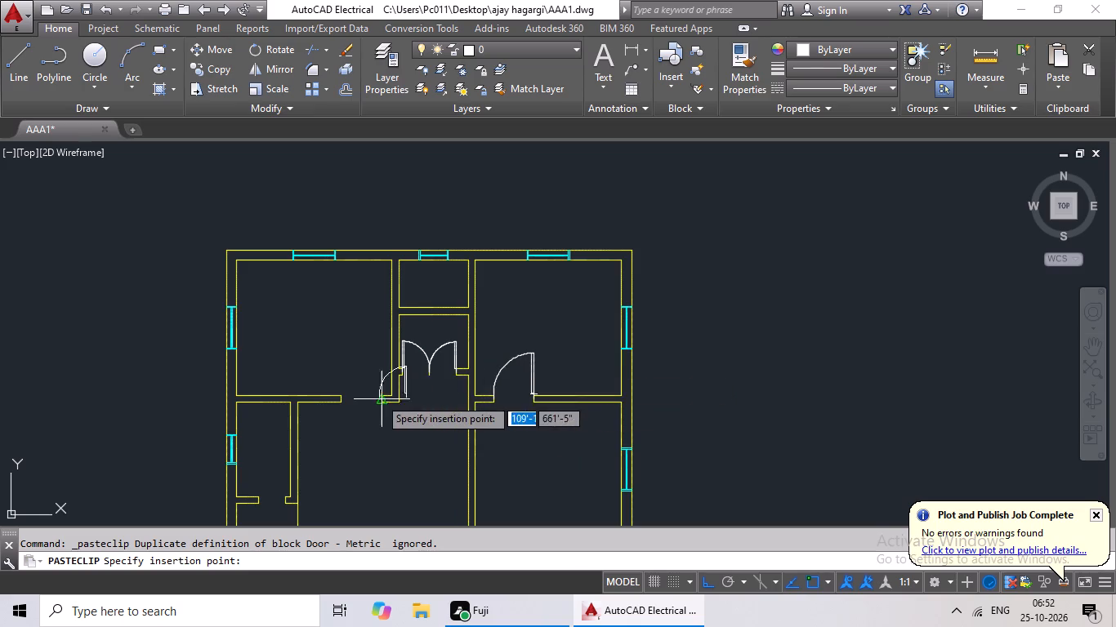
pyautogui.scroll(4, 379, 398)
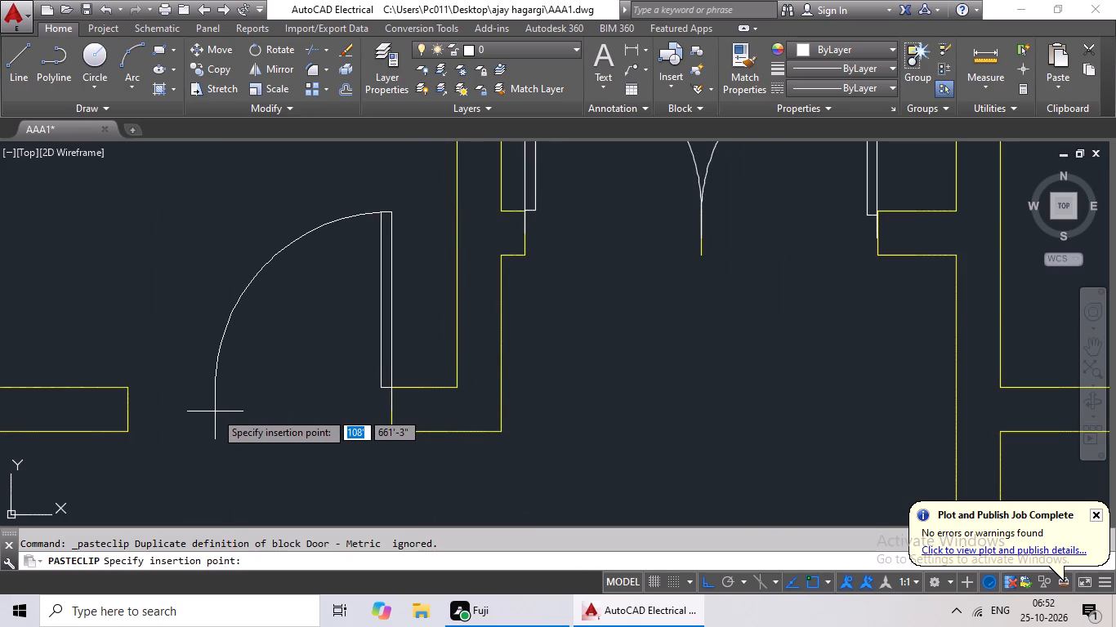
pyautogui.click(215, 411)
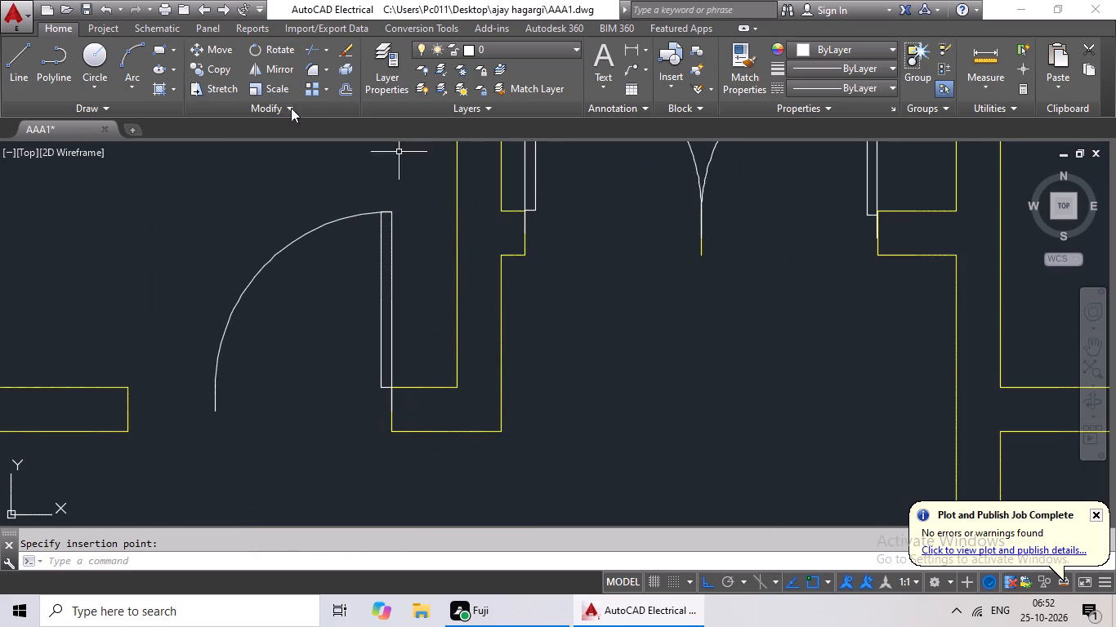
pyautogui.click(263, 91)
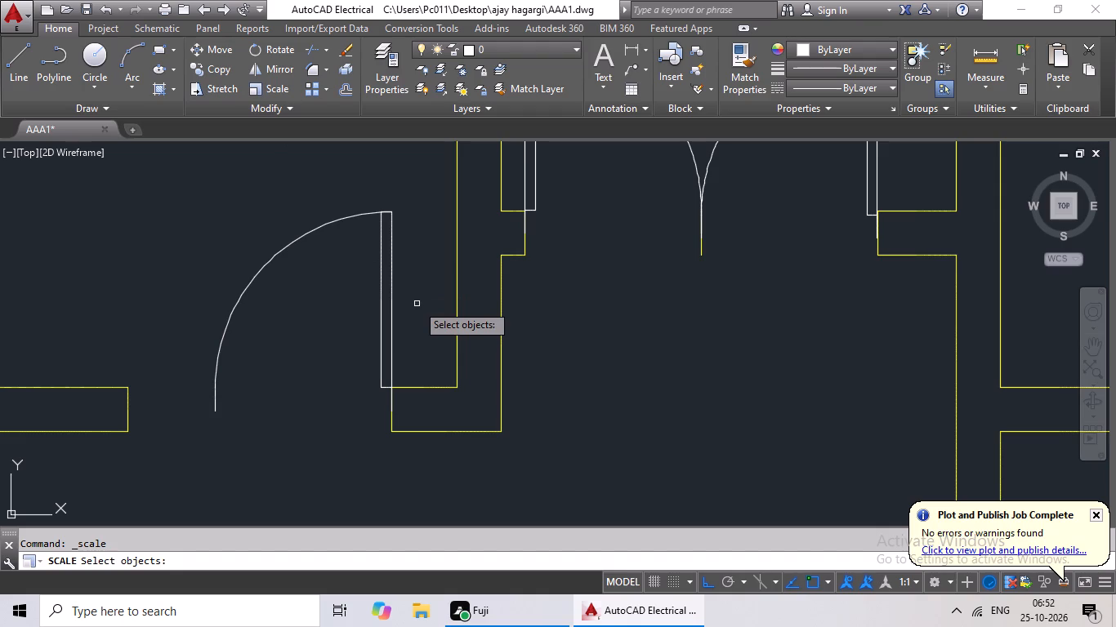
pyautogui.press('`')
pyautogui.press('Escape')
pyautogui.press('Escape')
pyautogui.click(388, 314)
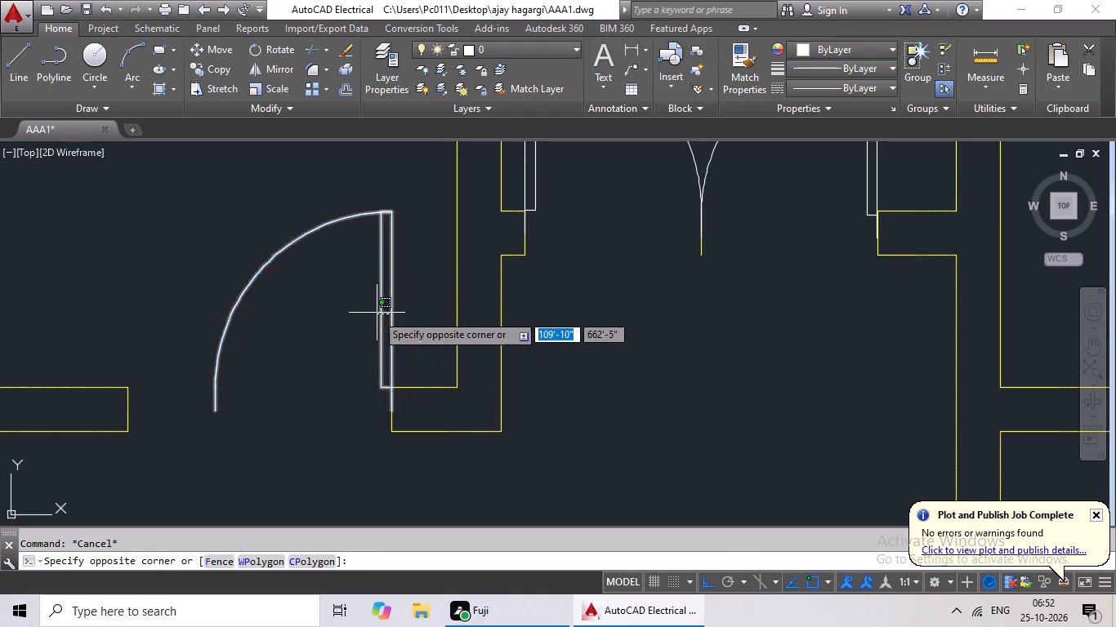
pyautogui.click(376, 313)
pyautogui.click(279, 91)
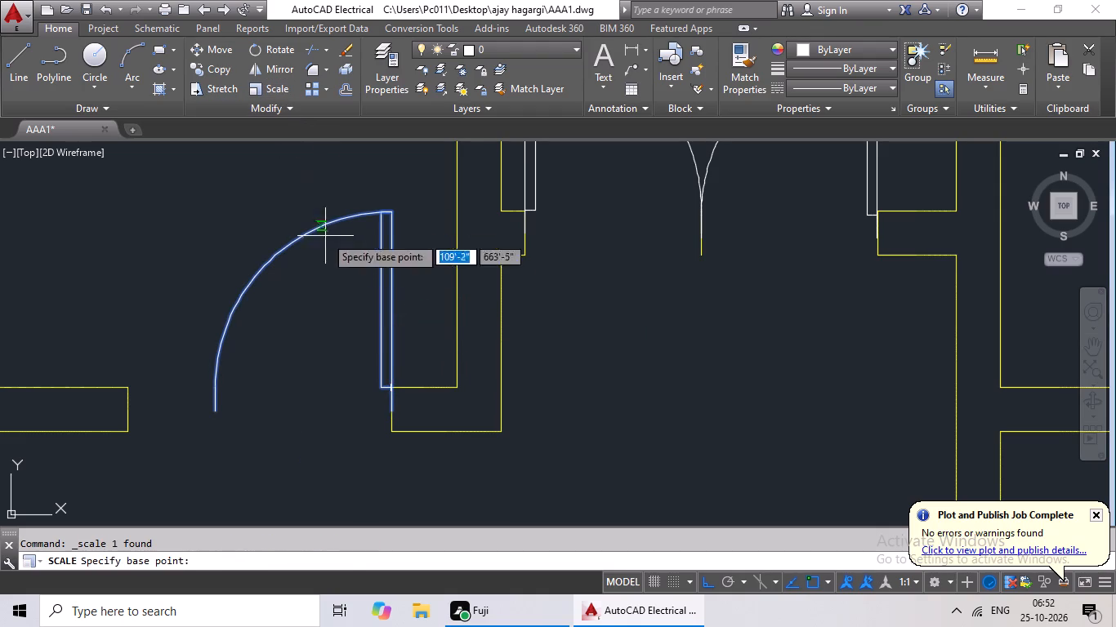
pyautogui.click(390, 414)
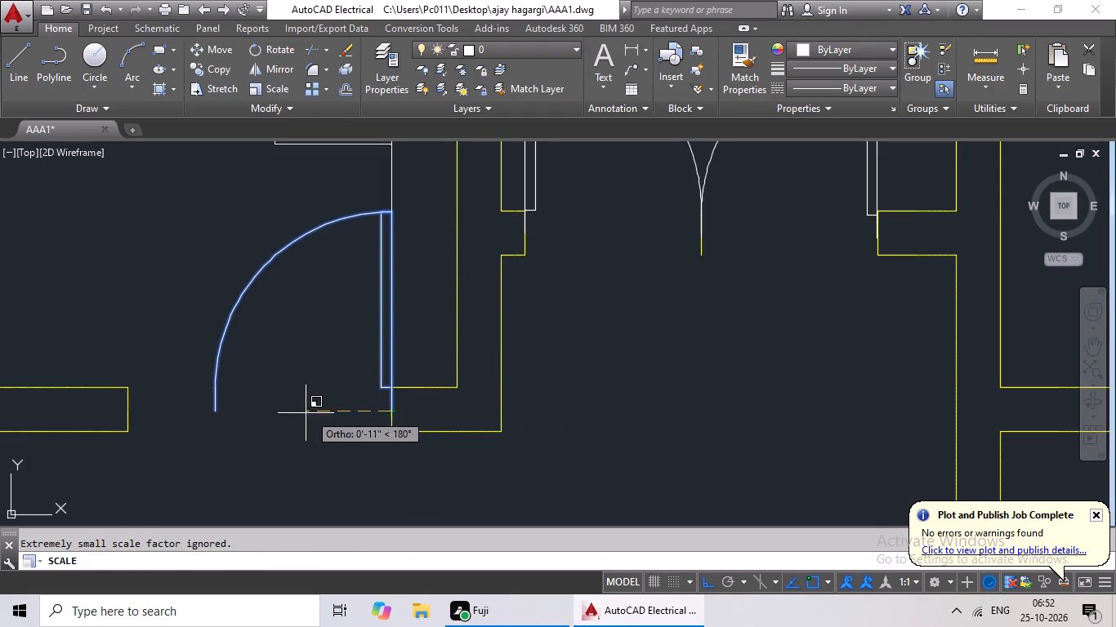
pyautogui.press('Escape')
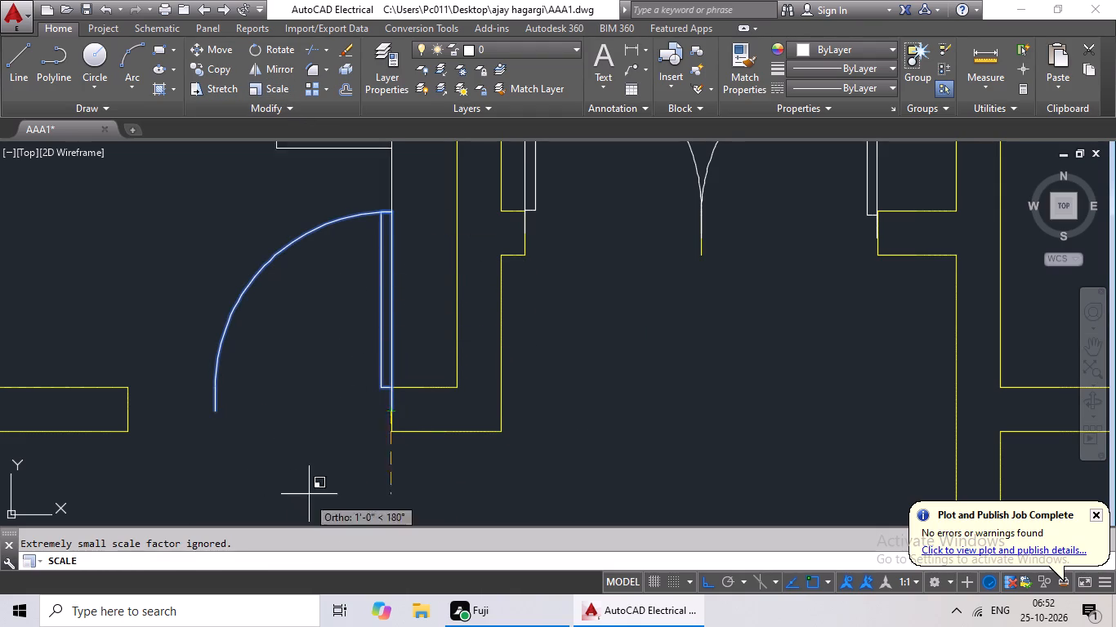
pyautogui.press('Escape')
# Scale the top-left room's door by reference from its hinge point so its arc ends at the opening's left jamb.
pyautogui.click(390, 358)
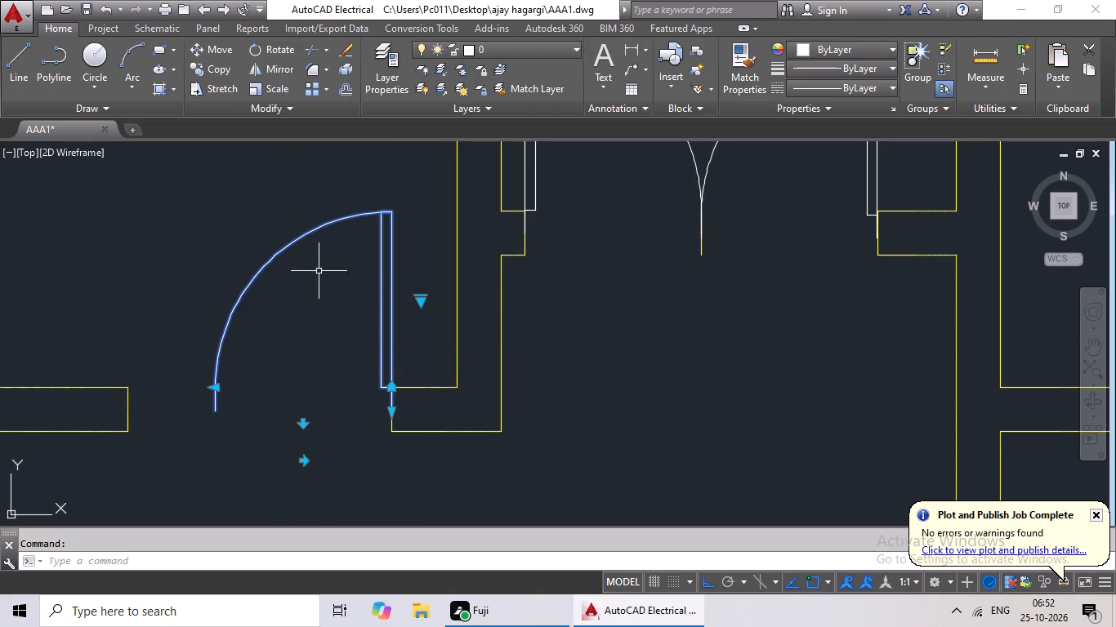
pyautogui.click(270, 91)
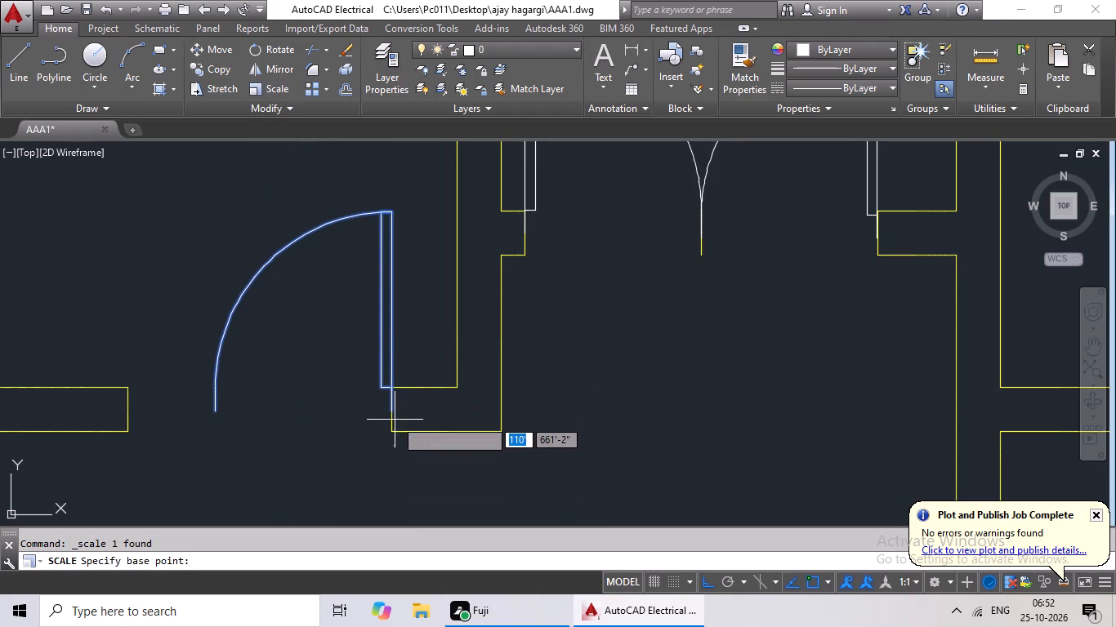
pyautogui.click(393, 411)
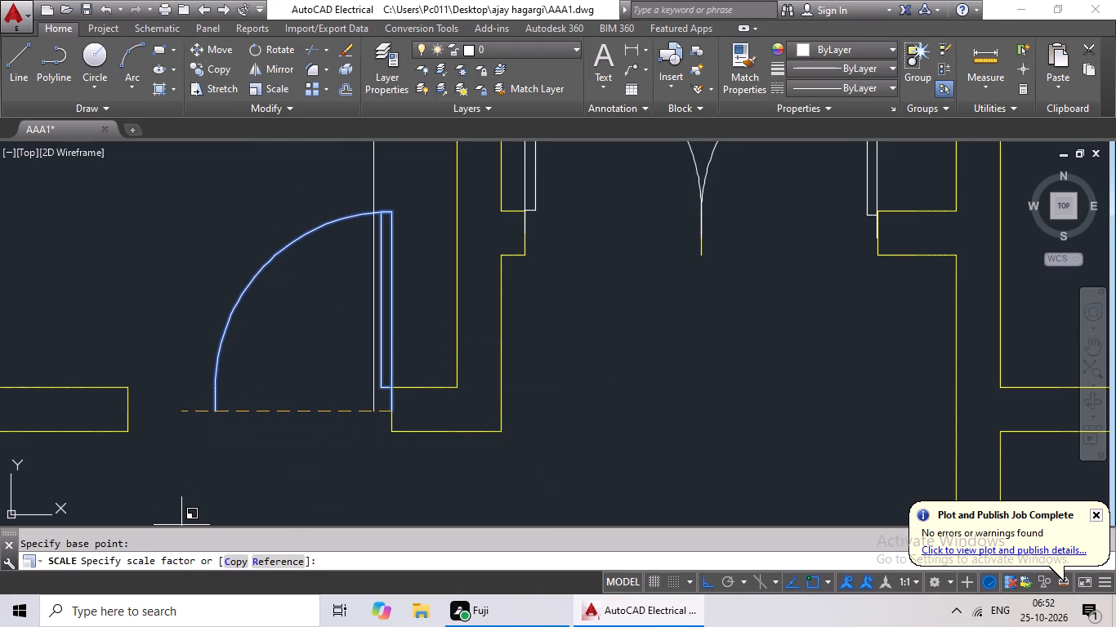
pyautogui.click(259, 560)
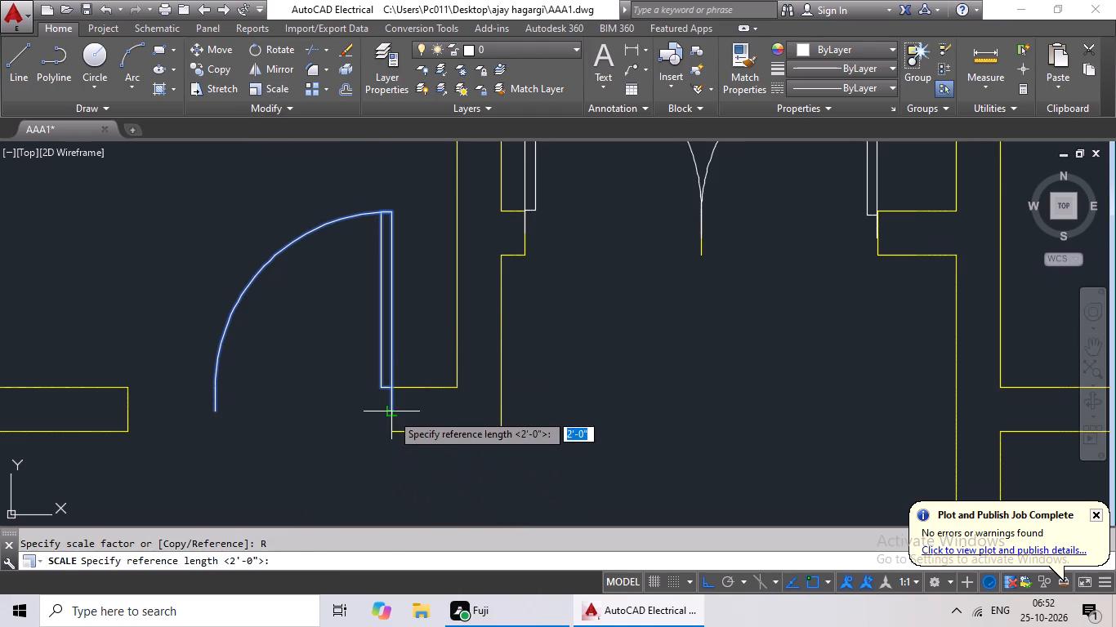
pyautogui.click(391, 413)
pyautogui.click(216, 407)
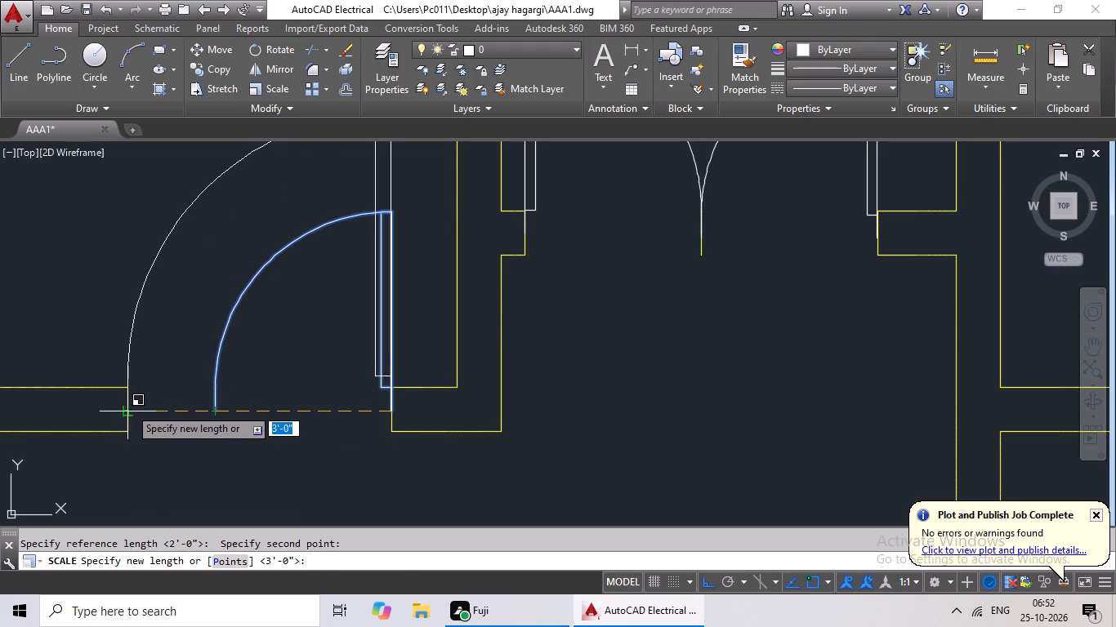
pyautogui.click(129, 407)
# Copy the top-right room's door and paste it at the right jamb of the lower opening in the upper small room along the left wall.
pyautogui.scroll(-5, 212, 395)
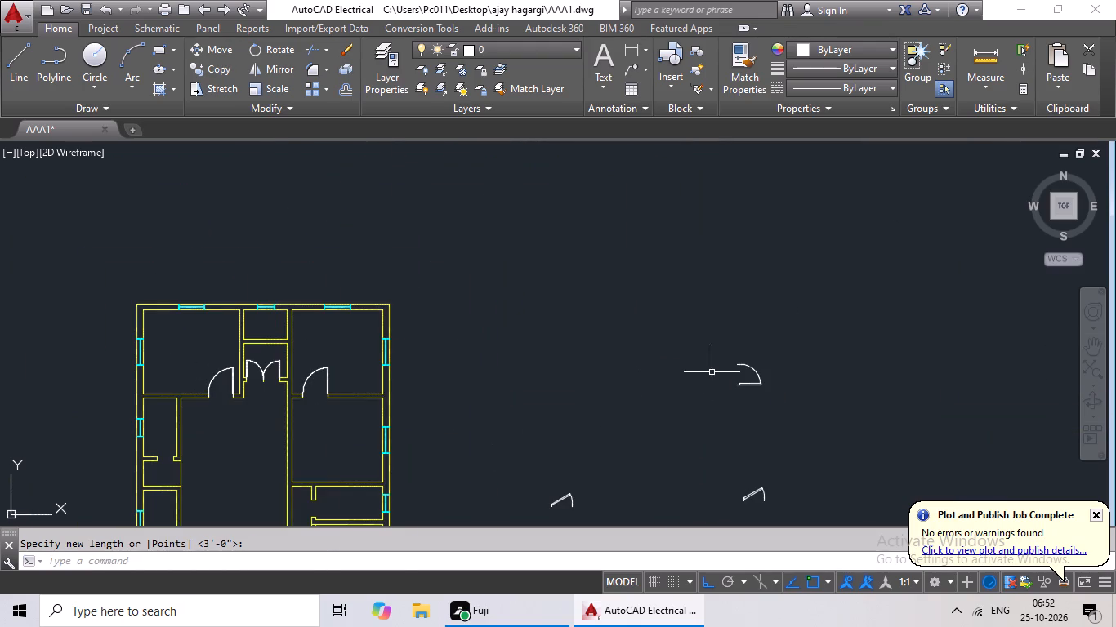
pyautogui.moveTo(652, 331); pyautogui.dragTo(712, 216, button='middle')
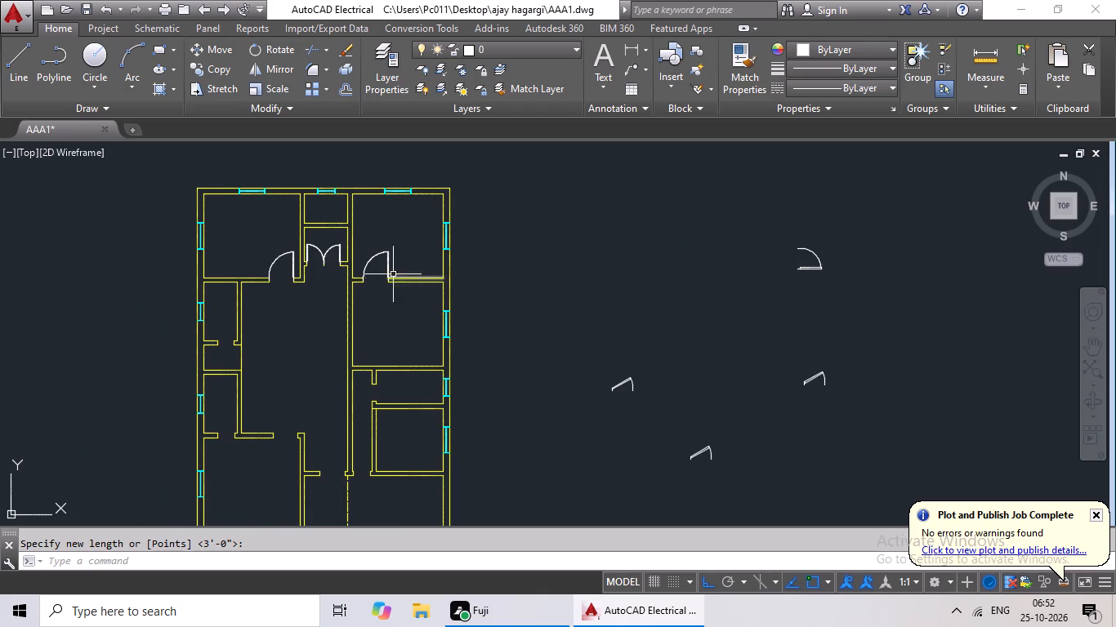
pyautogui.click(384, 255)
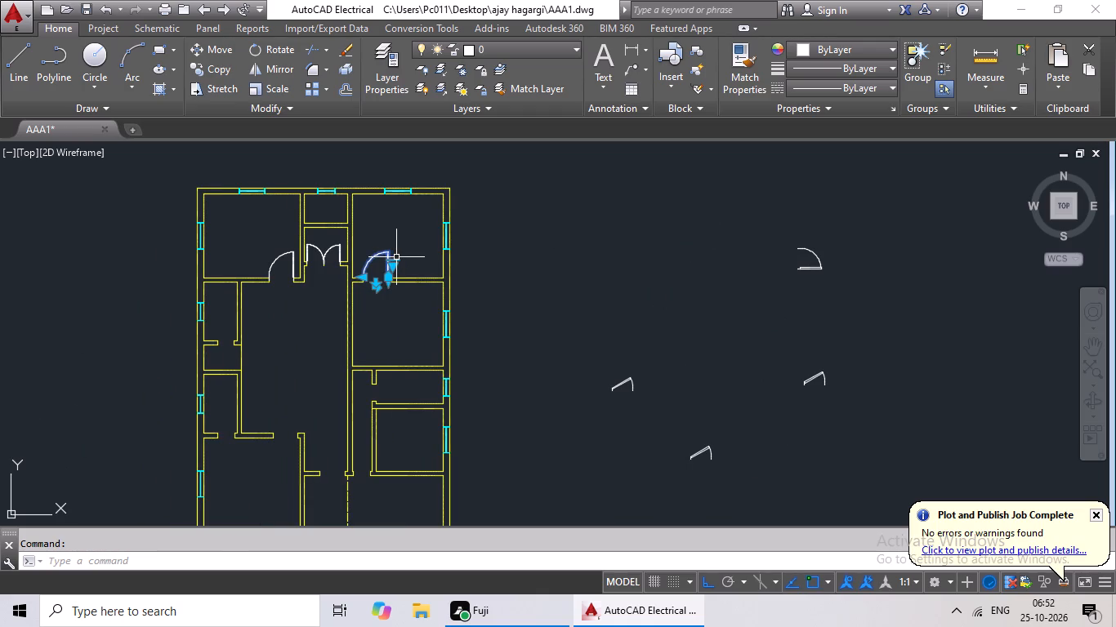
pyautogui.hotkey('ctrl', 'c')
pyautogui.hotkey('ctrl', 'v')
pyautogui.scroll(4, 260, 340)
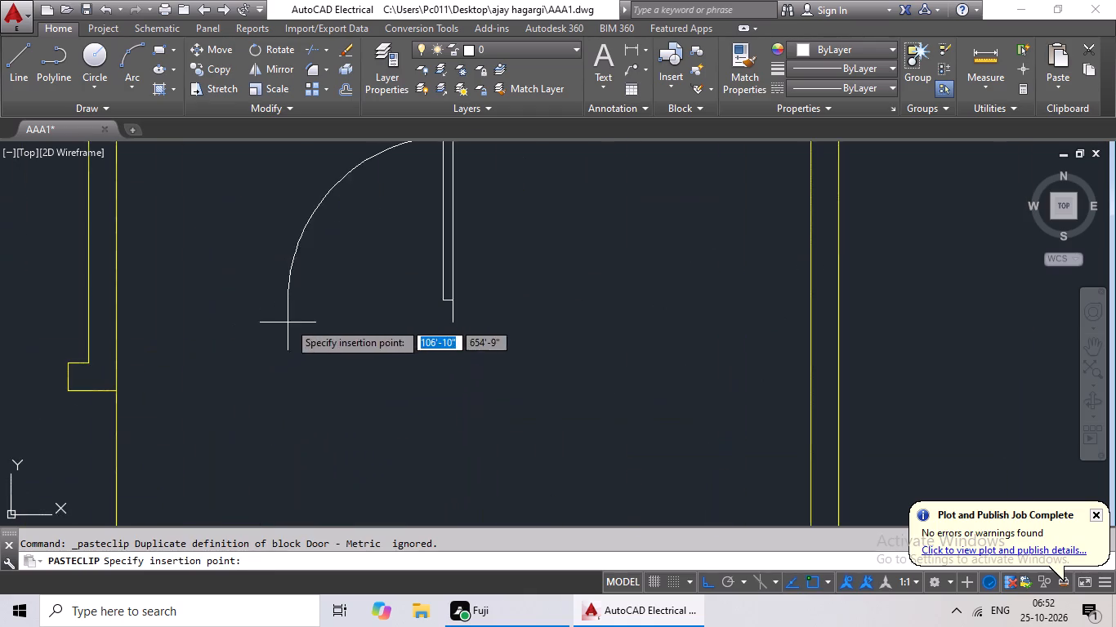
pyautogui.moveTo(224, 340); pyautogui.dragTo(586, 310, button='middle')
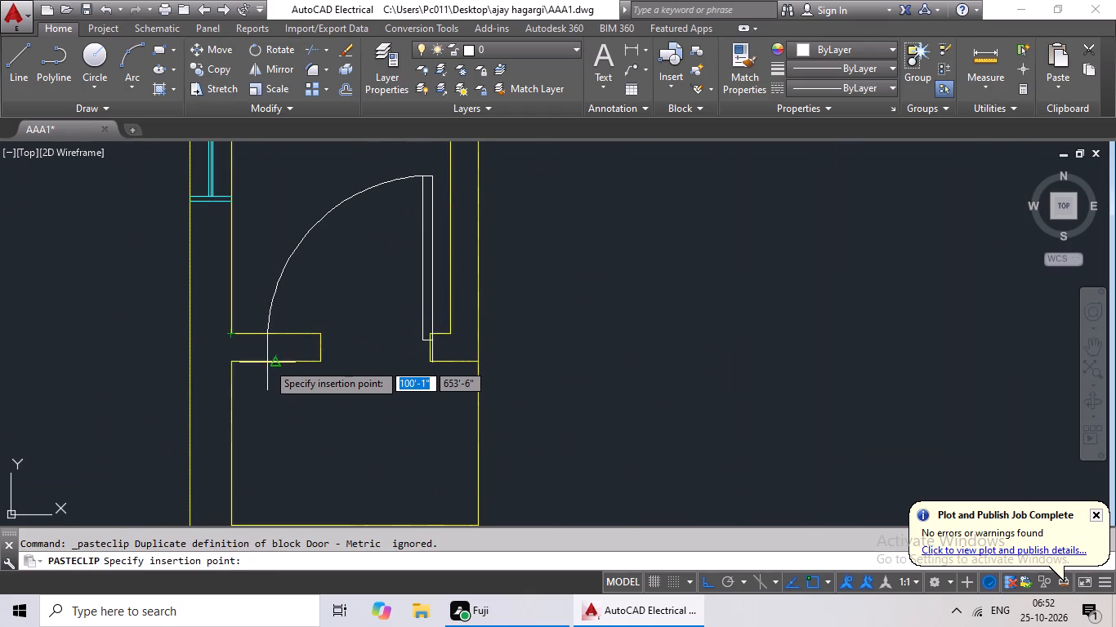
pyautogui.click(265, 353)
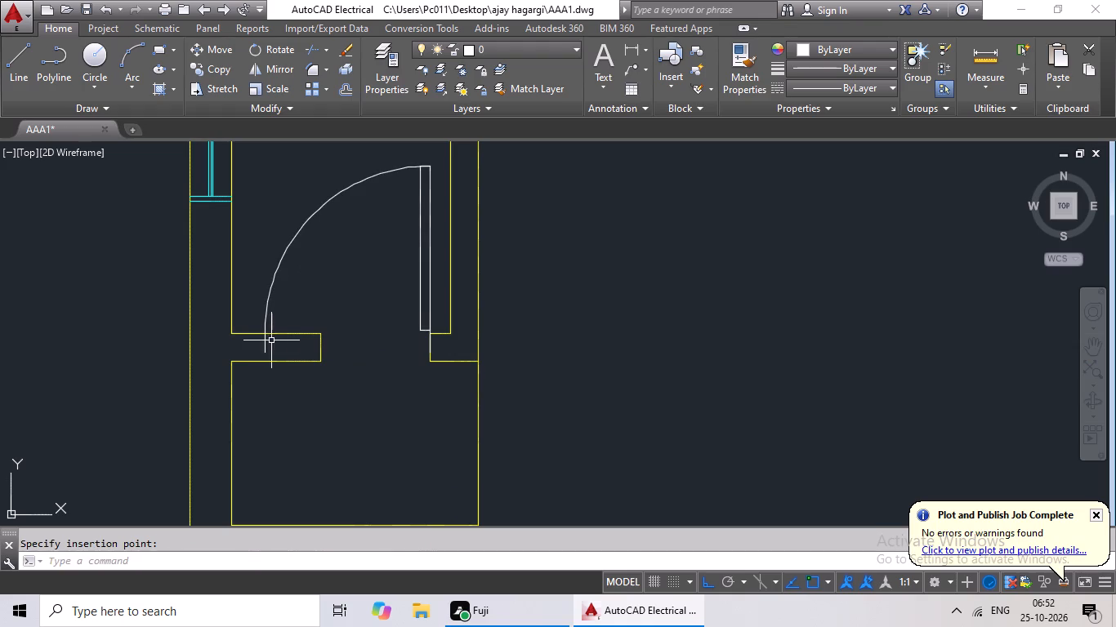
# Scale the upper small left room's door by reference from its hinge point so its arc ends at the opening's left jamb.
pyautogui.click(266, 318)
pyautogui.click(280, 88)
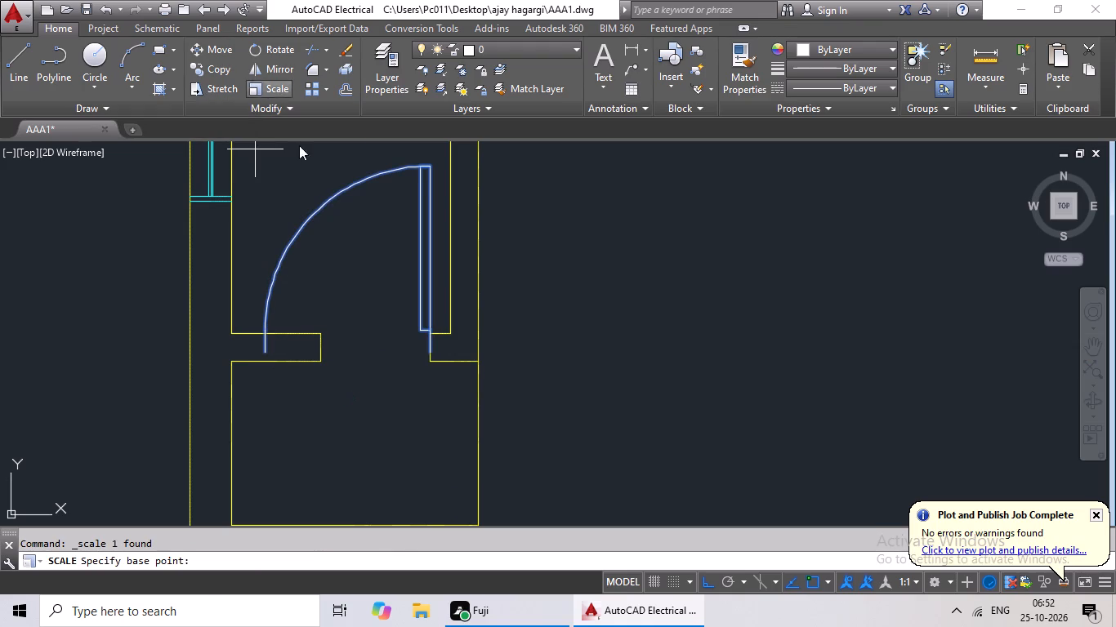
pyautogui.click(427, 347)
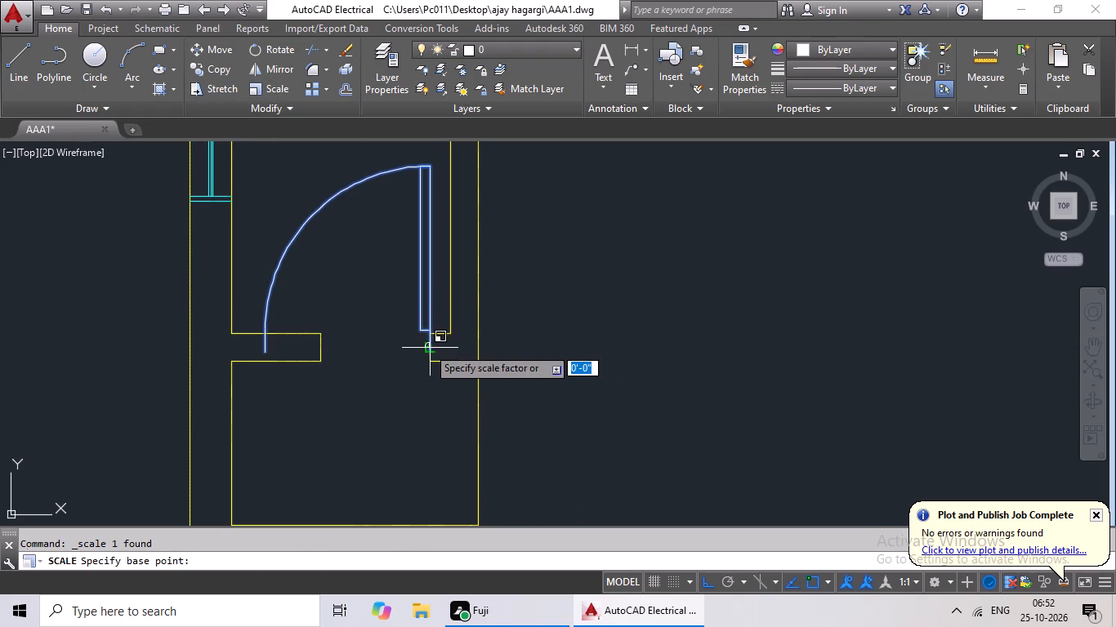
pyautogui.click(266, 558)
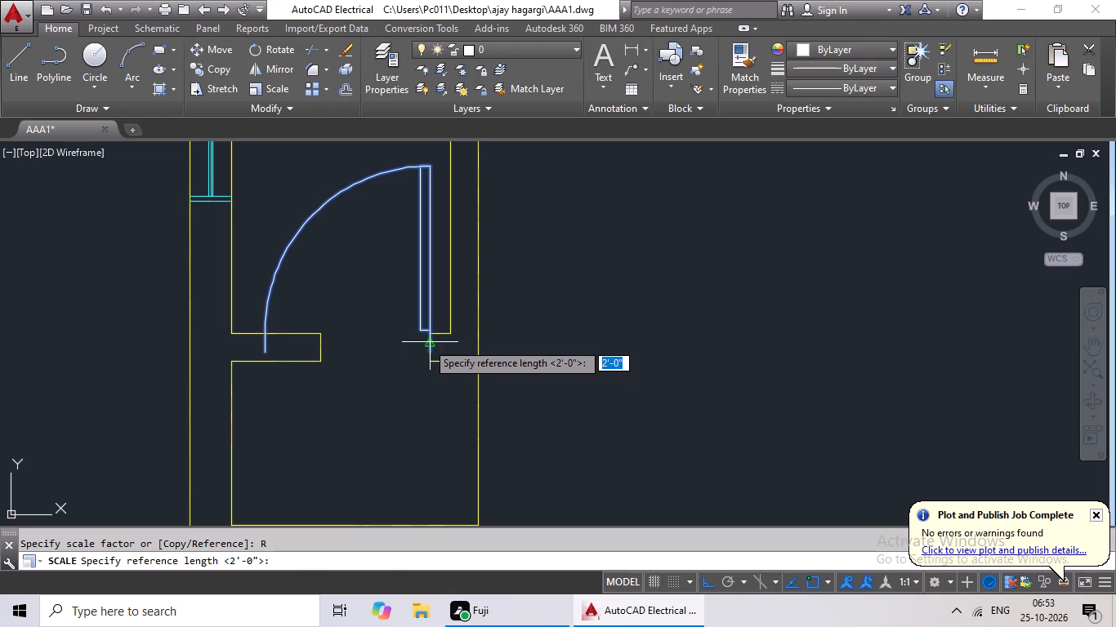
pyautogui.click(426, 342)
pyautogui.click(266, 345)
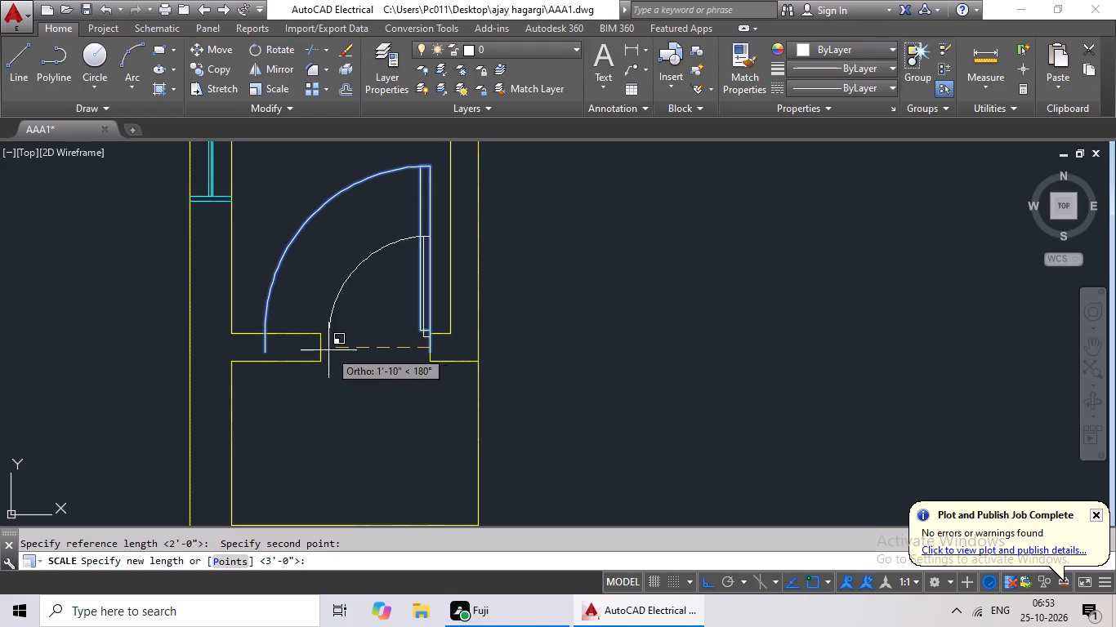
pyautogui.click(322, 350)
# Copy the upper small left room's door and paste it into the lower opening of the small room below it.
pyautogui.scroll(-1, 413, 338)
pyautogui.scroll(-1, 537, 327)
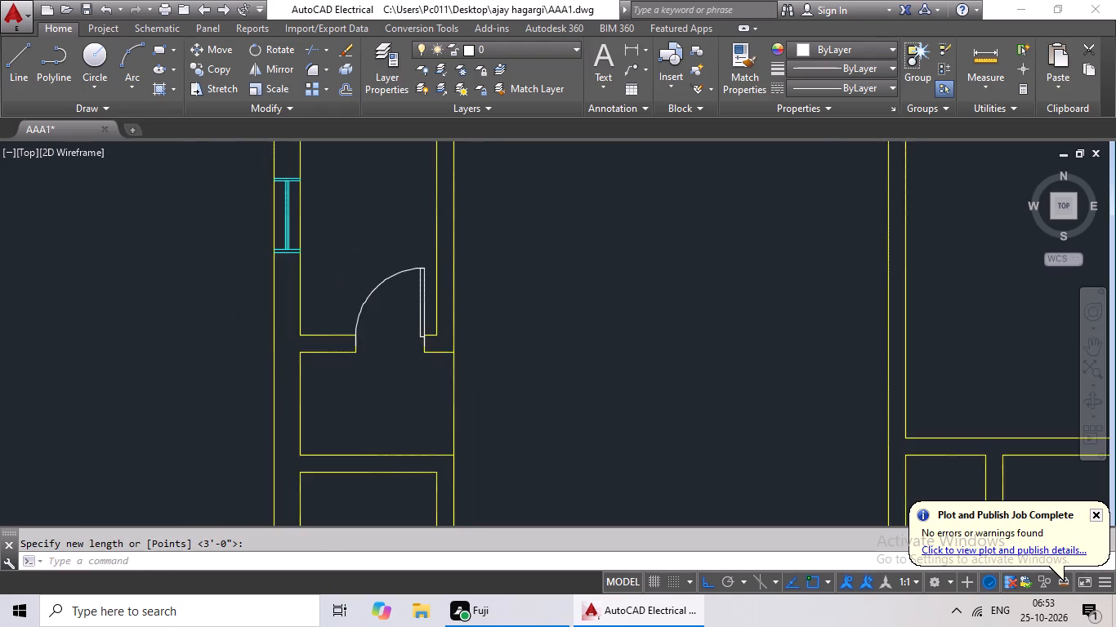
pyautogui.scroll(-1, 537, 327)
pyautogui.moveTo(571, 322); pyautogui.dragTo(373, 321, button='middle')
pyautogui.moveTo(539, 296); pyautogui.dragTo(457, 286, button='middle')
pyautogui.scroll(-3, 466, 280)
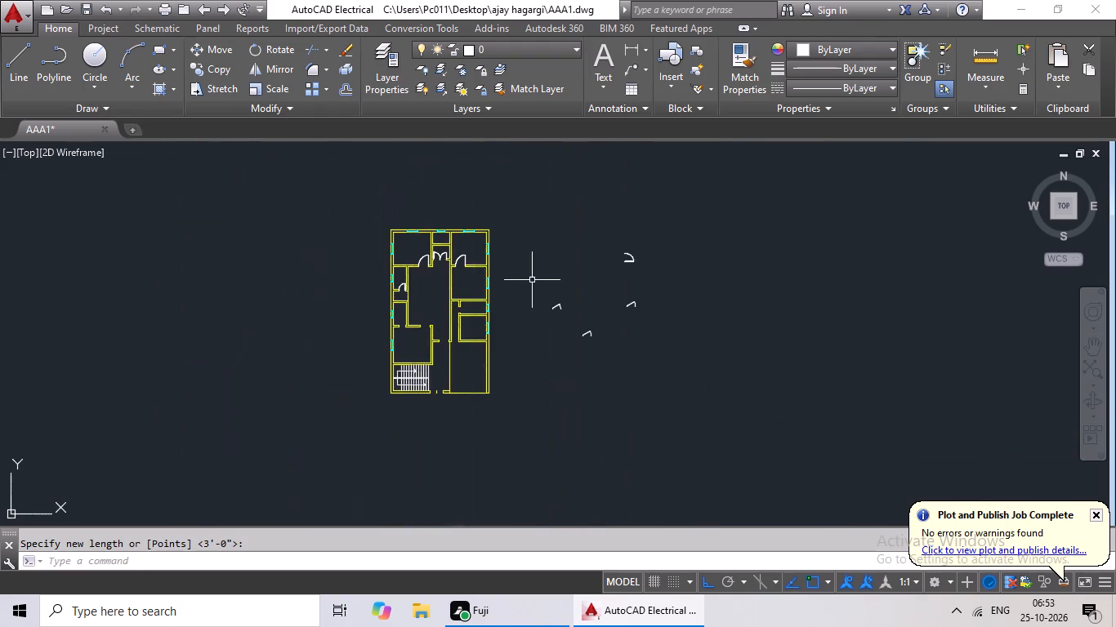
pyautogui.moveTo(532, 279); pyautogui.dragTo(441, 266, button='middle')
pyautogui.scroll(2, 449, 273)
pyautogui.moveTo(465, 269); pyautogui.dragTo(478, 243, button='middle')
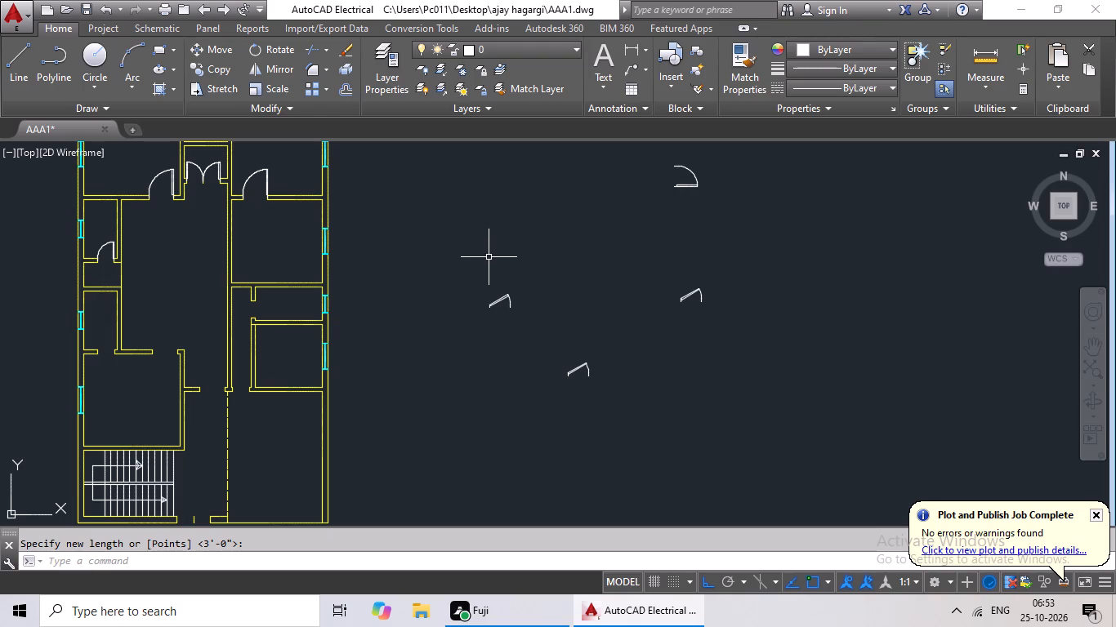
pyautogui.click(110, 246)
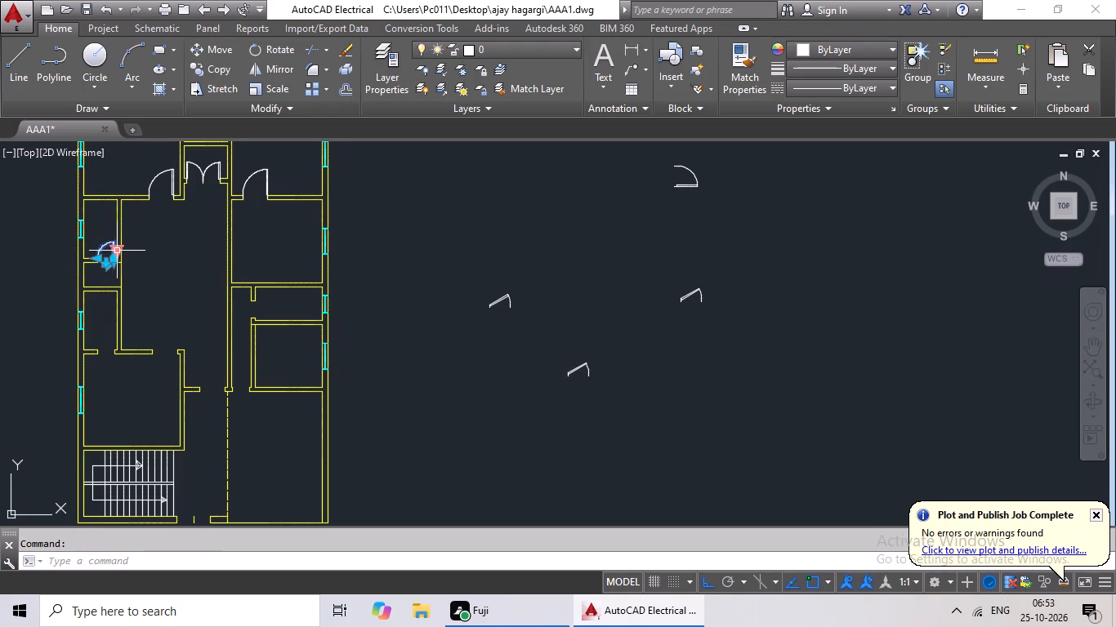
pyautogui.hotkey('ctrl', 'c')
pyautogui.hotkey('ctrl', 'v')
pyautogui.moveTo(101, 289); pyautogui.dragTo(176, 202, button='middle')
pyautogui.scroll(4, 181, 265)
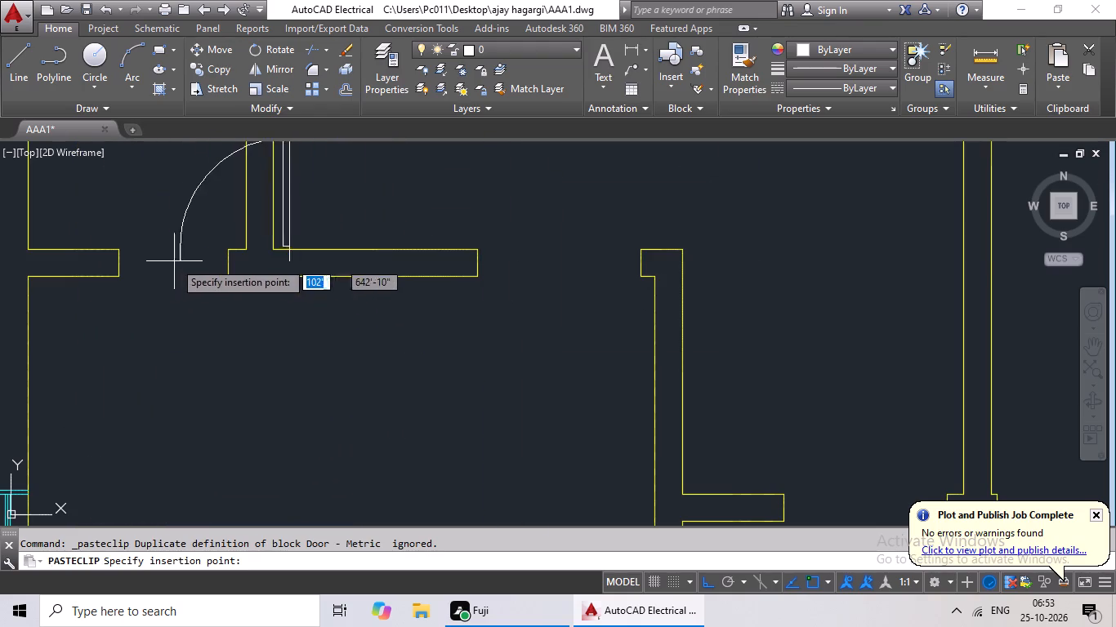
pyautogui.click(120, 266)
# Rotate the loose horizontal door block beside the plan by 180°.
pyautogui.scroll(-3, 150, 261)
pyautogui.moveTo(252, 240); pyautogui.dragTo(271, 207, button='middle')
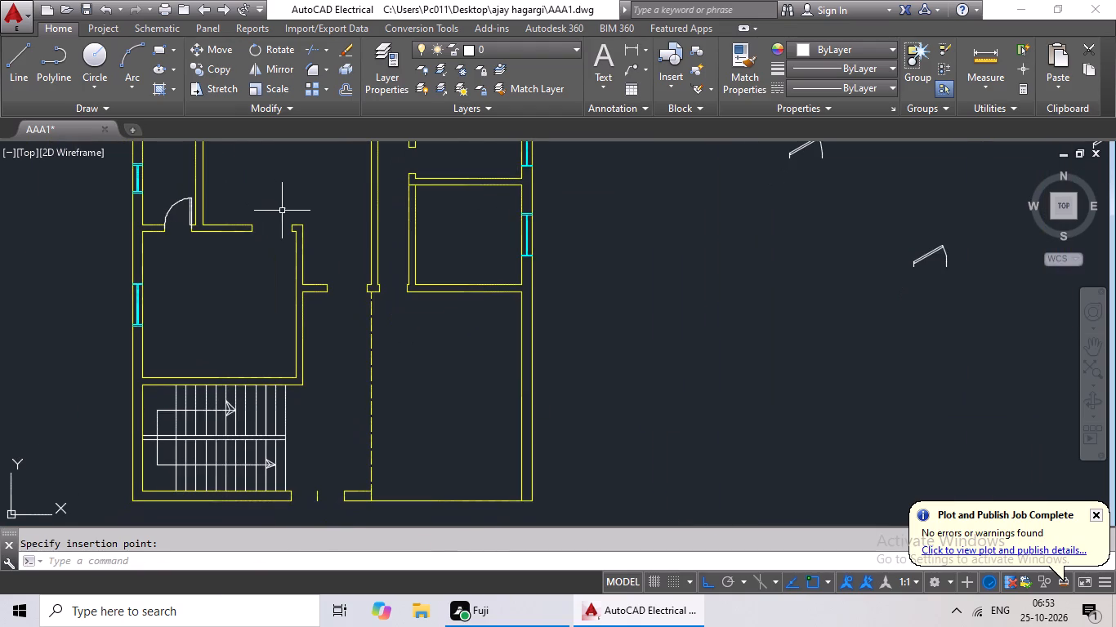
pyautogui.scroll(-1, 428, 239)
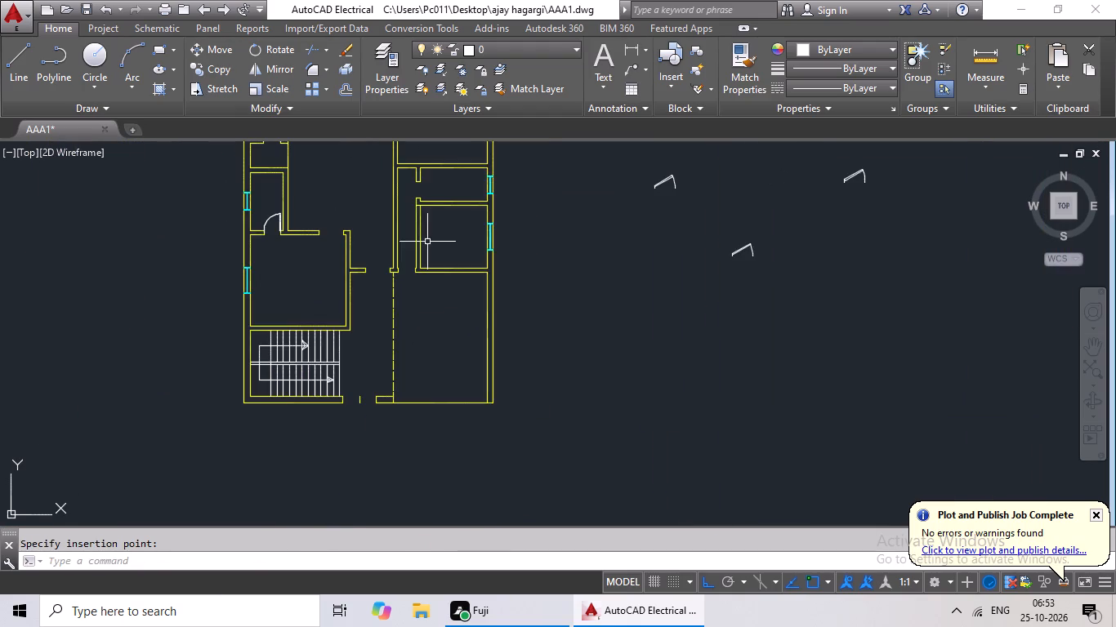
pyautogui.moveTo(542, 230); pyautogui.dragTo(460, 340, button='middle')
pyautogui.scroll(-1, 514, 310)
pyautogui.moveTo(513, 305); pyautogui.dragTo(455, 336, button='middle')
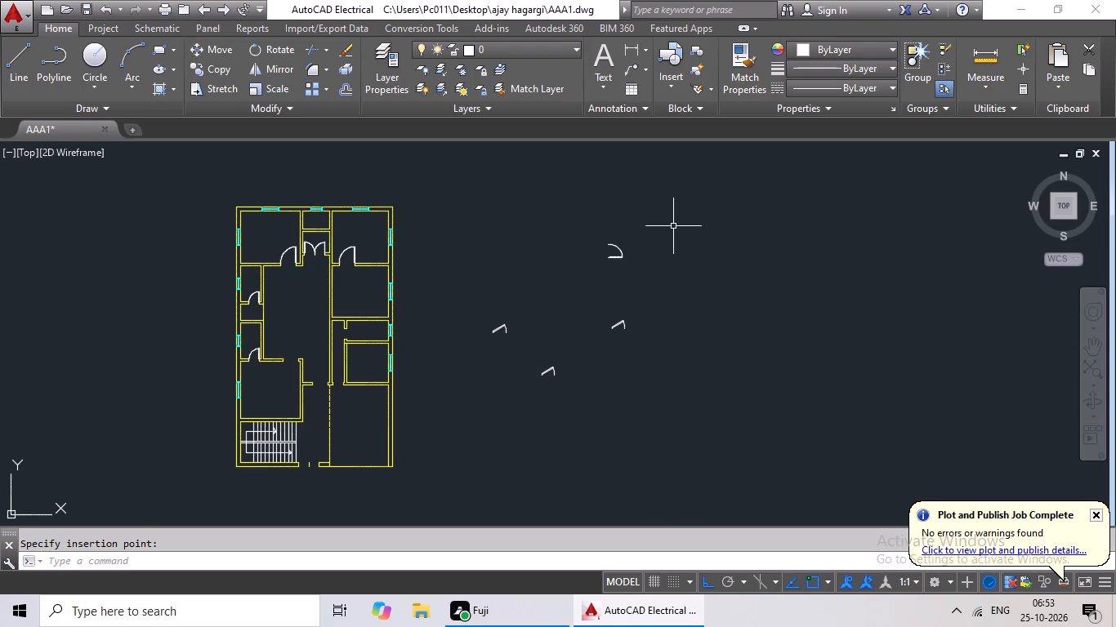
pyautogui.scroll(-1, 654, 238)
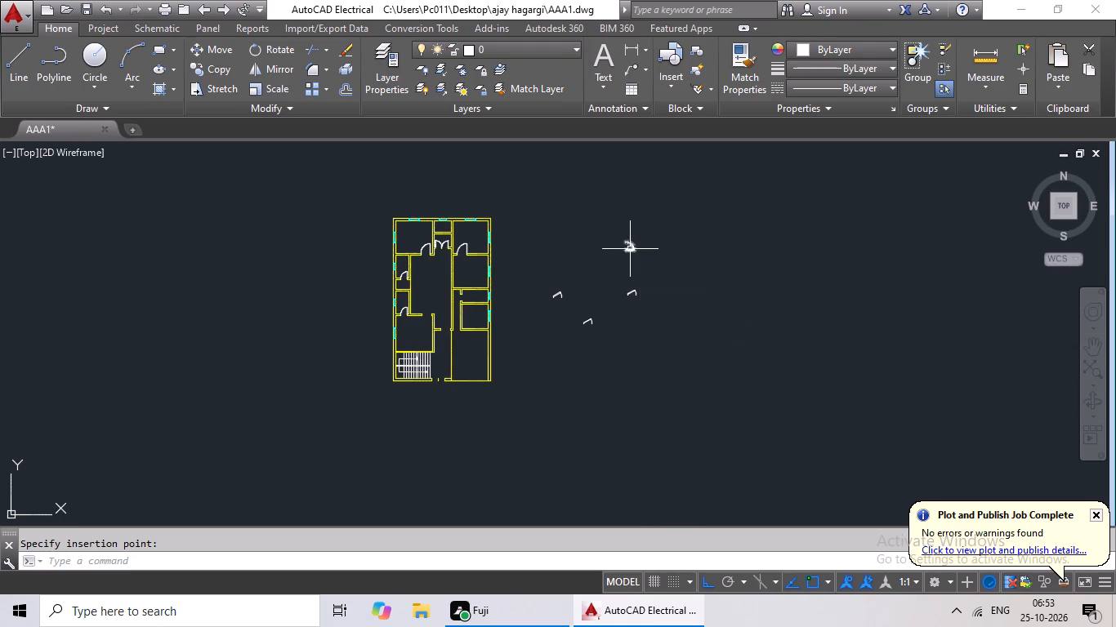
pyautogui.scroll(2, 631, 249)
pyautogui.click(632, 249)
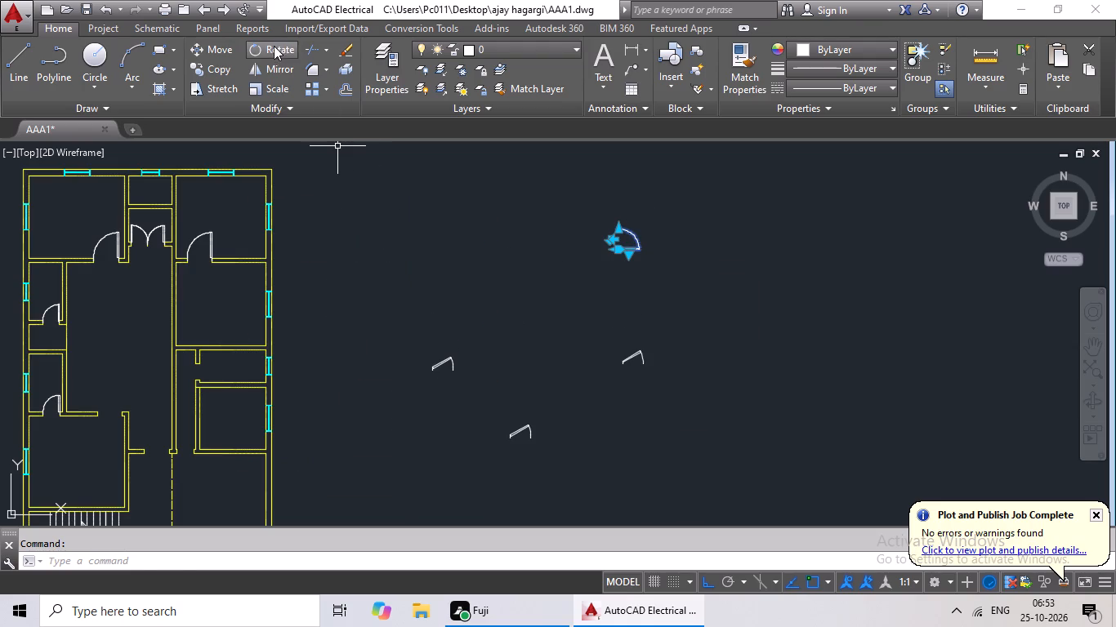
pyautogui.click(273, 47)
pyautogui.moveTo(607, 254); pyautogui.dragTo(581, 256)
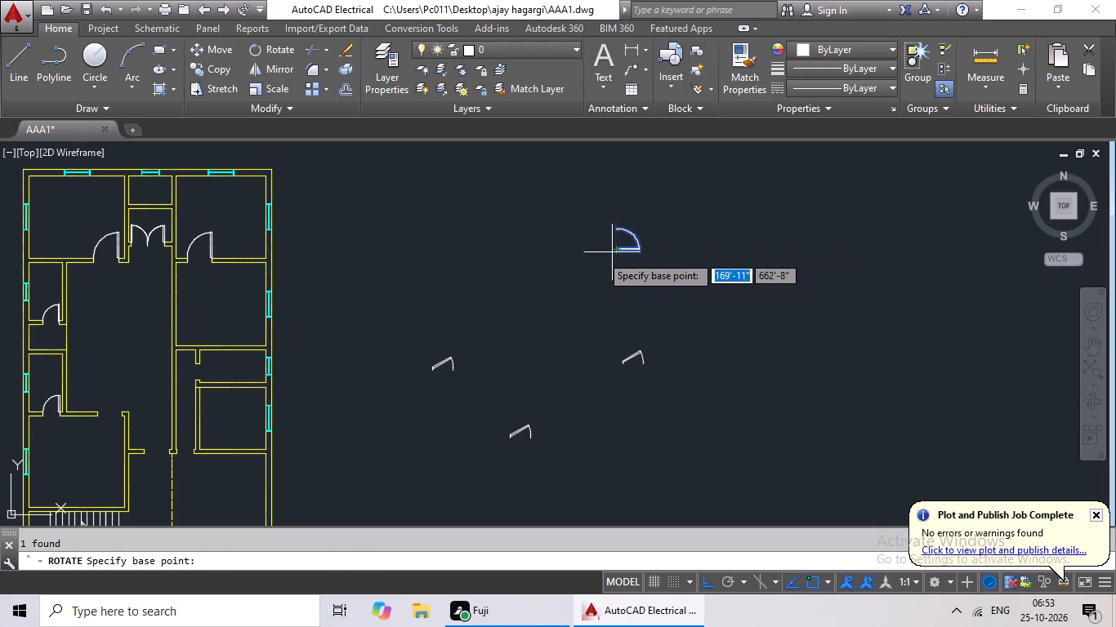
pyautogui.moveTo(581, 256); pyautogui.dragTo(513, 197)
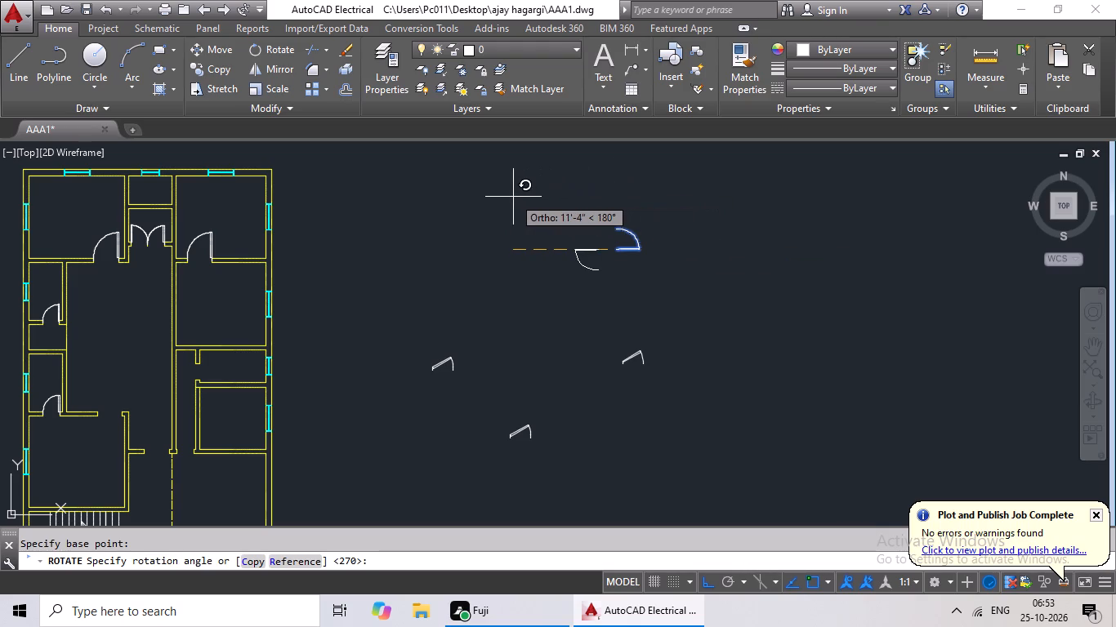
pyautogui.moveTo(513, 197); pyautogui.dragTo(512, 197)
pyautogui.click(512, 197)
pyautogui.click(583, 249)
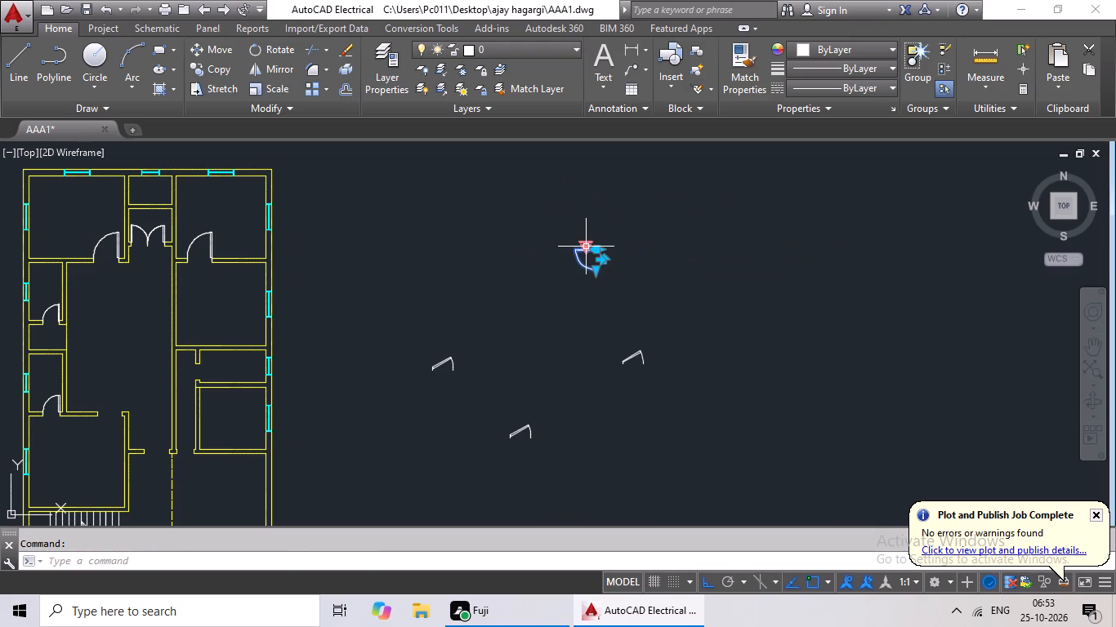
pyautogui.scroll(-1, 586, 260)
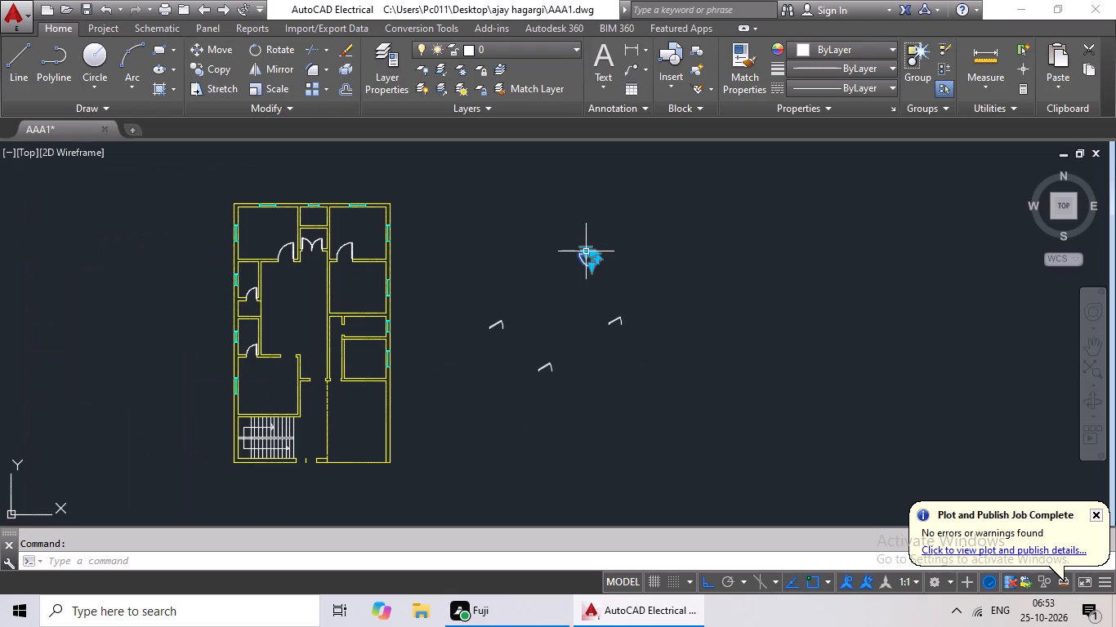
pyautogui.press('Escape')
# Copy the lower small left room's door and paste it at the right jamb of the wider opening in the same wall line.
pyautogui.scroll(2, 243, 370)
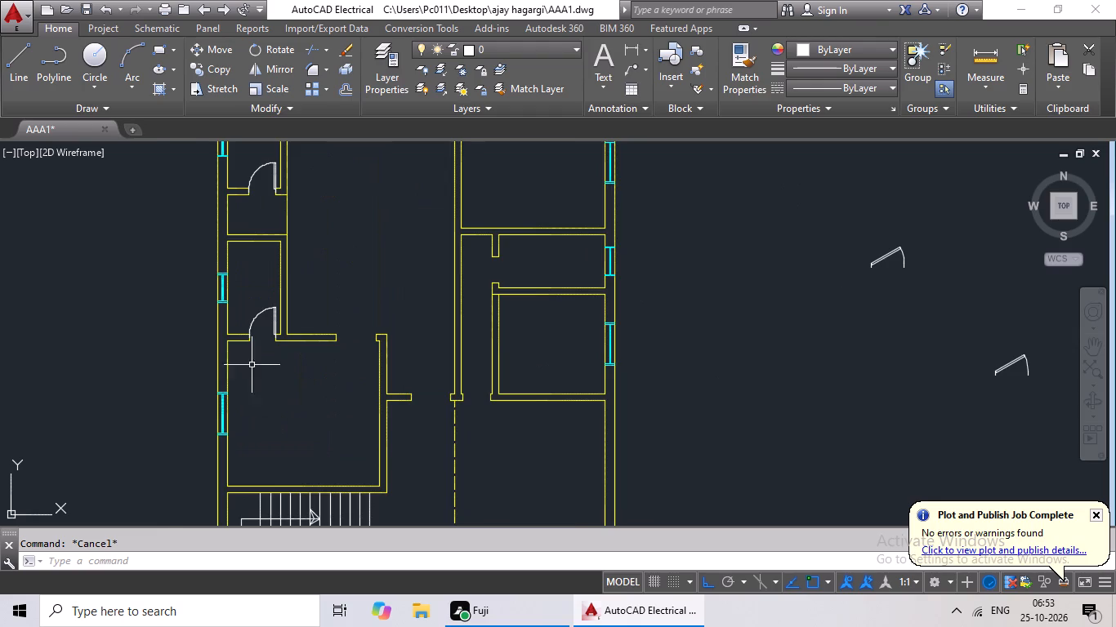
pyautogui.scroll(2, 255, 362)
pyautogui.click(245, 264)
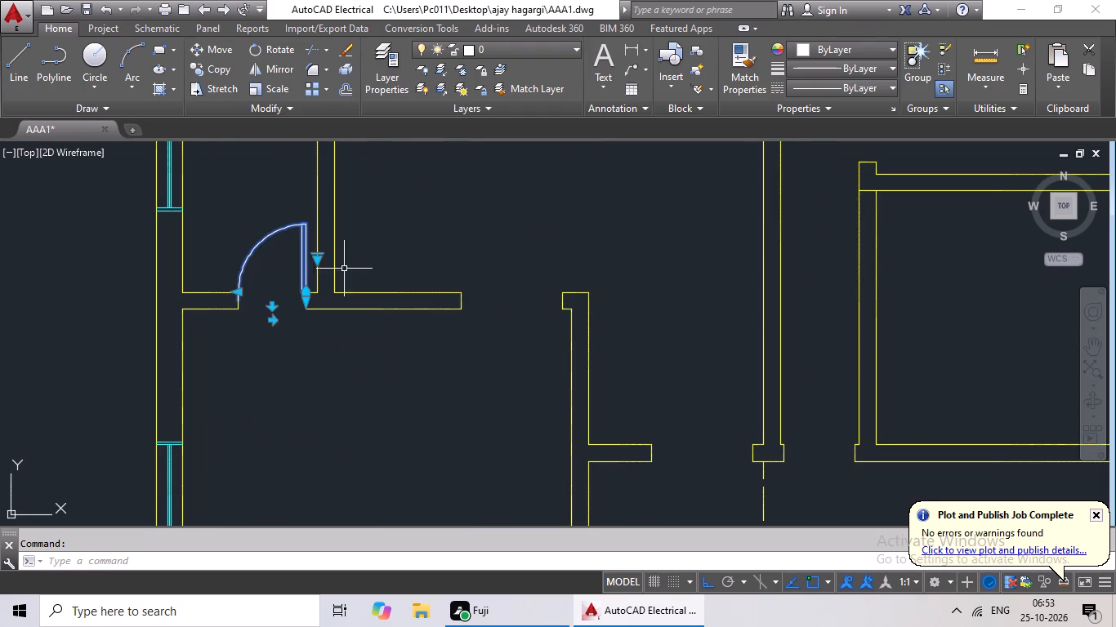
pyautogui.hotkey('ctrl', 'c')
pyautogui.hotkey('ctrl', 'v')
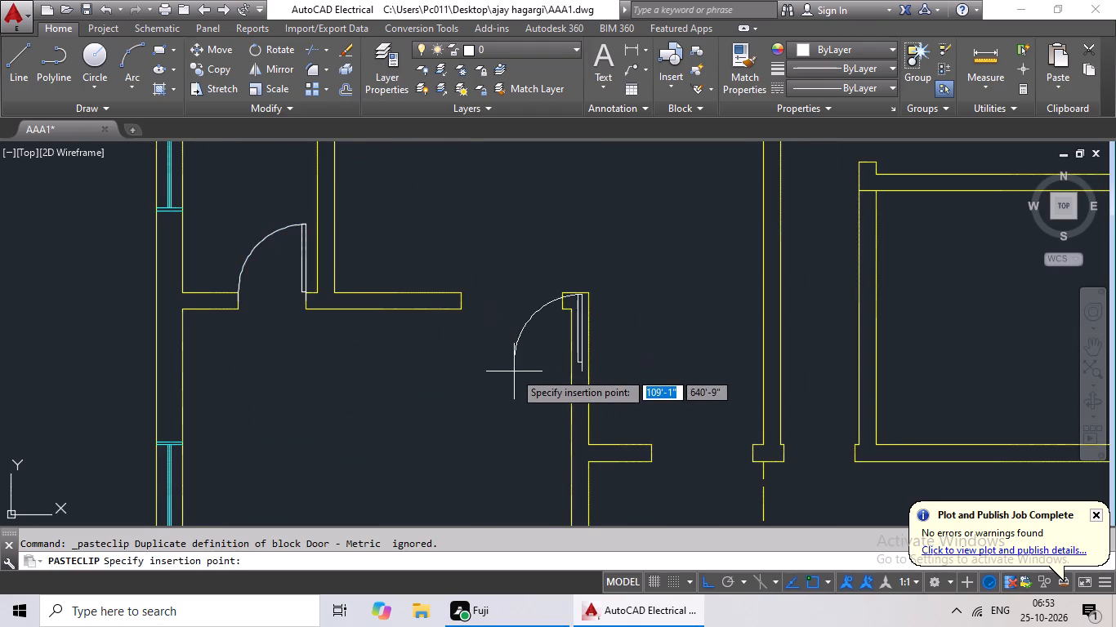
pyautogui.scroll(3, 507, 366)
pyautogui.moveTo(489, 378); pyautogui.dragTo(438, 460, button='middle')
pyautogui.scroll(-2, 438, 460)
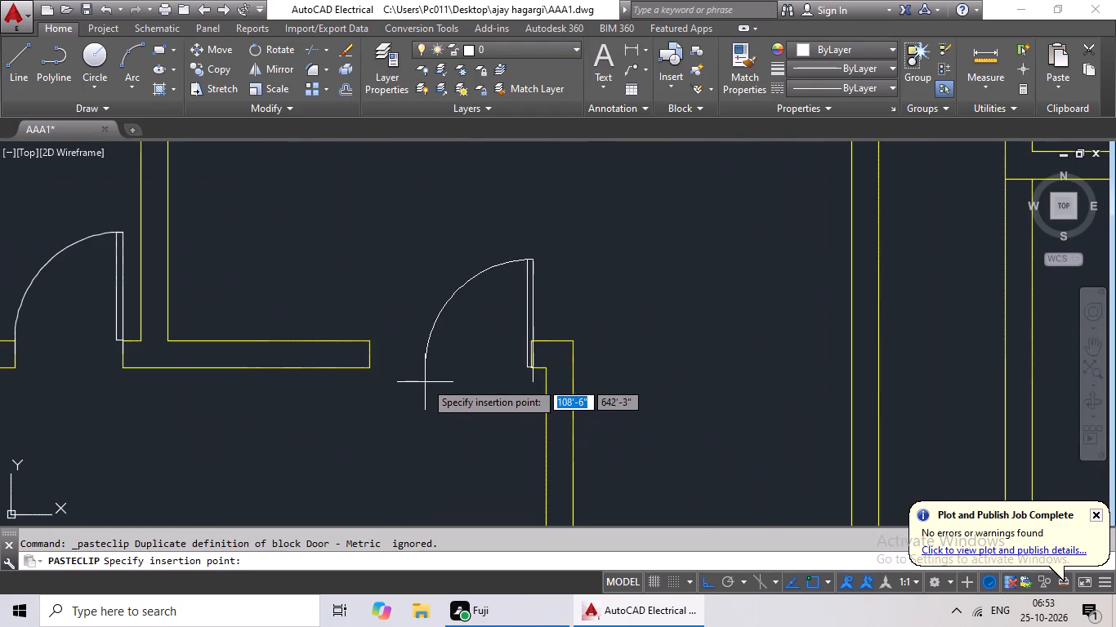
pyautogui.click(423, 357)
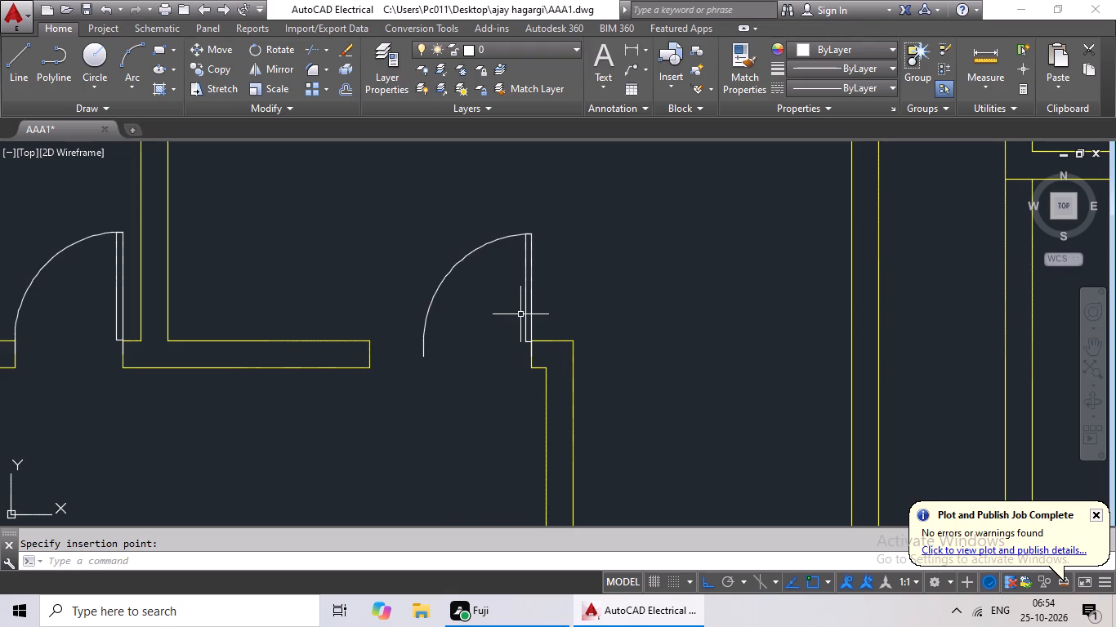
# Scale the pasted door in the wider opening by reference from its hinge point so its arc ends at the opening's left jamb.
pyautogui.click(524, 311)
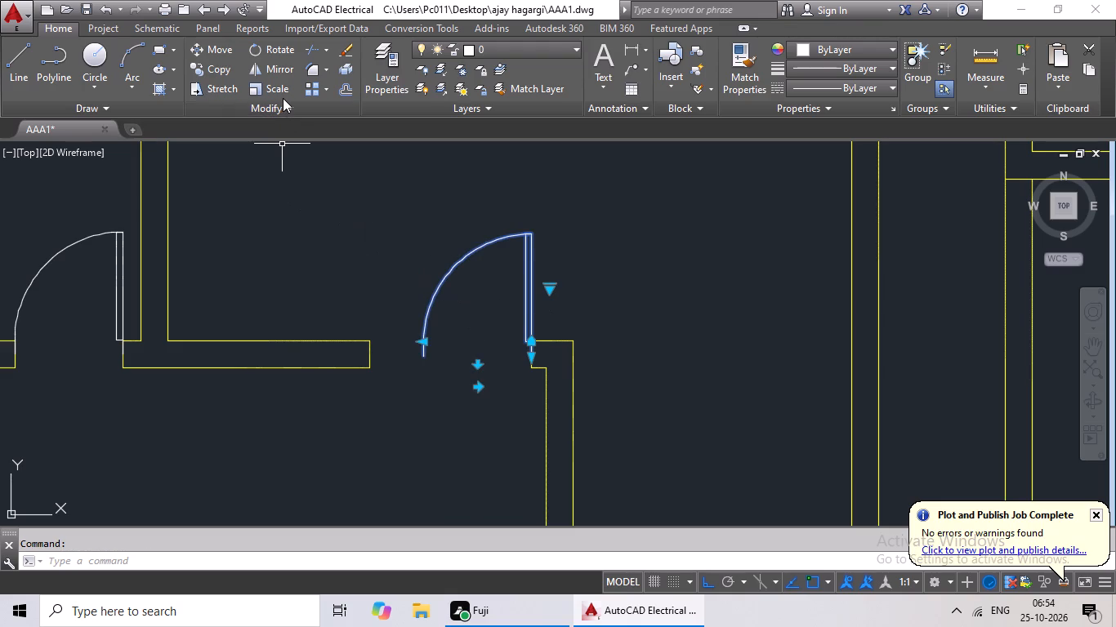
pyautogui.click(283, 95)
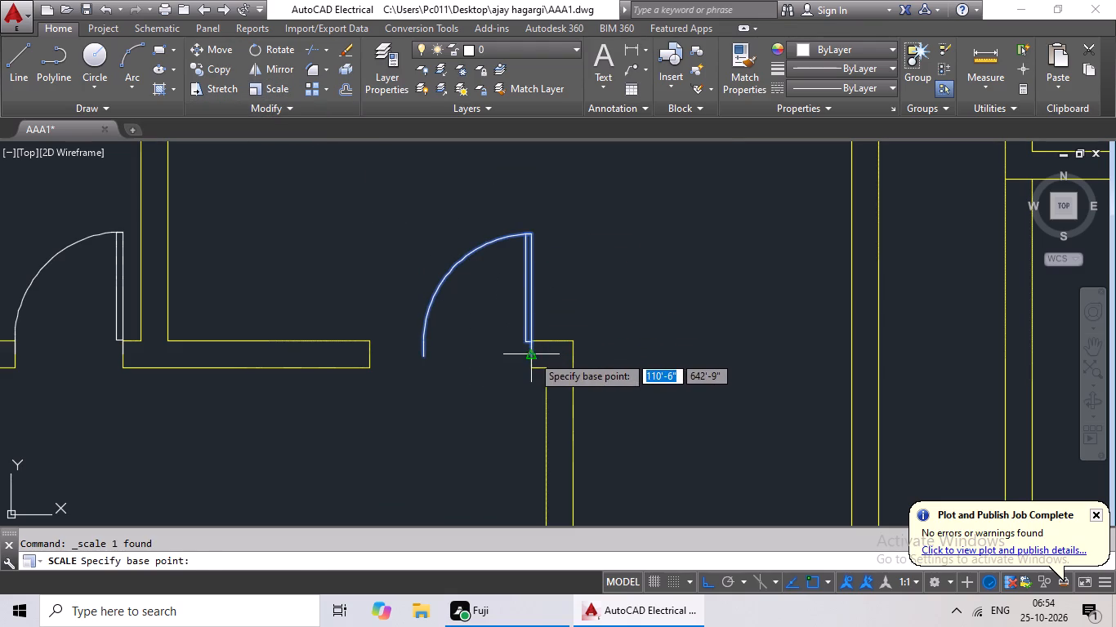
pyautogui.click(532, 355)
pyautogui.click(292, 561)
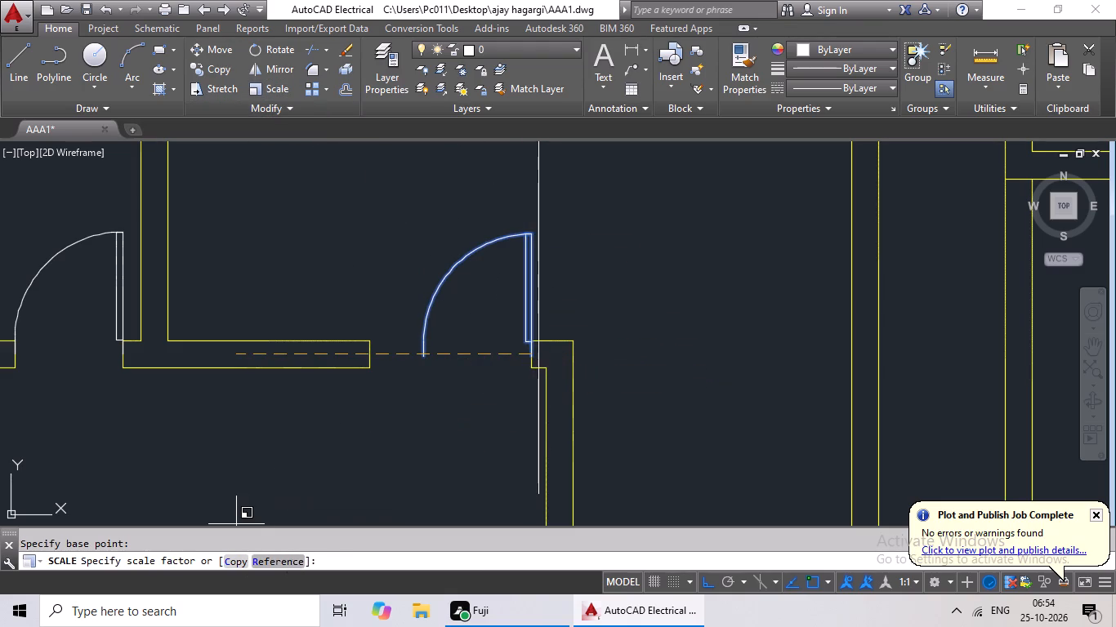
pyautogui.scroll(2, 538, 357)
pyautogui.click(523, 360)
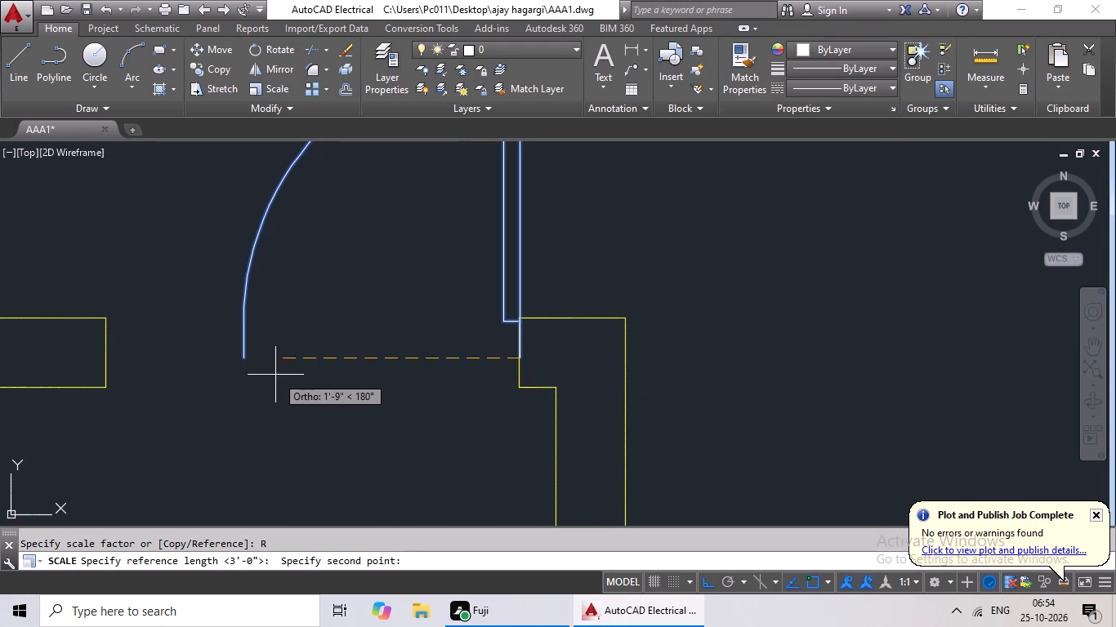
pyautogui.click(245, 358)
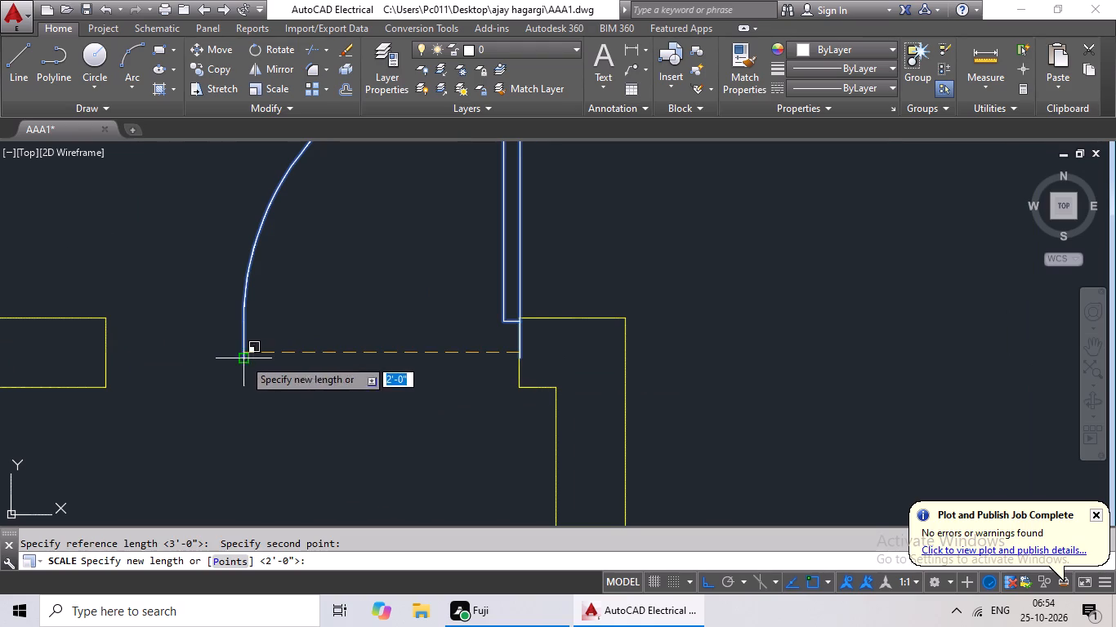
pyautogui.click(105, 354)
# Copy the rescaled door and paste it into the central hall's bottom opening, just left of the dashed line.
pyautogui.scroll(-3, 255, 333)
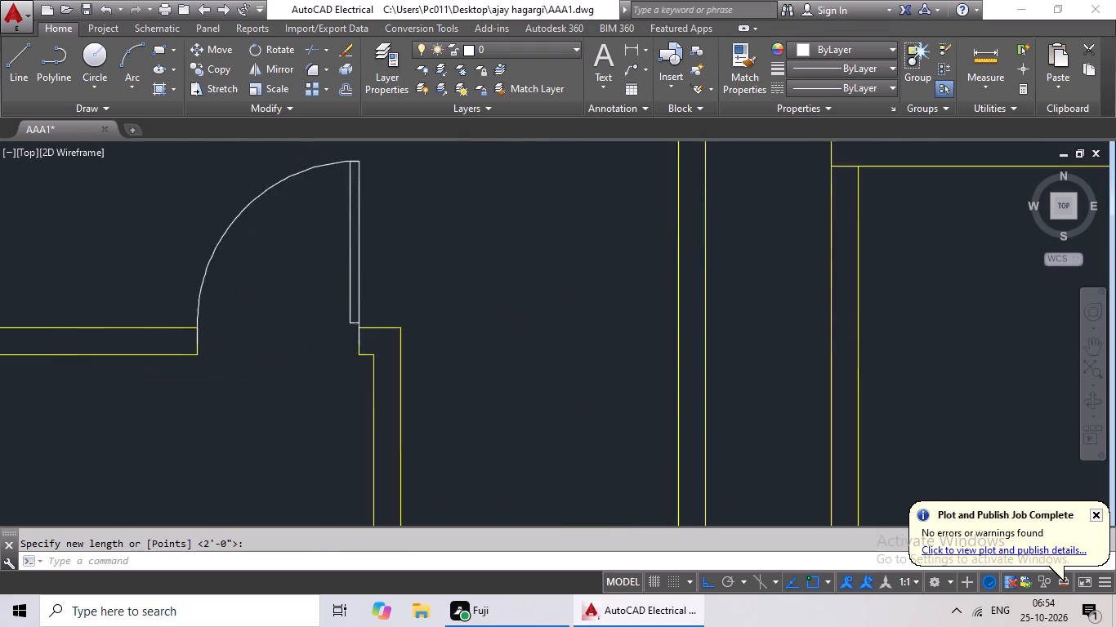
pyautogui.scroll(-1, 387, 311)
pyautogui.moveTo(395, 309); pyautogui.dragTo(382, 295, button='middle')
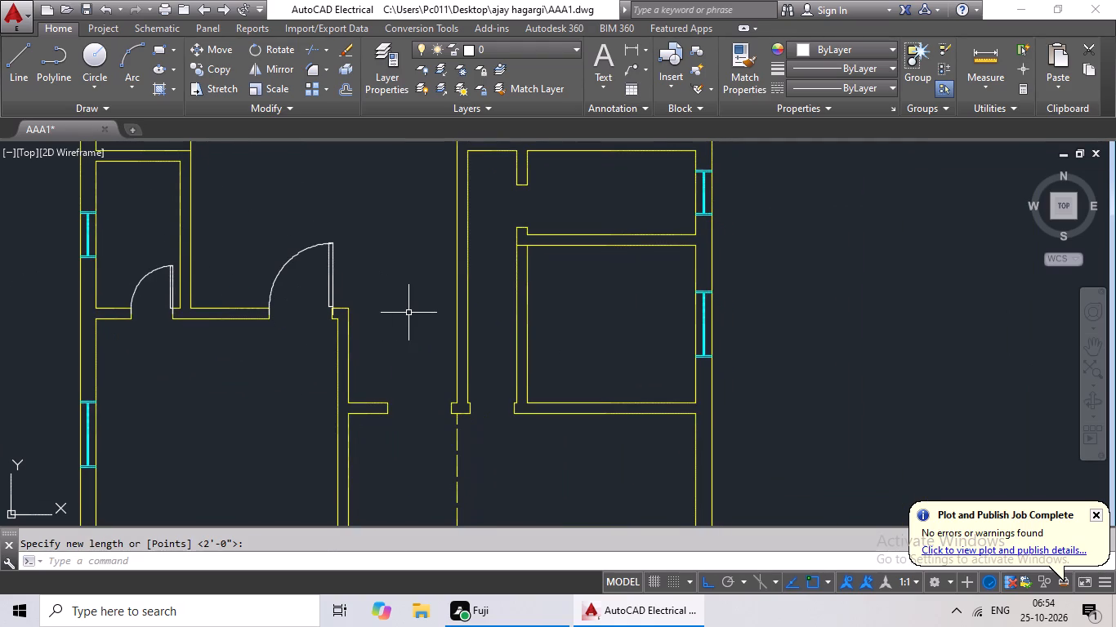
pyautogui.click(330, 261)
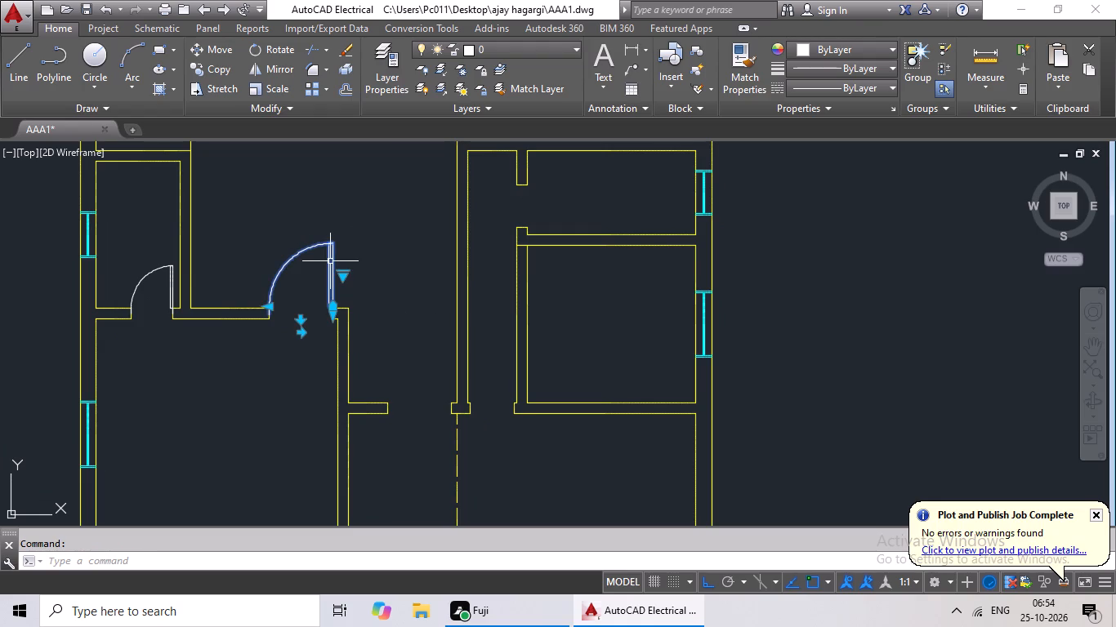
pyautogui.hotkey('ctrl', 'c')
pyautogui.hotkey('ctrl', 'v')
pyautogui.scroll(4, 367, 425)
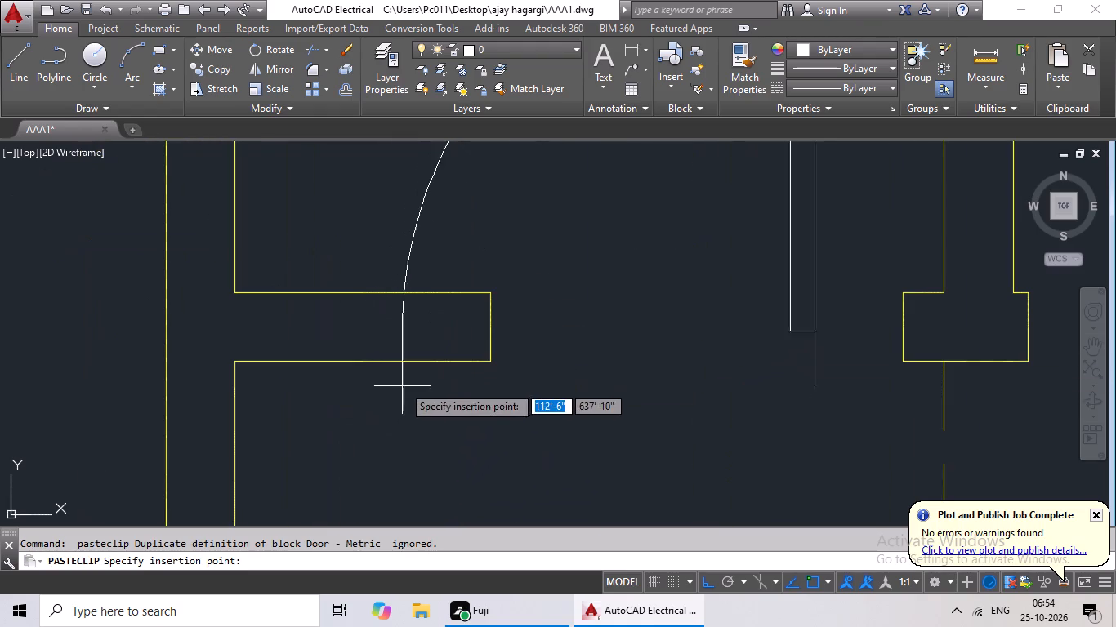
pyautogui.click(490, 341)
# Copy the door in the hall's bottom opening and paste it in the empty space beside the plan.
pyautogui.scroll(-4, 517, 331)
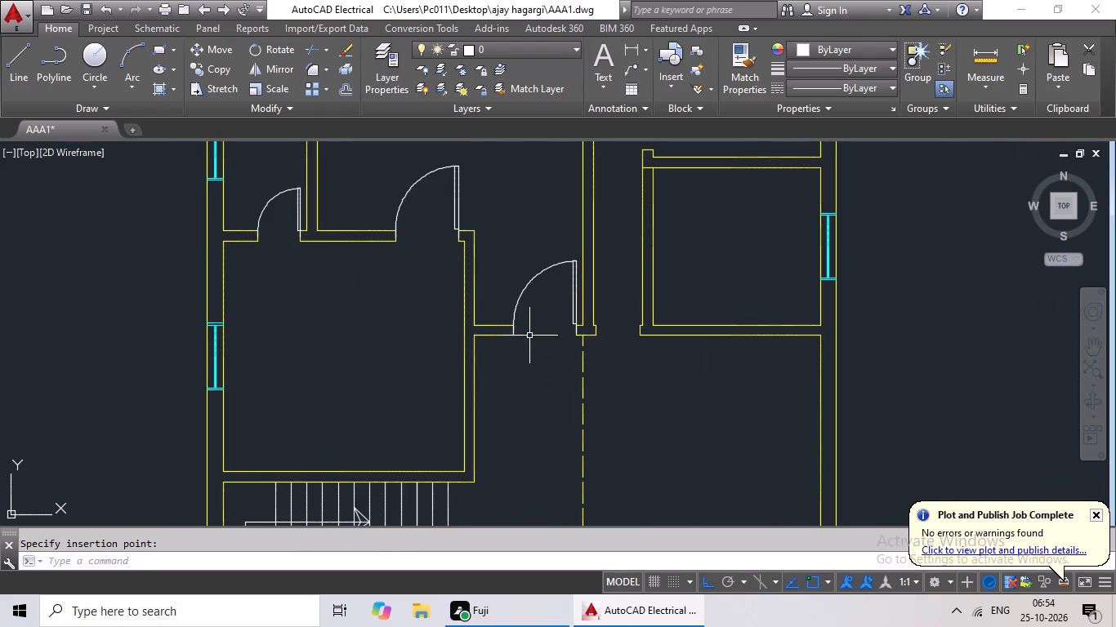
pyautogui.moveTo(529, 336); pyautogui.dragTo(480, 339, button='middle')
pyautogui.scroll(-2, 481, 336)
pyautogui.moveTo(503, 276); pyautogui.dragTo(431, 327, button='middle')
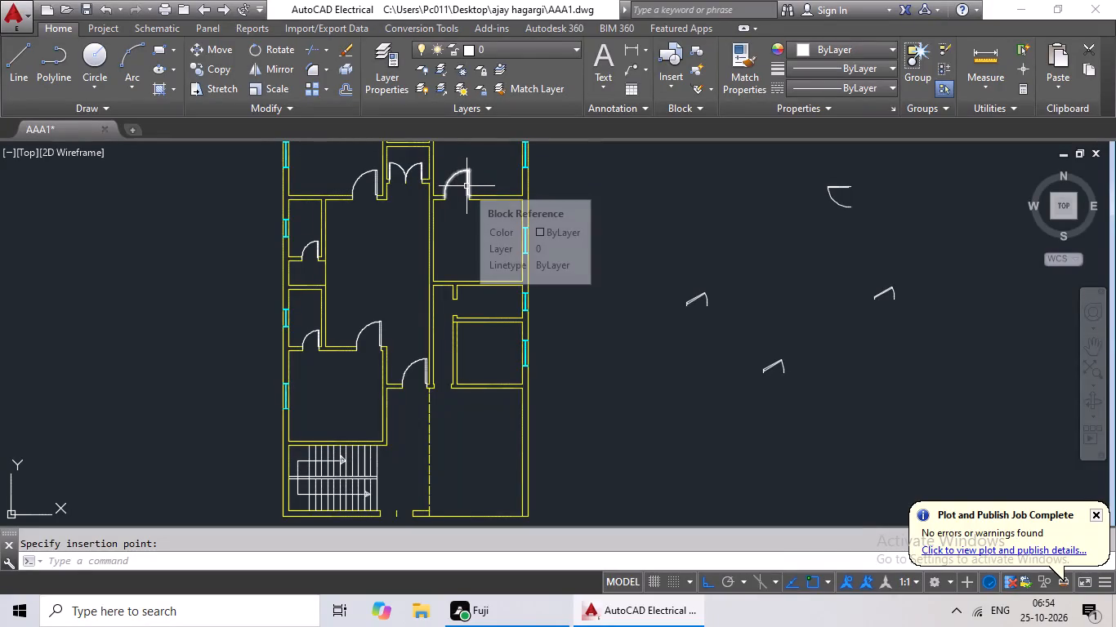
pyautogui.moveTo(586, 238); pyautogui.dragTo(437, 300, button='middle')
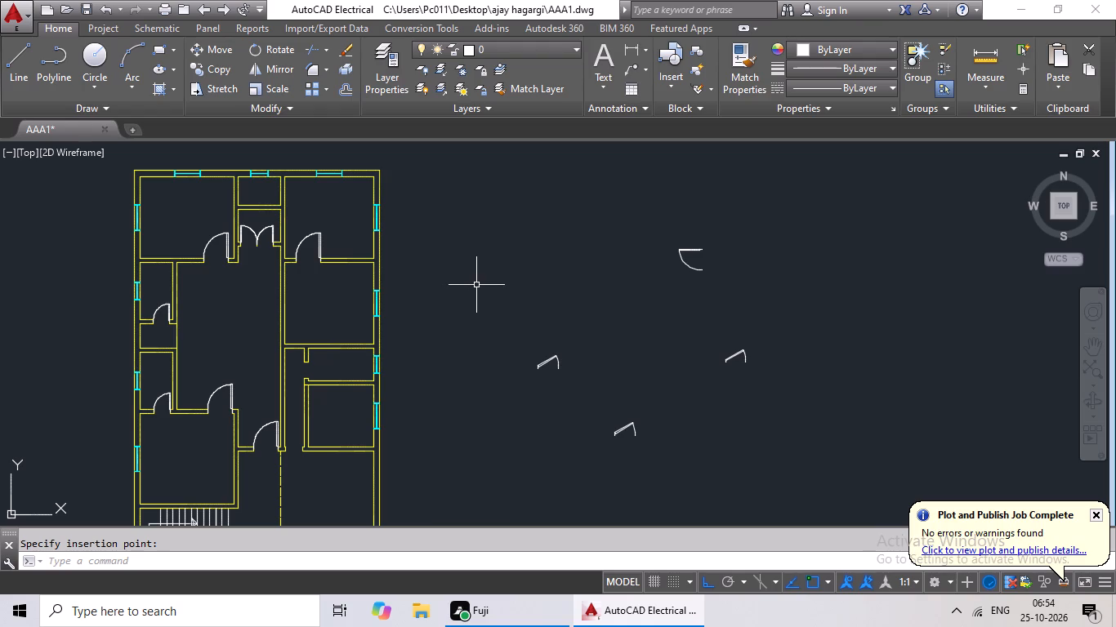
pyautogui.click(267, 424)
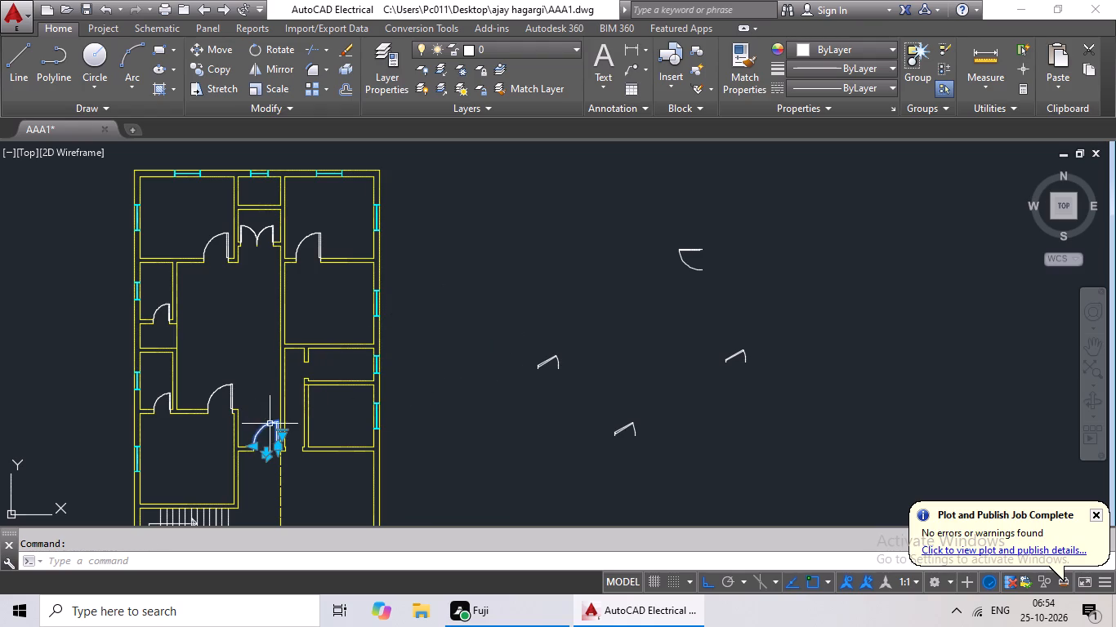
pyautogui.press('ctrl+super+c')
pyautogui.hotkey('ctrl', 'c')
pyautogui.hotkey('ctrl', 'v')
pyautogui.click(470, 269)
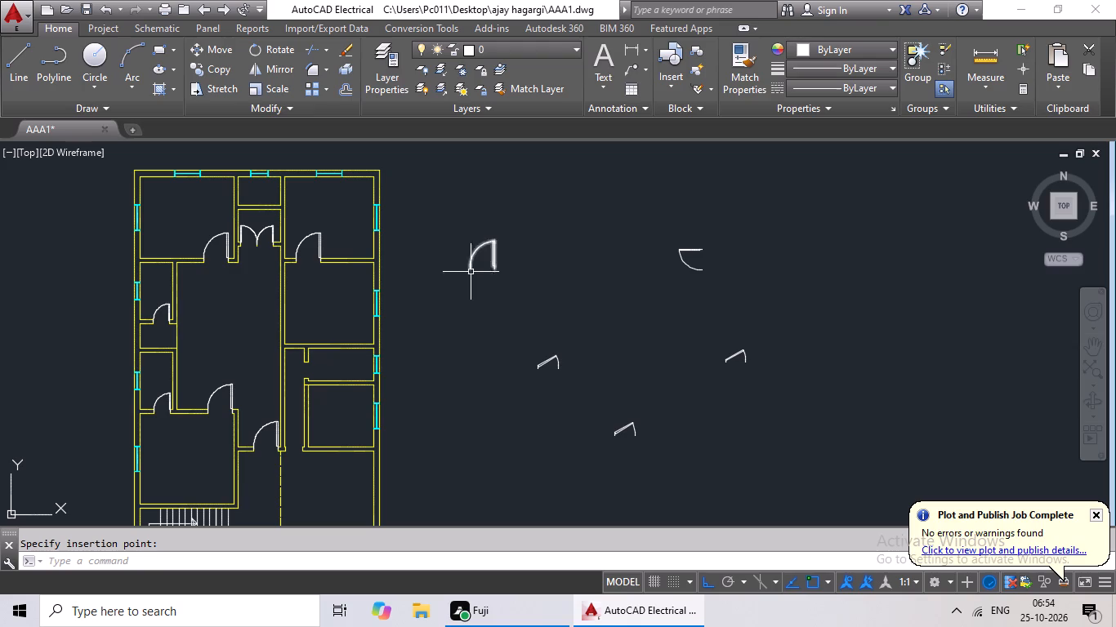
# Mirror the loose door copy beside the plan about a vertical line, erasing the source object.
pyautogui.click(493, 251)
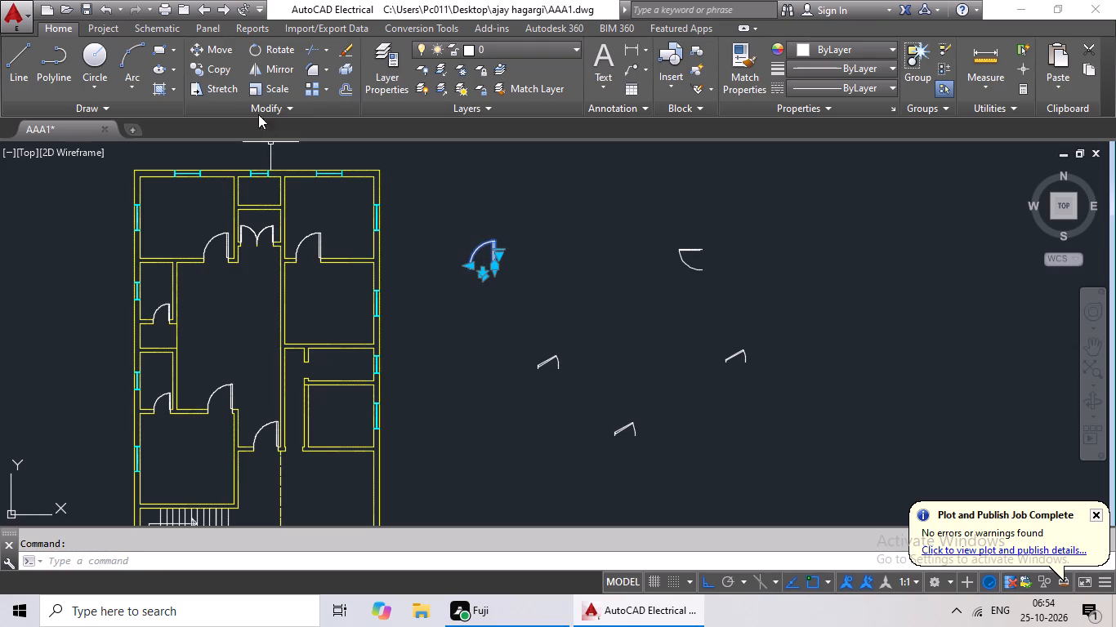
pyautogui.click(271, 69)
pyautogui.scroll(2, 517, 261)
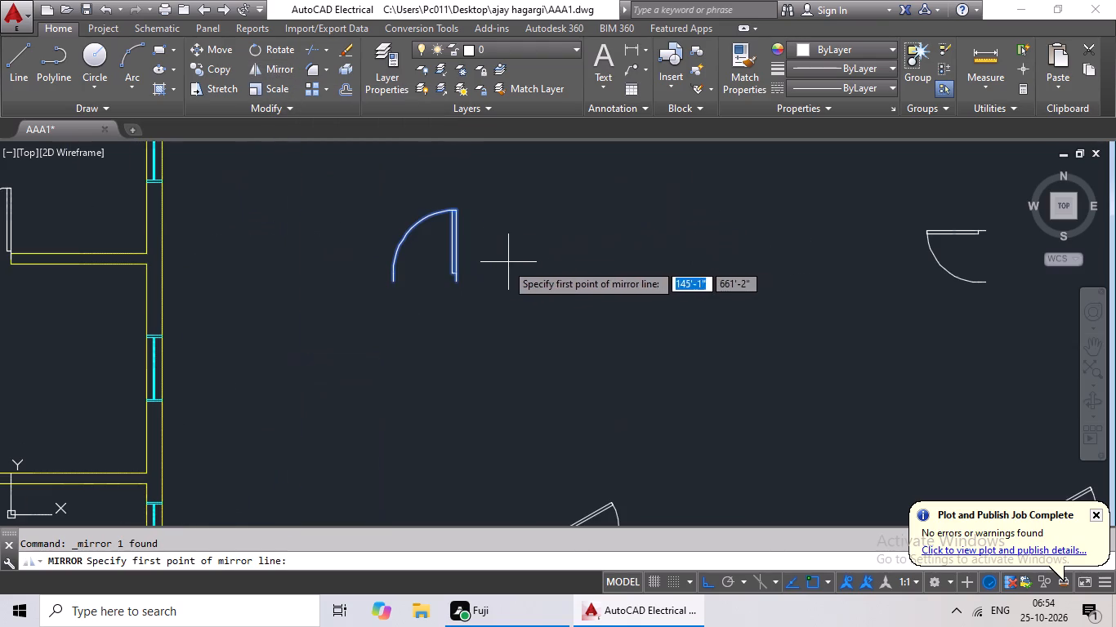
pyautogui.click(499, 278)
pyautogui.click(514, 202)
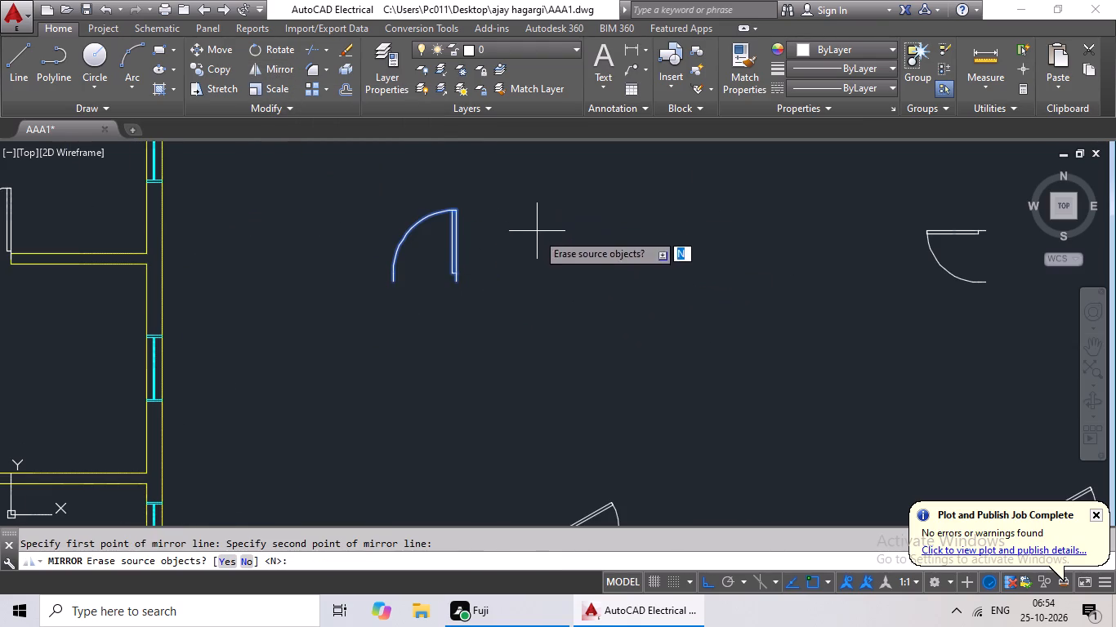
pyautogui.click(226, 559)
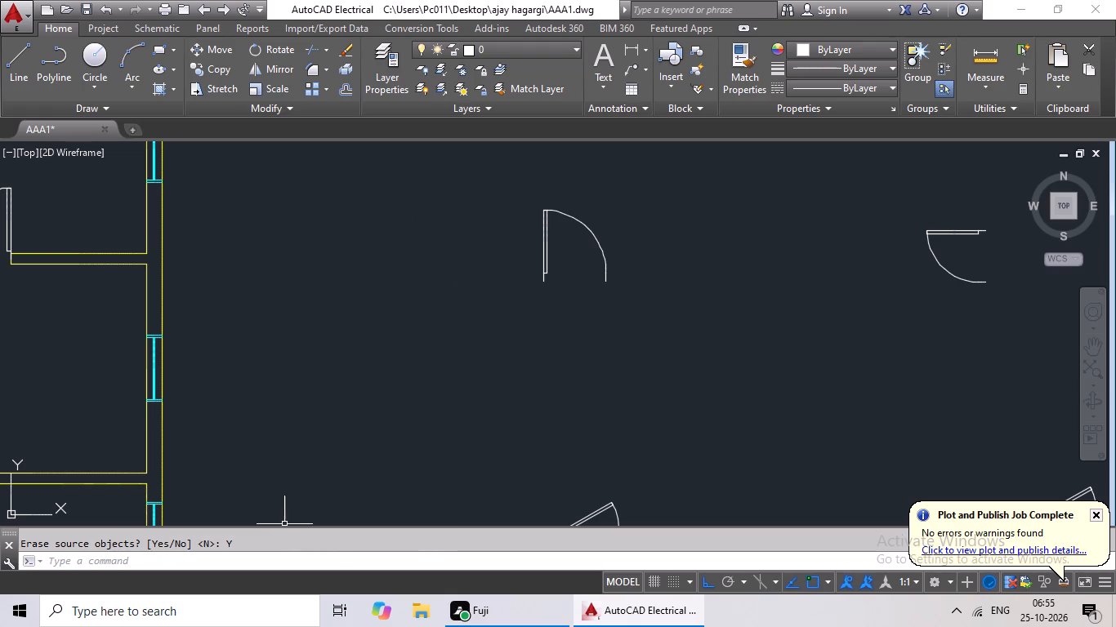
# Copy the mirrored door and paste it at the left jamb of the narrow opening just right of the dashed line.
pyautogui.scroll(-2, 774, 273)
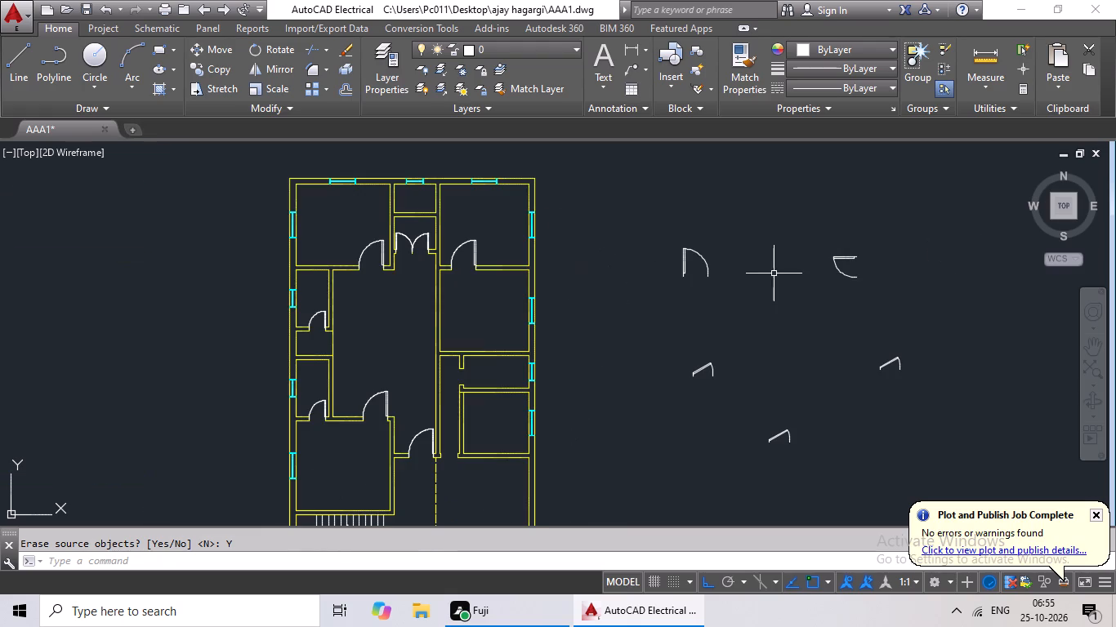
pyautogui.click(686, 267)
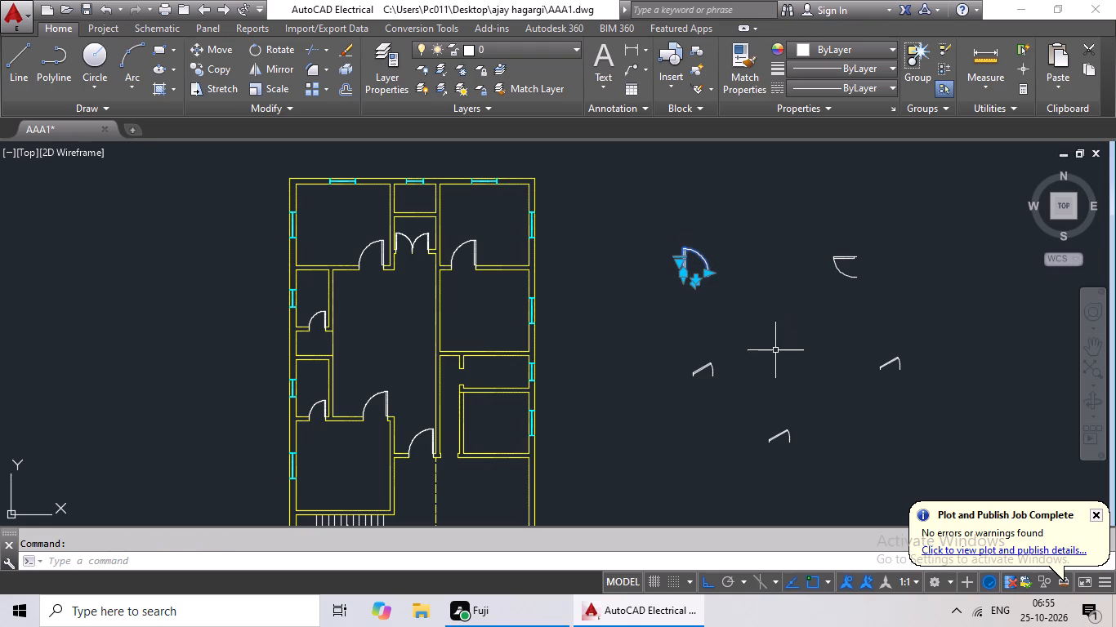
pyautogui.hotkey('ctrl', 'c')
pyautogui.hotkey('ctrl', 'v')
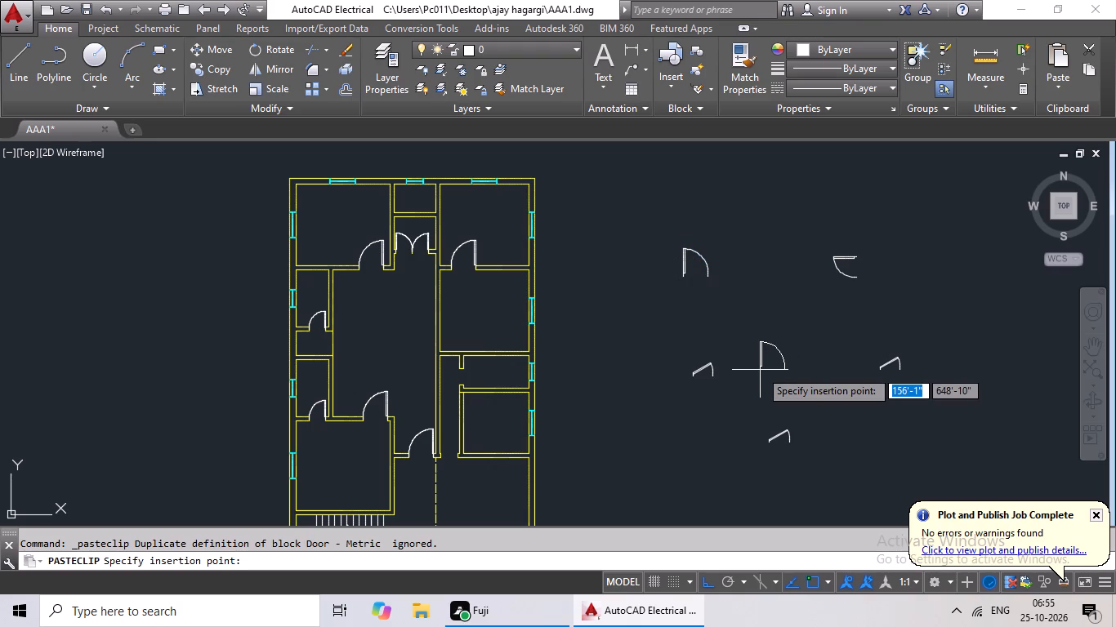
pyautogui.scroll(4, 471, 478)
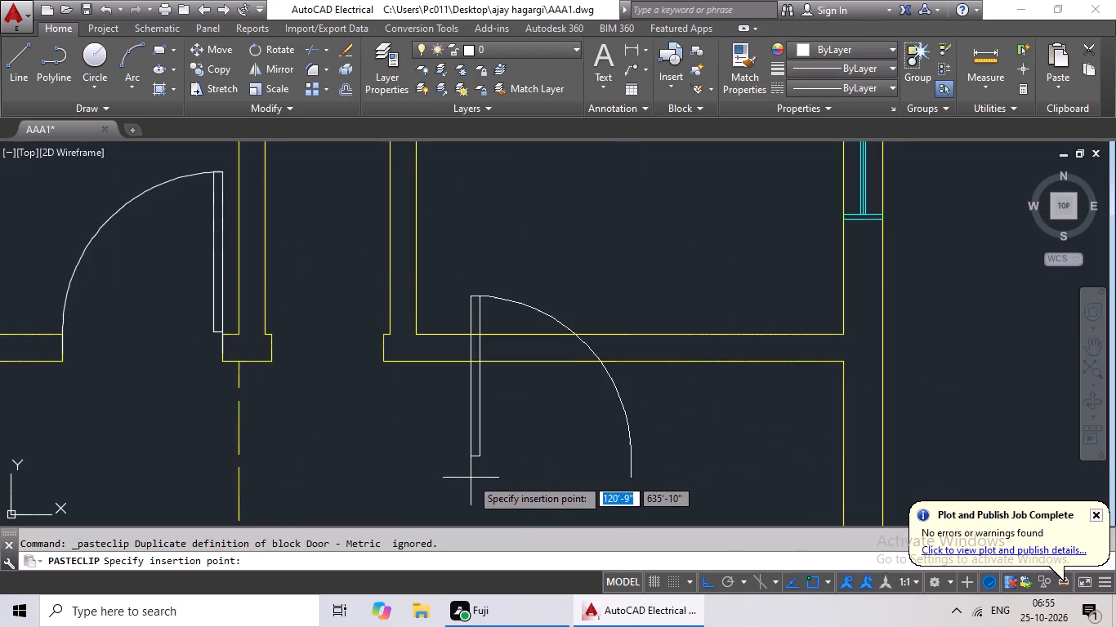
pyautogui.moveTo(464, 428); pyautogui.dragTo(487, 374, button='middle')
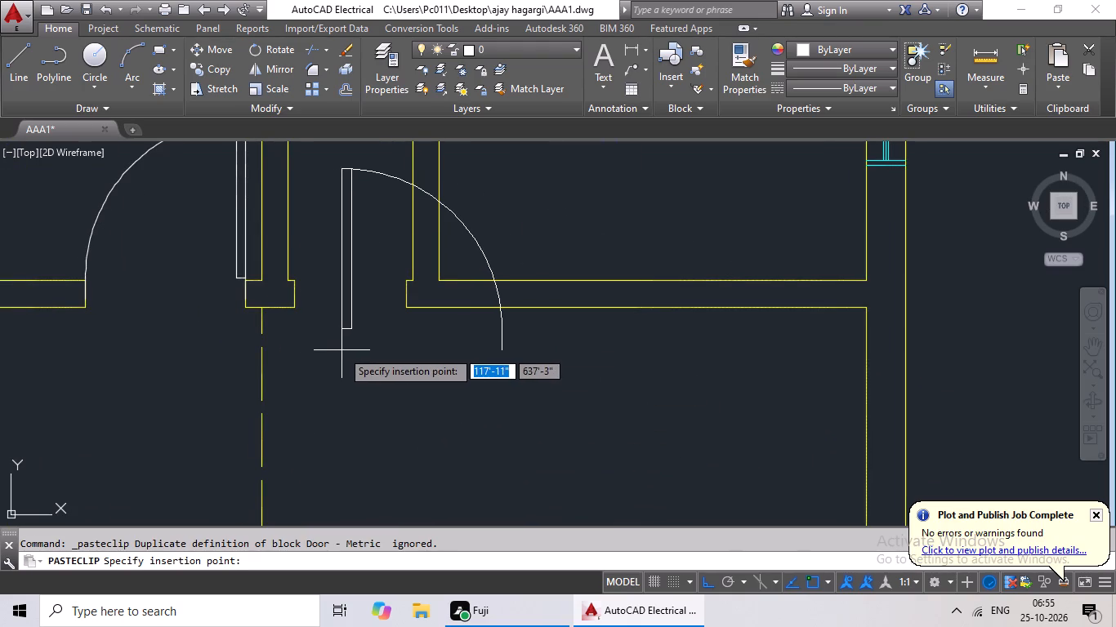
pyautogui.scroll(2, 279, 326)
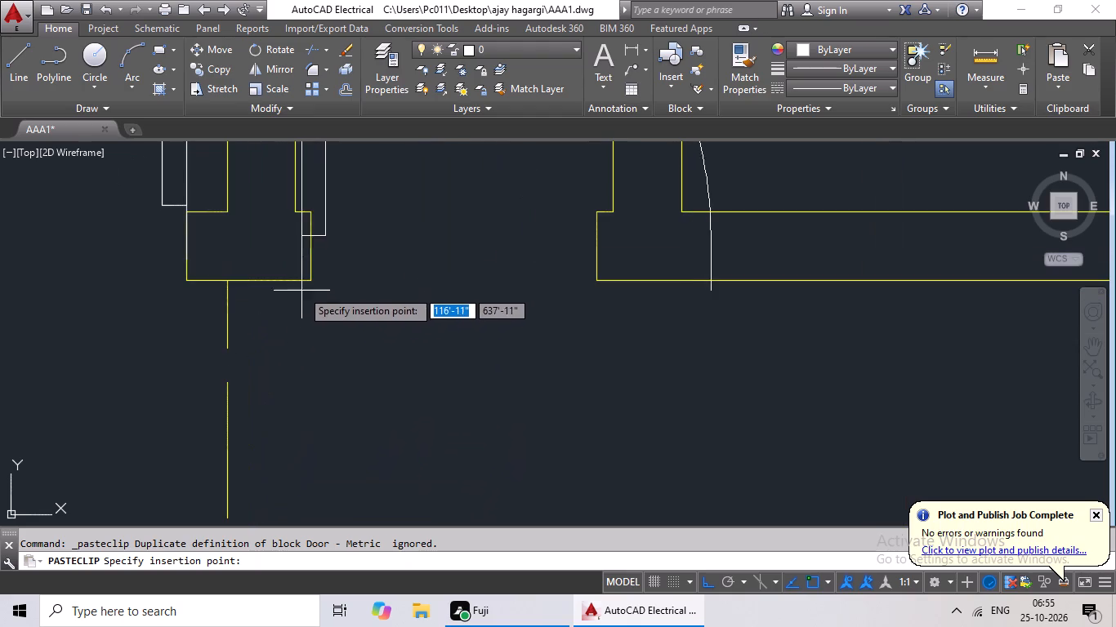
pyautogui.scroll(2, 311, 265)
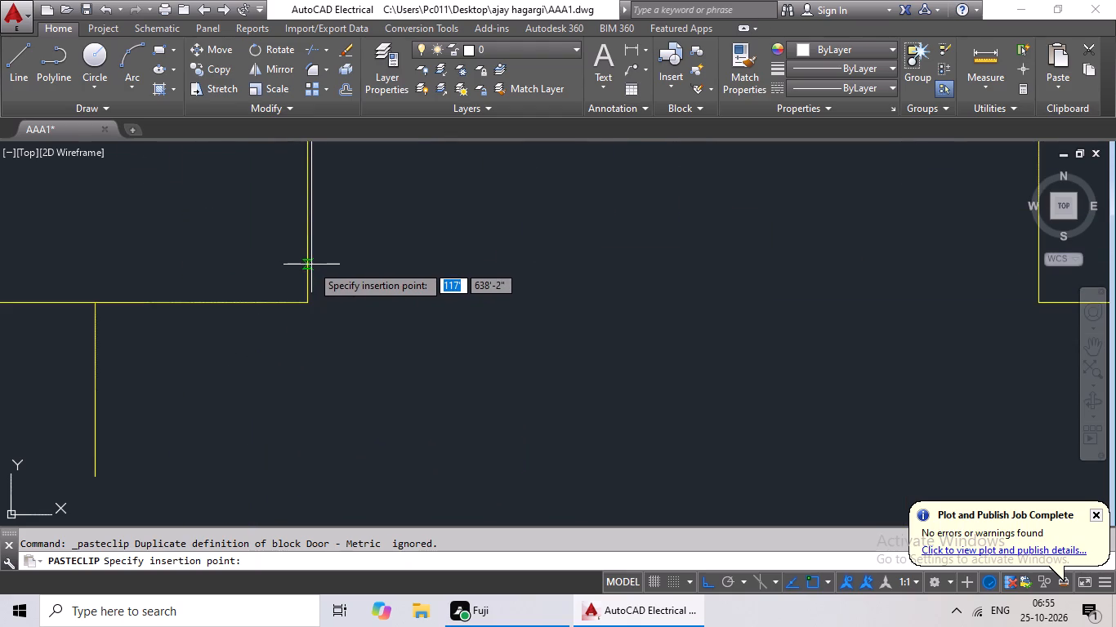
pyautogui.moveTo(308, 269); pyautogui.dragTo(290, 359, button='middle')
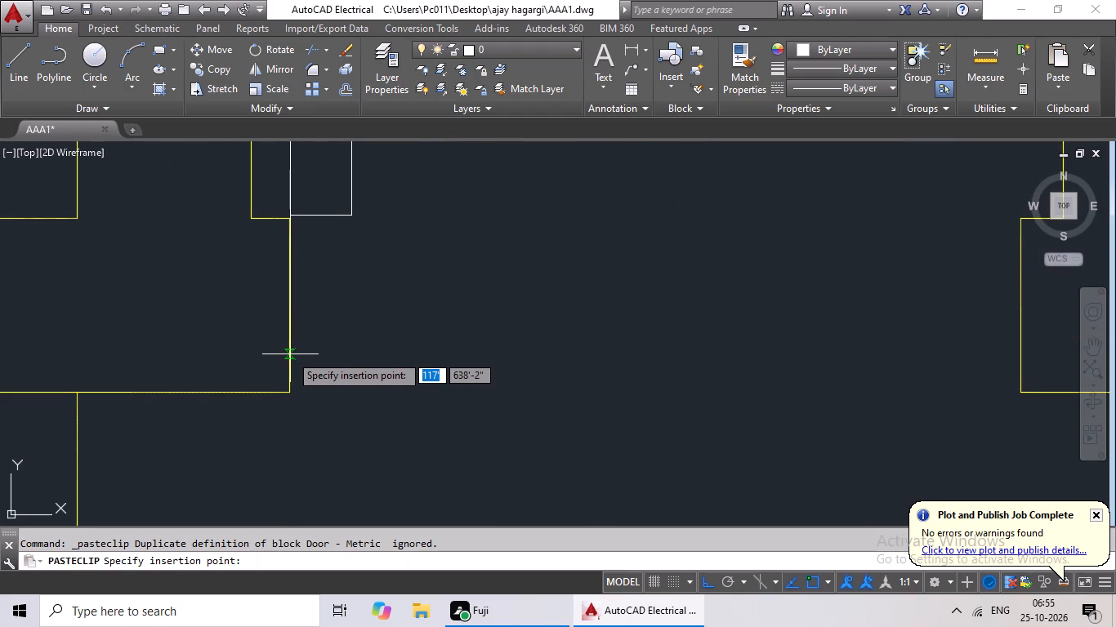
pyautogui.click(289, 347)
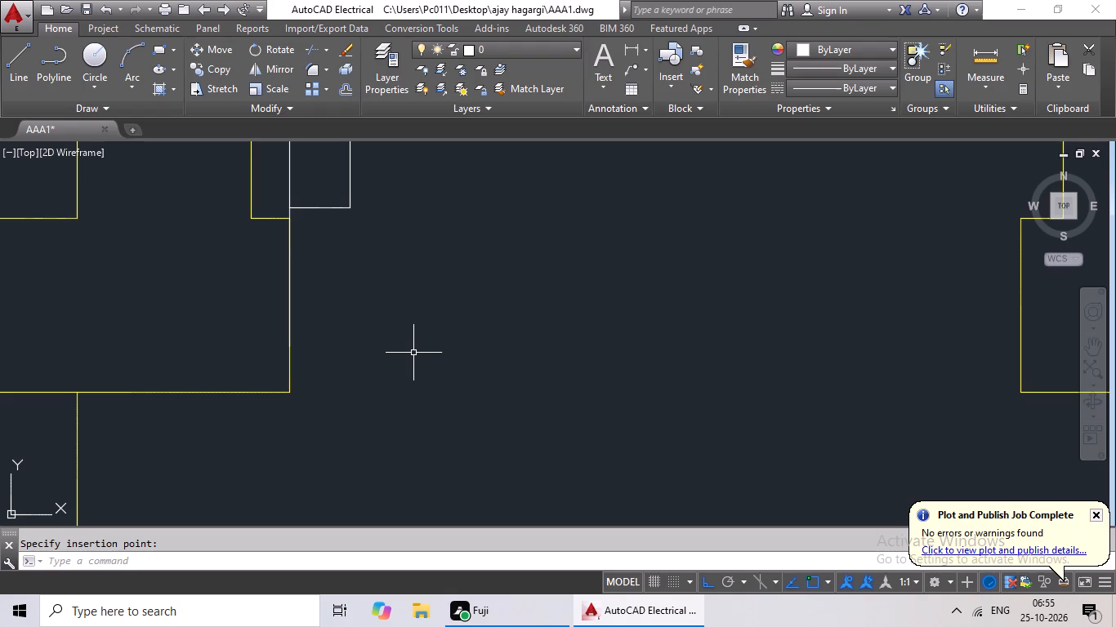
# Scale the mirrored door by reference from its left jamb so its width fits the narrow opening just right of the dashed line.
pyautogui.scroll(-5, 426, 331)
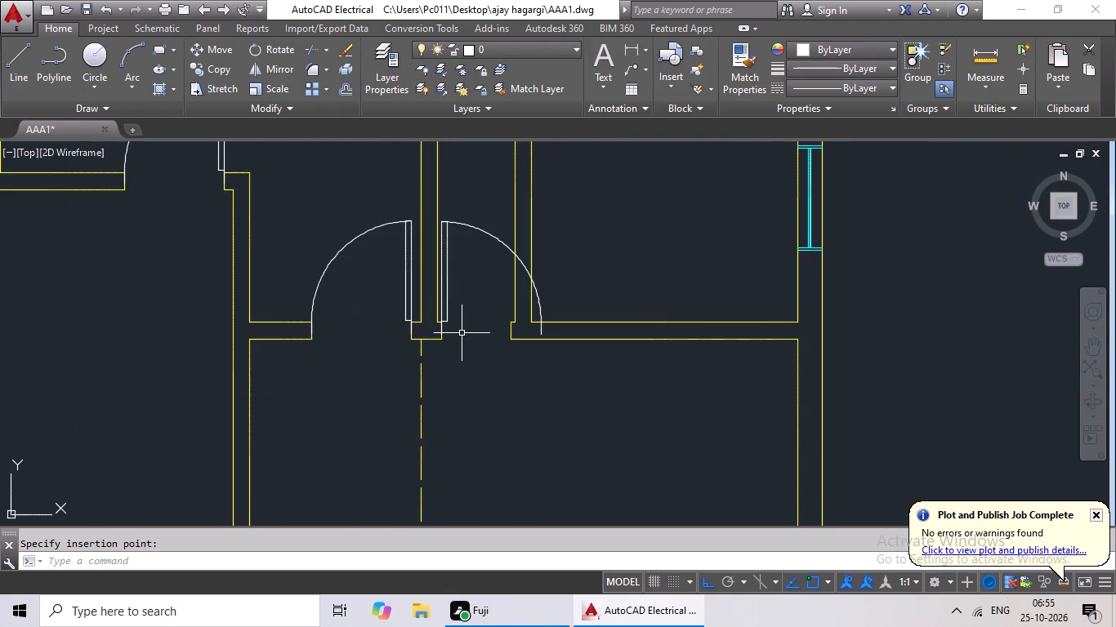
pyautogui.click(445, 313)
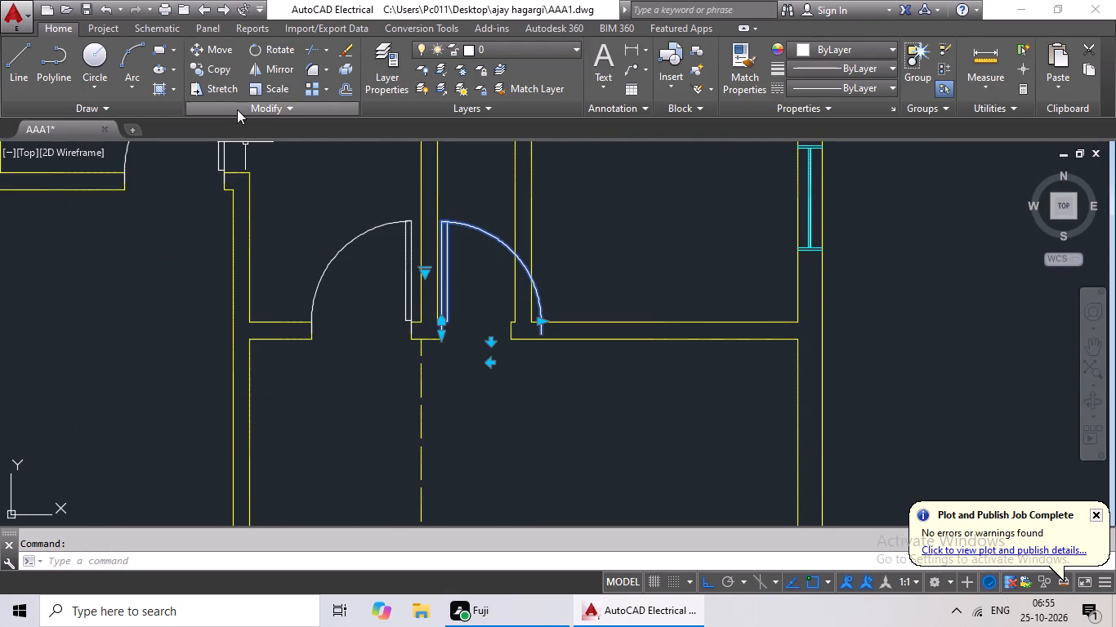
pyautogui.click(269, 90)
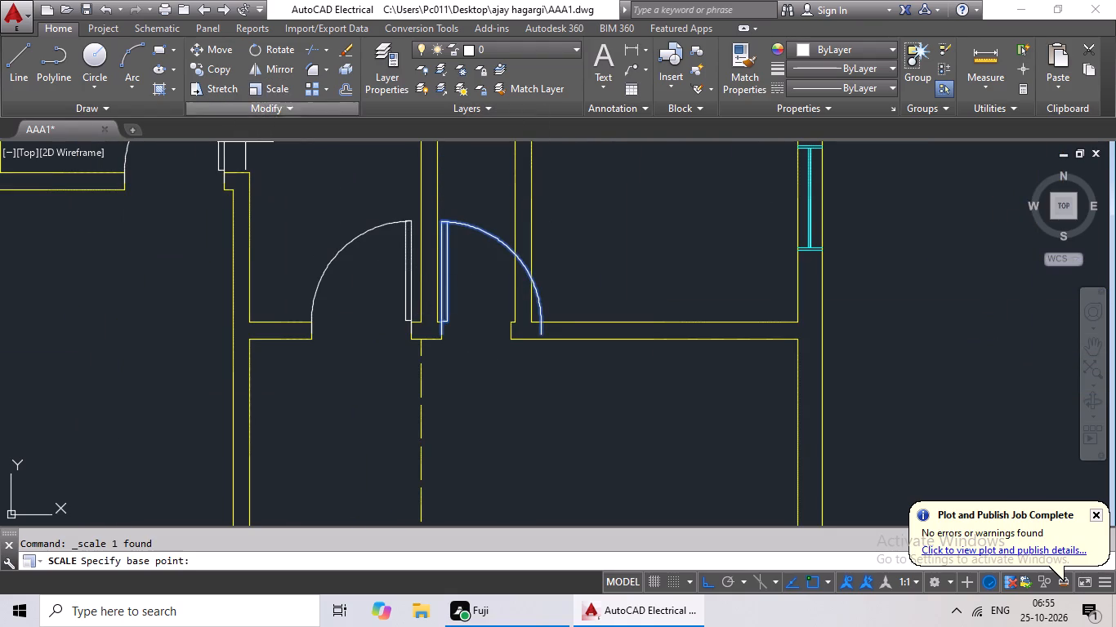
pyautogui.scroll(3, 463, 347)
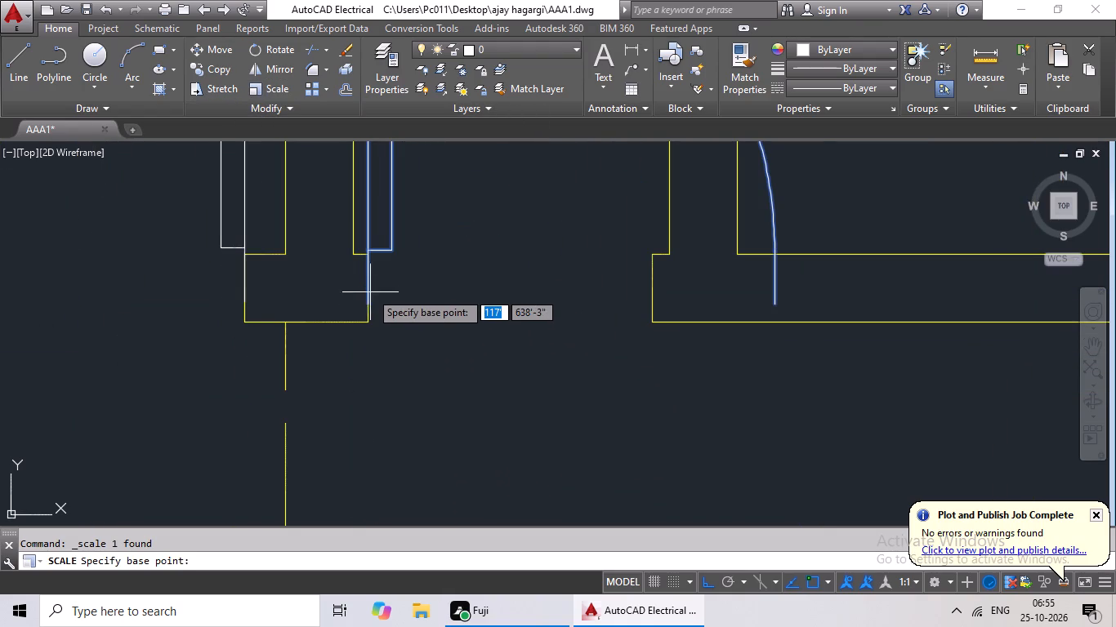
pyautogui.click(368, 294)
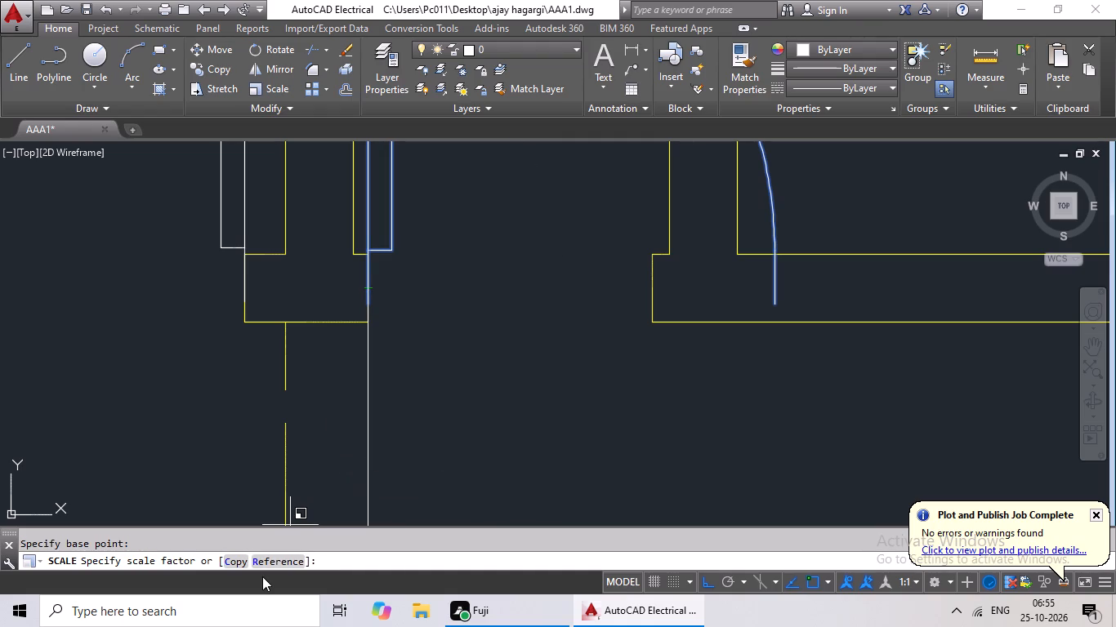
pyautogui.click(268, 565)
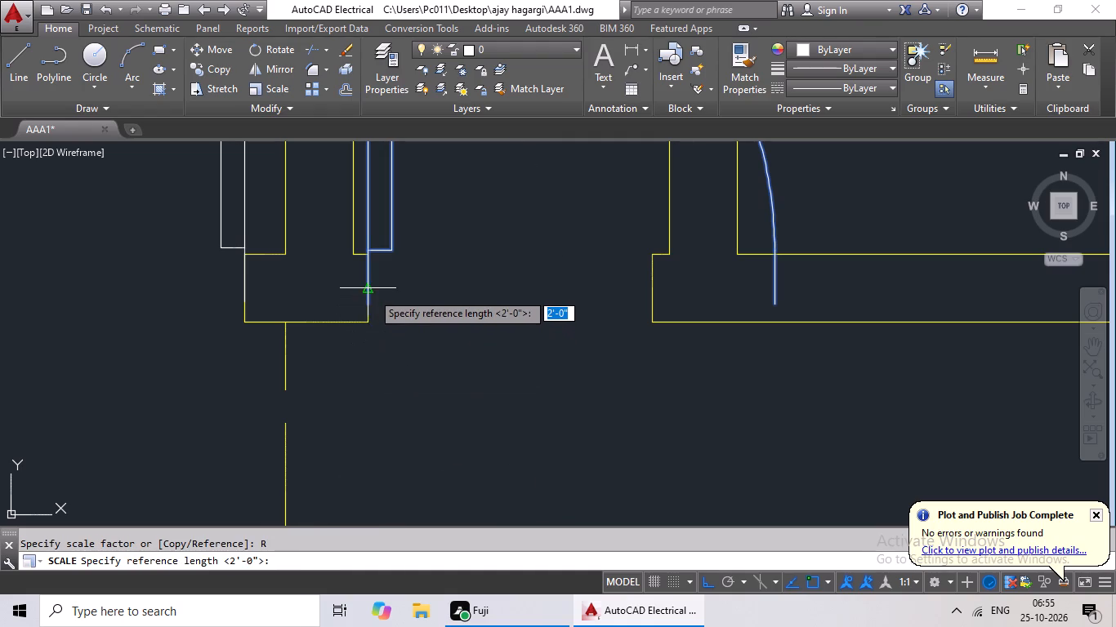
pyautogui.click(369, 291)
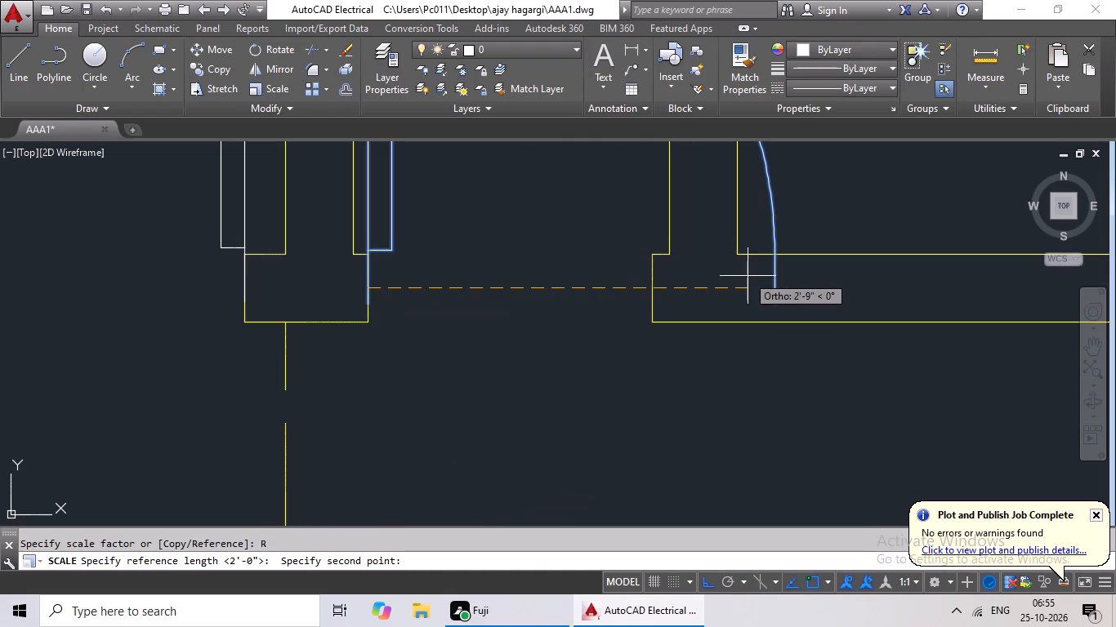
pyautogui.click(776, 289)
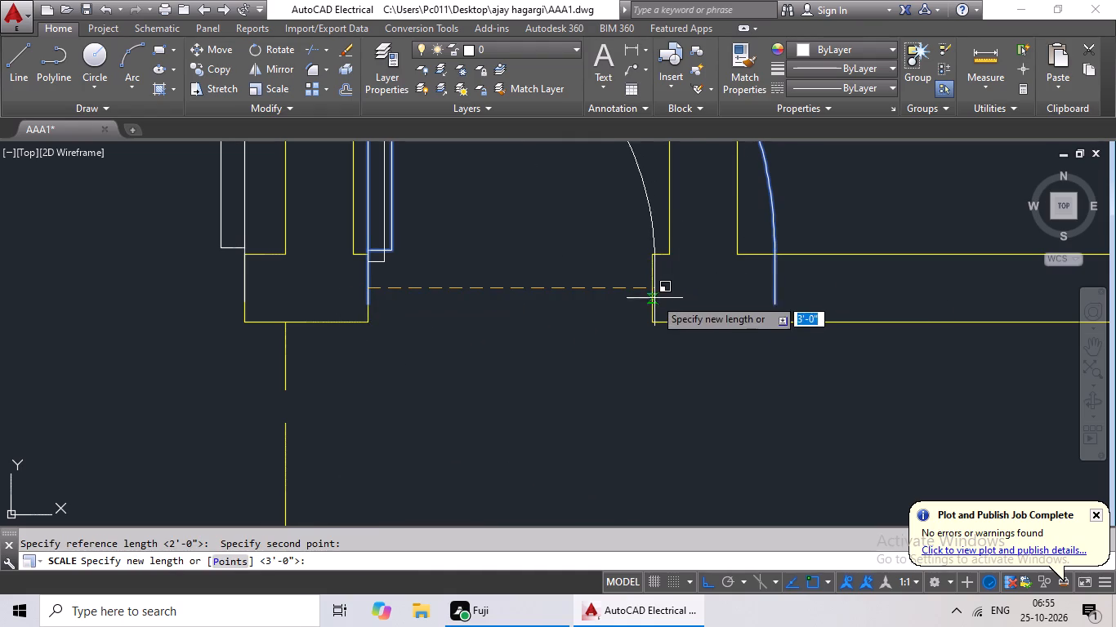
pyautogui.click(652, 287)
pyautogui.scroll(-3, 697, 326)
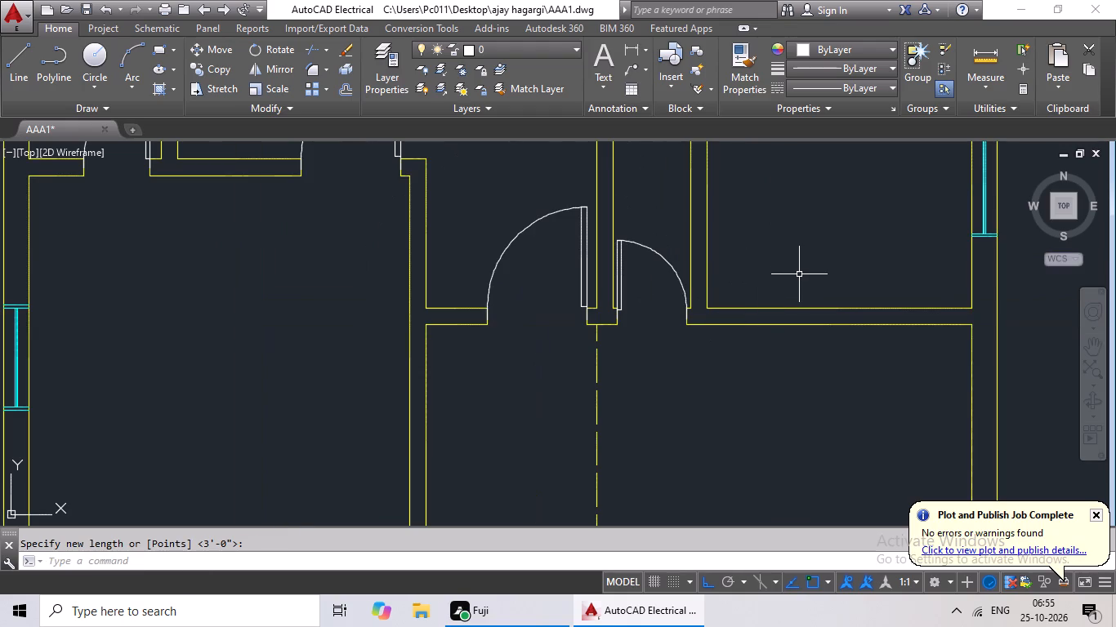
# Delete the larger door in the top wall of the room above the staircase, near that room's right corner.
pyautogui.moveTo(868, 261); pyautogui.dragTo(816, 271, button='middle')
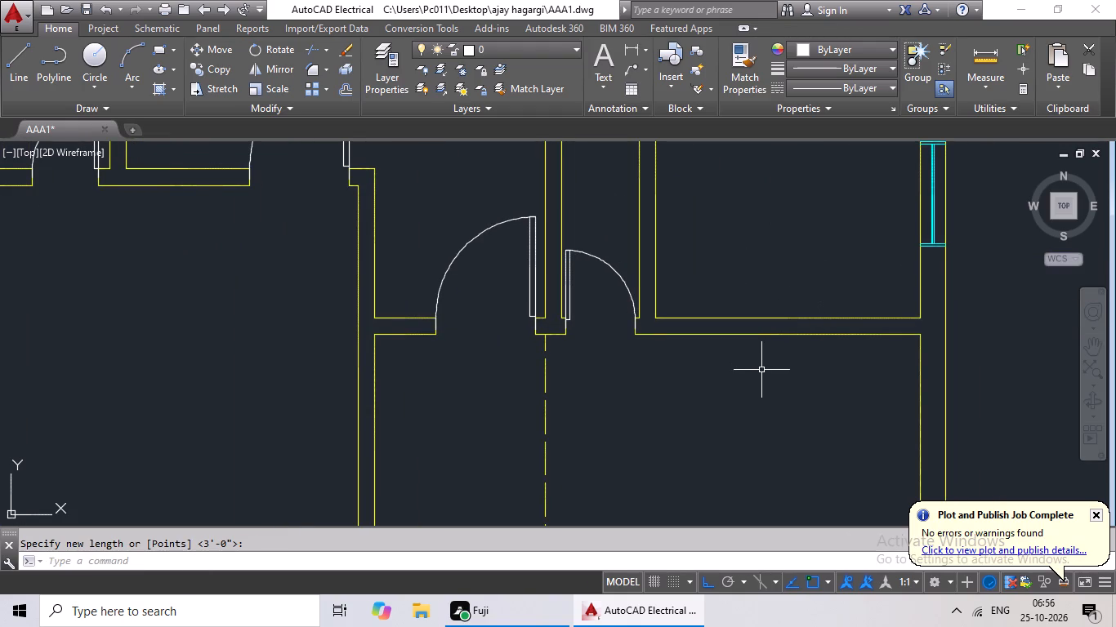
pyautogui.scroll(-1, 766, 363)
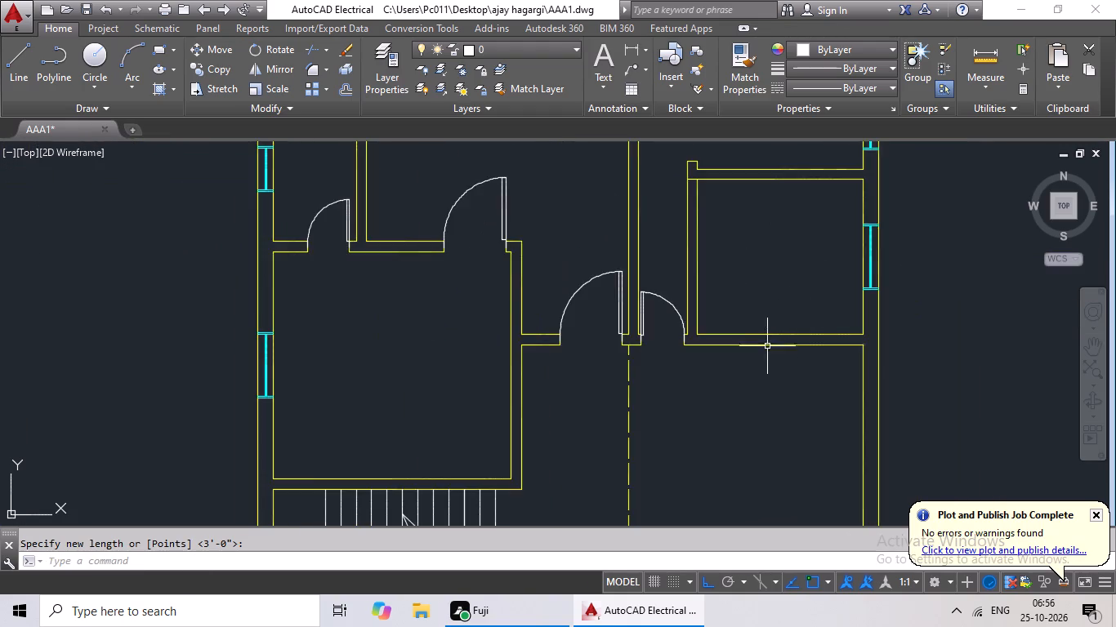
pyautogui.moveTo(767, 340); pyautogui.dragTo(762, 249, button='middle')
pyautogui.moveTo(783, 354); pyautogui.dragTo(772, 286, button='middle')
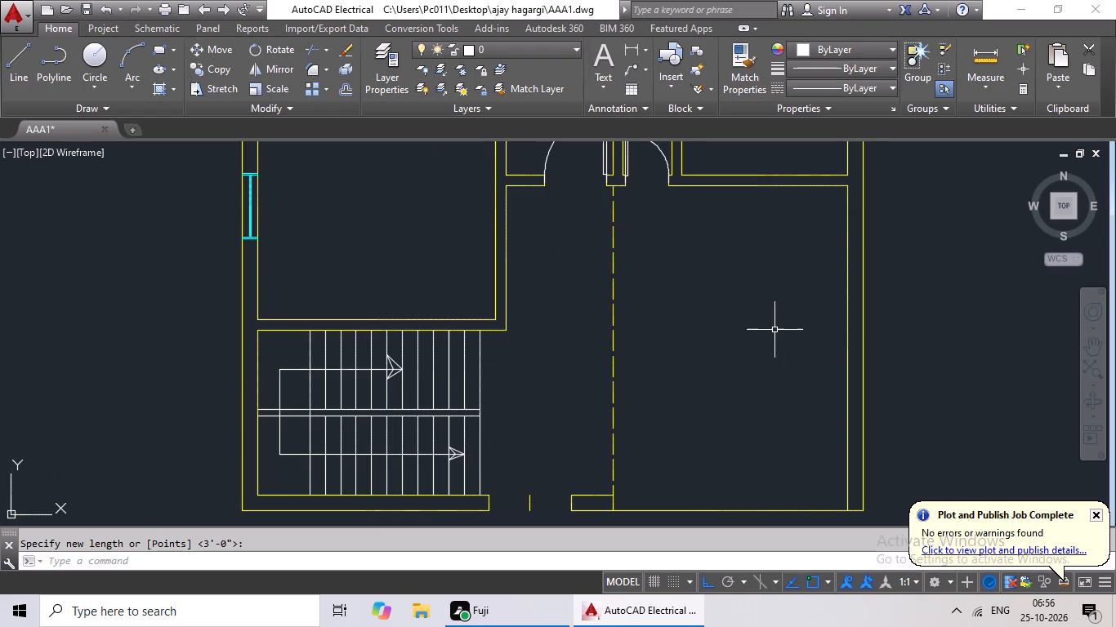
pyautogui.moveTo(725, 343); pyautogui.dragTo(719, 424, button='middle')
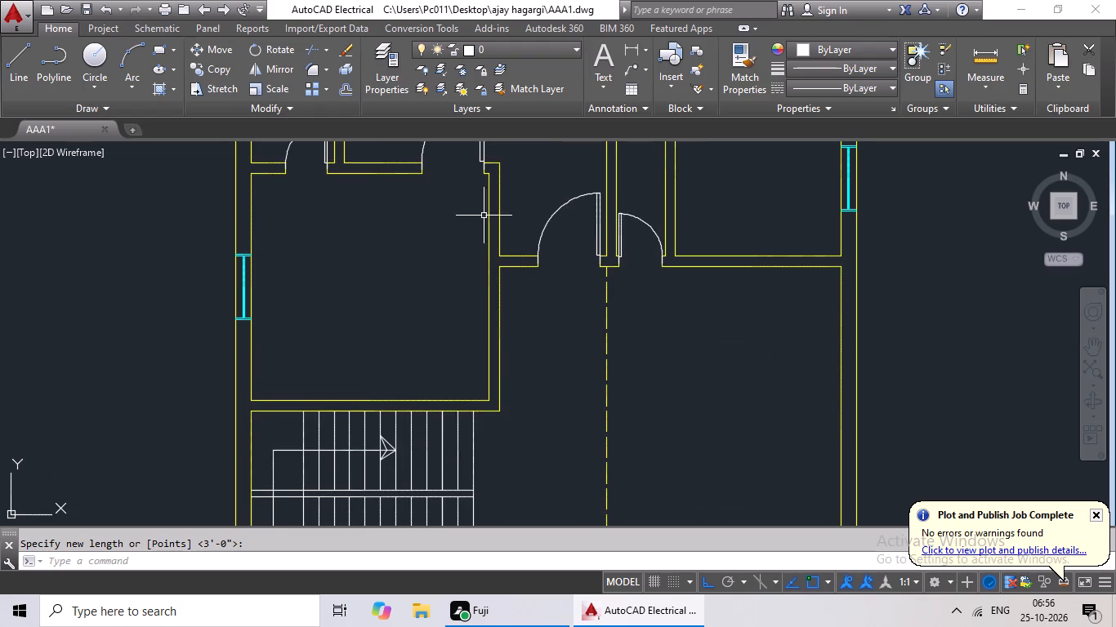
pyautogui.moveTo(489, 206); pyautogui.dragTo(475, 268, button='middle')
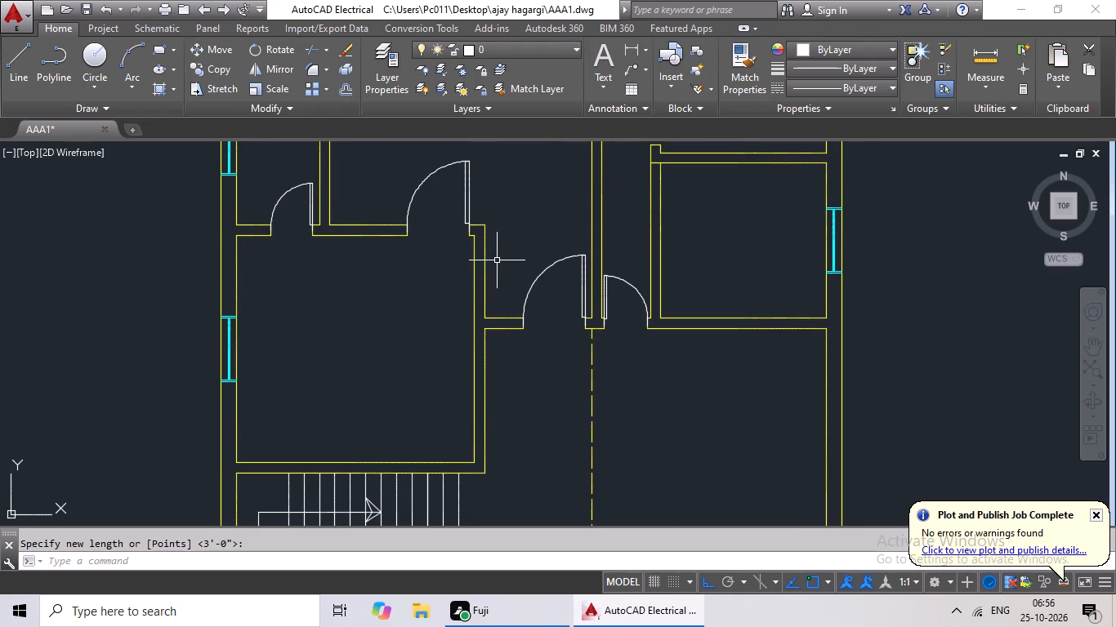
pyautogui.moveTo(495, 250); pyautogui.dragTo(482, 287, button='middle')
pyautogui.moveTo(472, 260); pyautogui.dragTo(474, 310, button='middle')
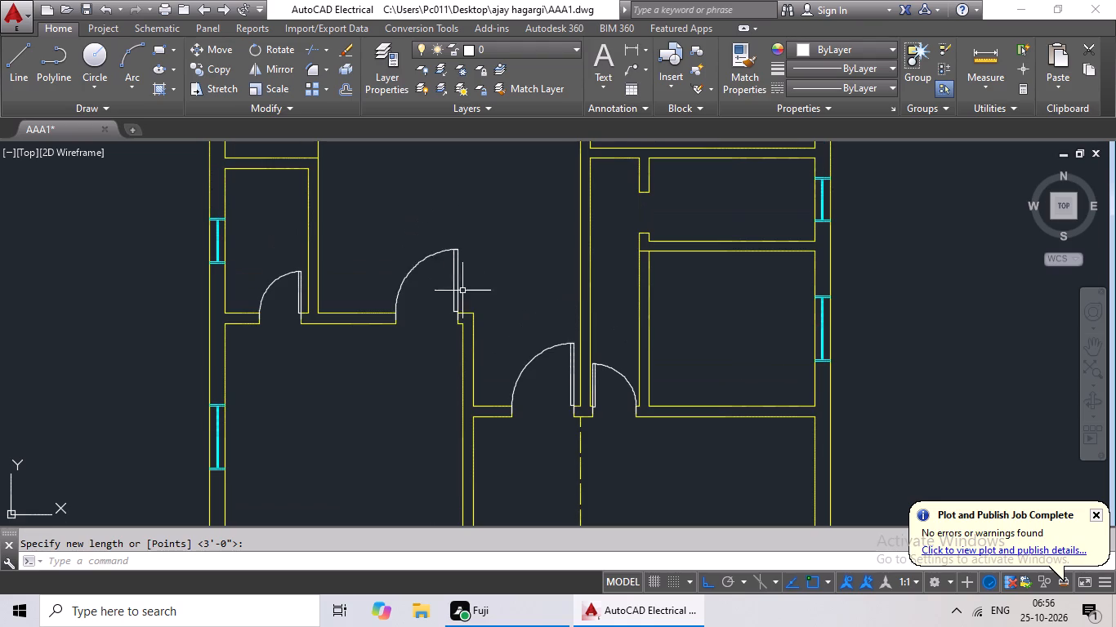
pyautogui.click(457, 254)
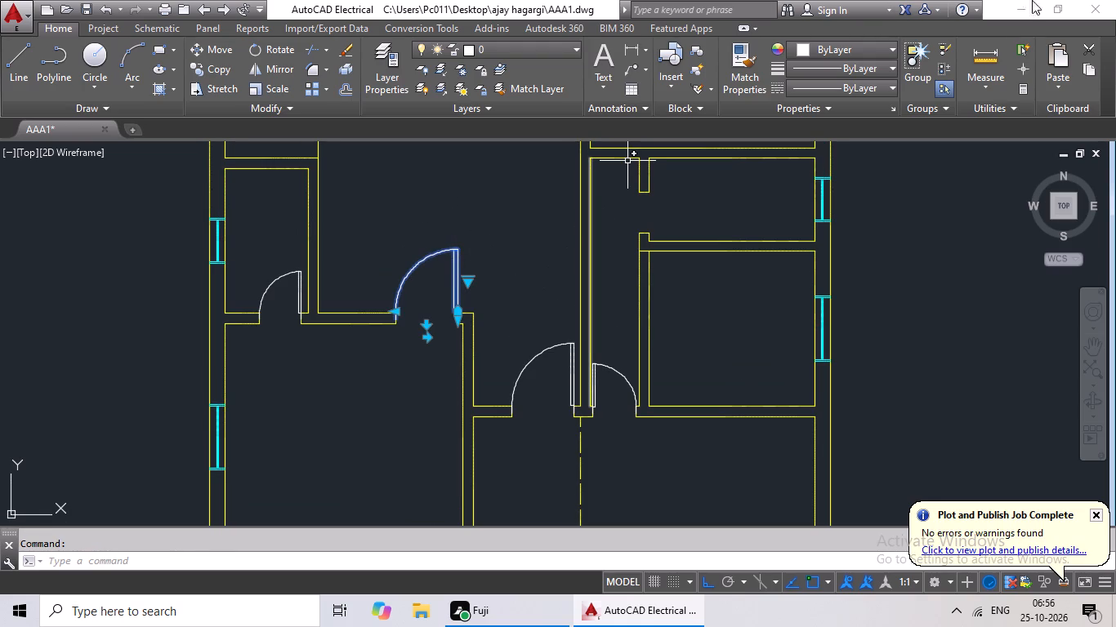
pyautogui.press('Delete')
# Extend both wall lines across the emptied door opening in the top wall of the room above the staircase.
pyautogui.write('ex')
pyautogui.press('space')
pyautogui.press('space')
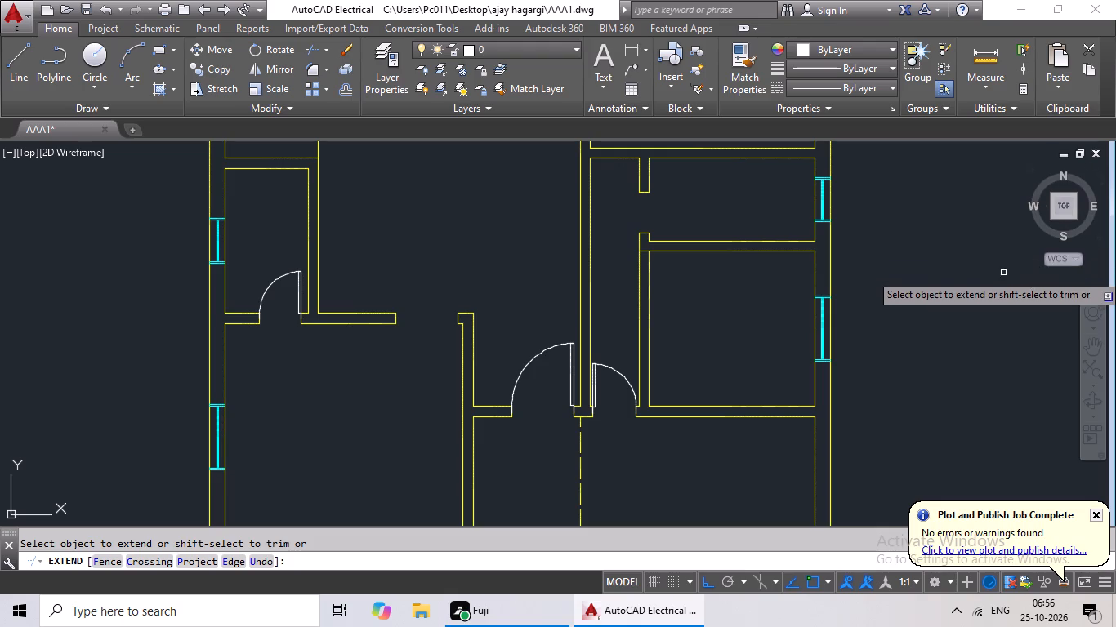
pyautogui.scroll(2, 478, 367)
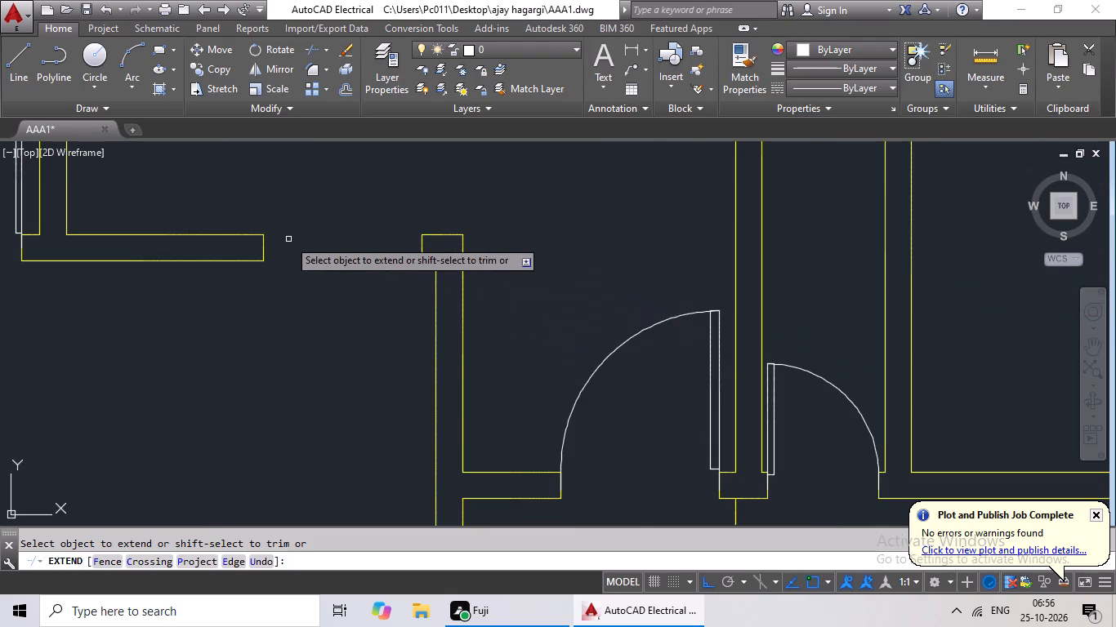
pyautogui.click(252, 234)
pyautogui.click(257, 260)
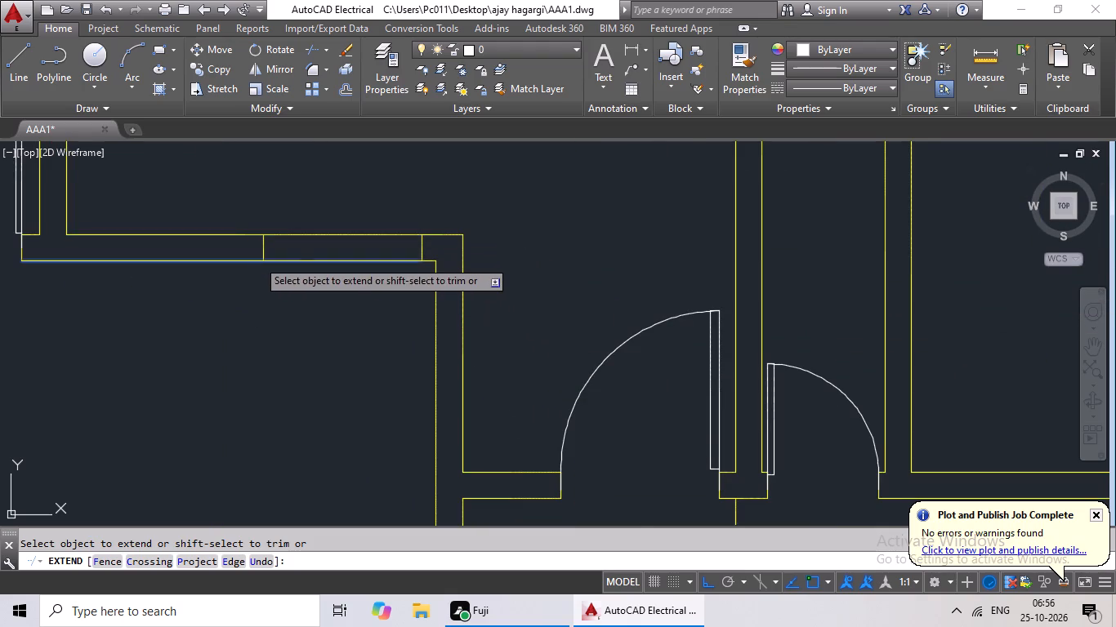
pyautogui.press('Escape')
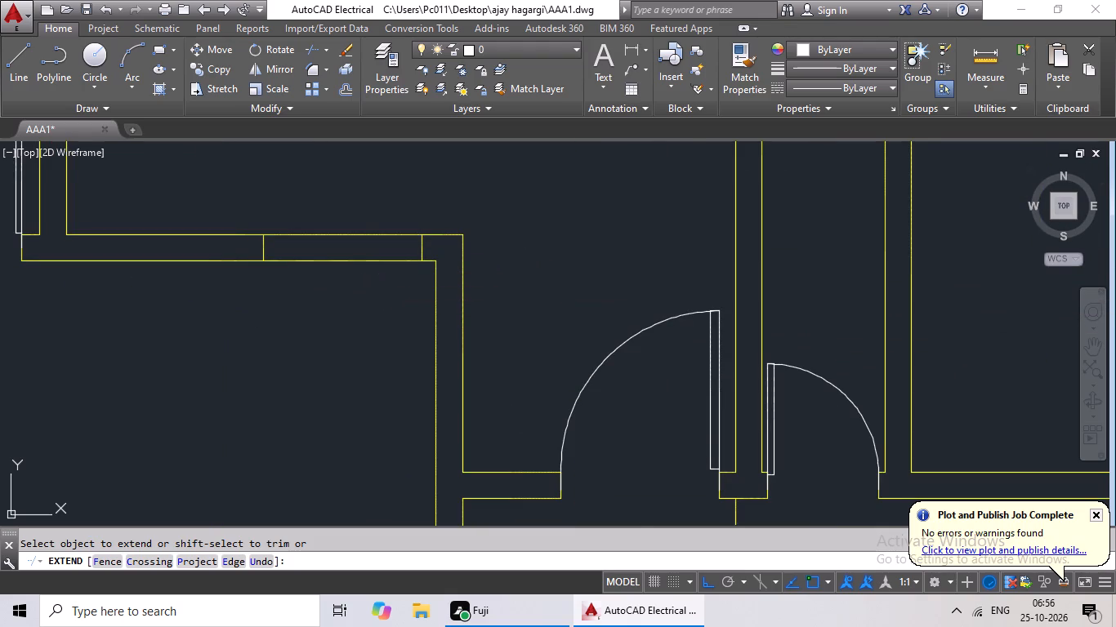
pyautogui.press('Escape')
# Erase the two leftover jamb lines inside the closed-up wall section.
pyautogui.click(421, 247)
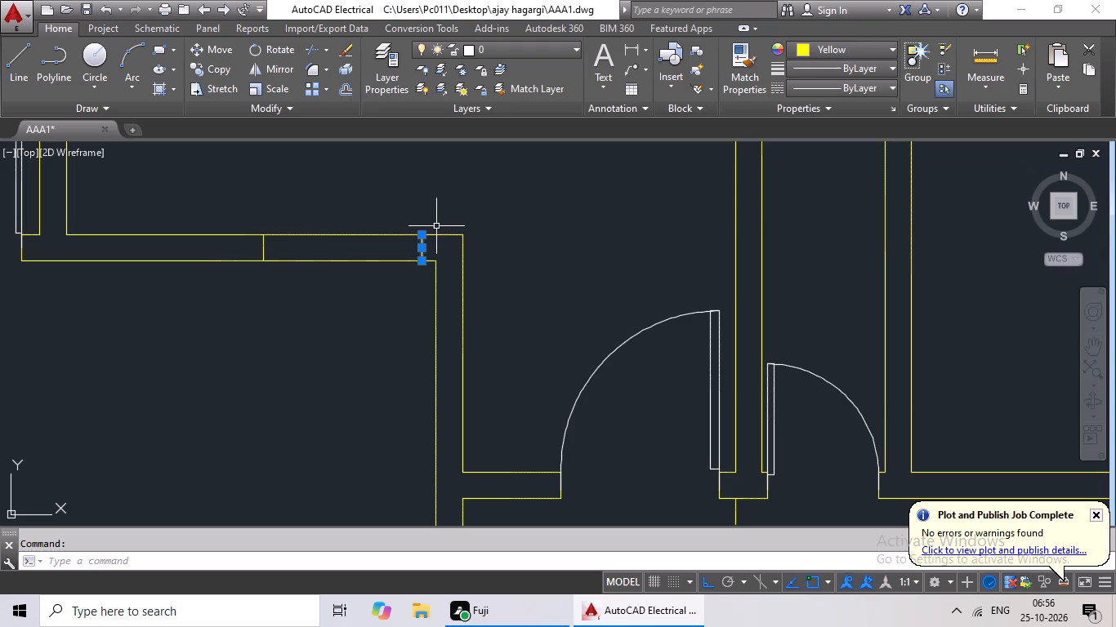
pyautogui.press('Delete')
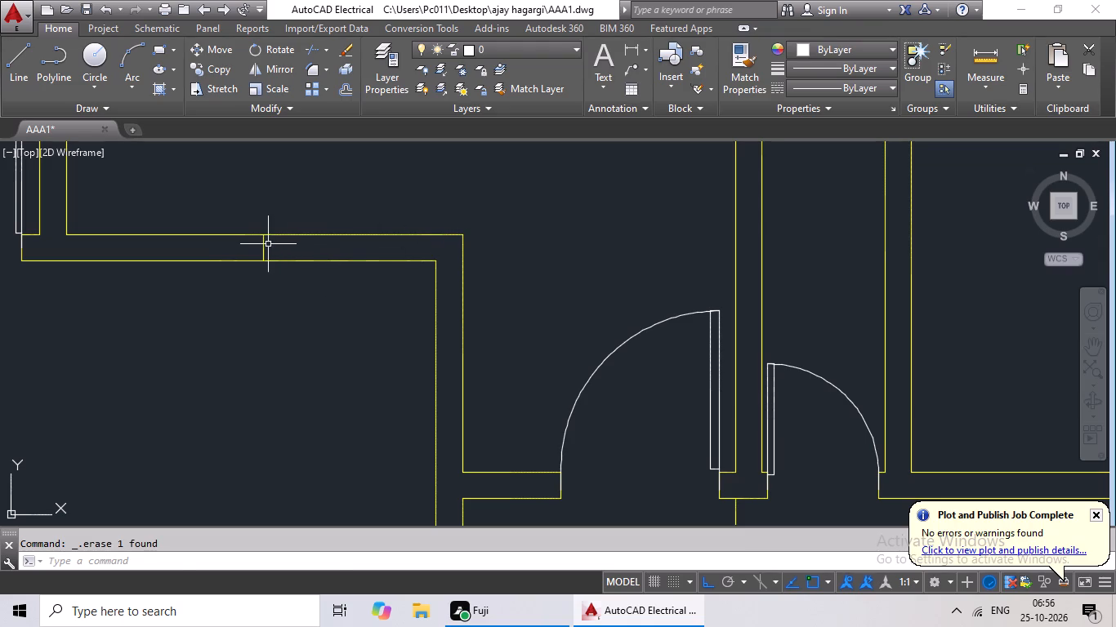
pyautogui.click(266, 244)
pyautogui.click(263, 250)
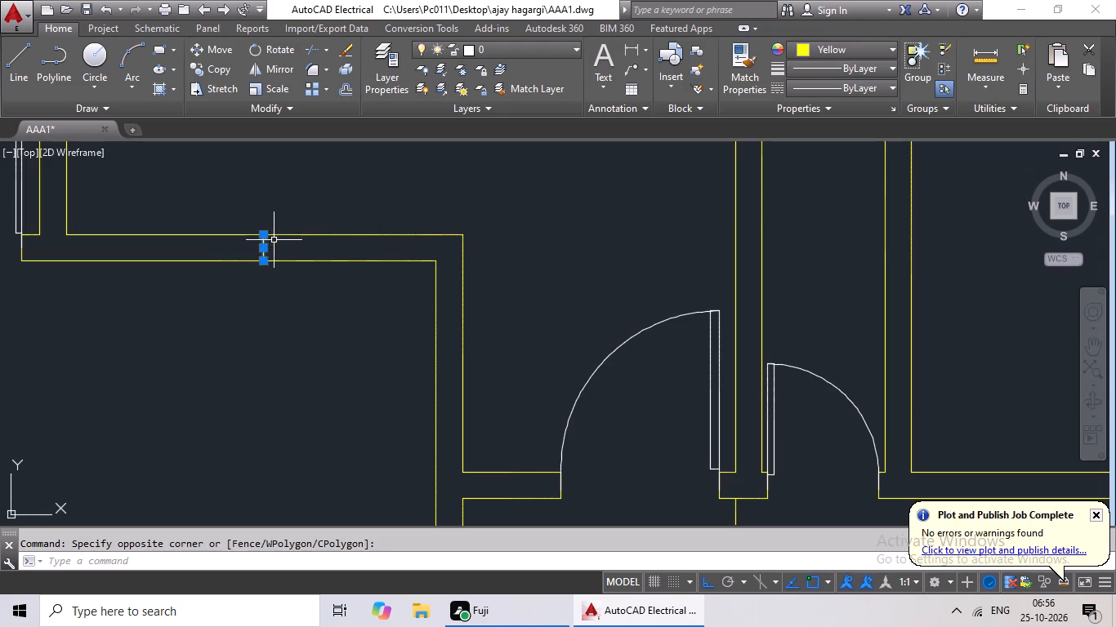
pyautogui.press('Delete')
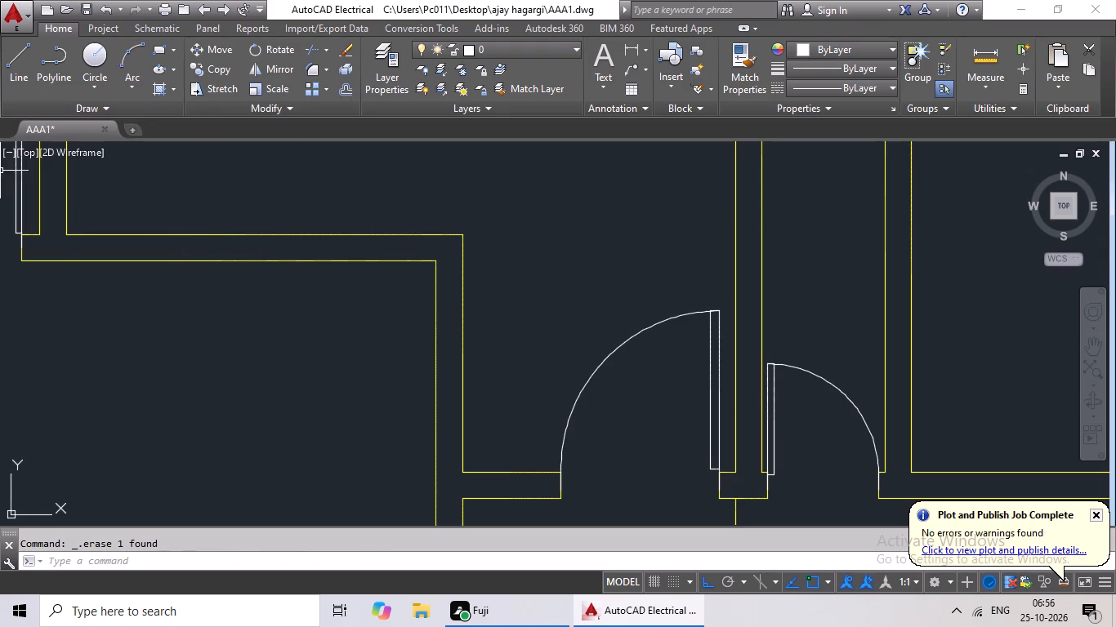
# Draw a 6" jamb line across the room's right wall, just below its upper inner corner.
pyautogui.click(22, 61)
pyautogui.scroll(1, 484, 345)
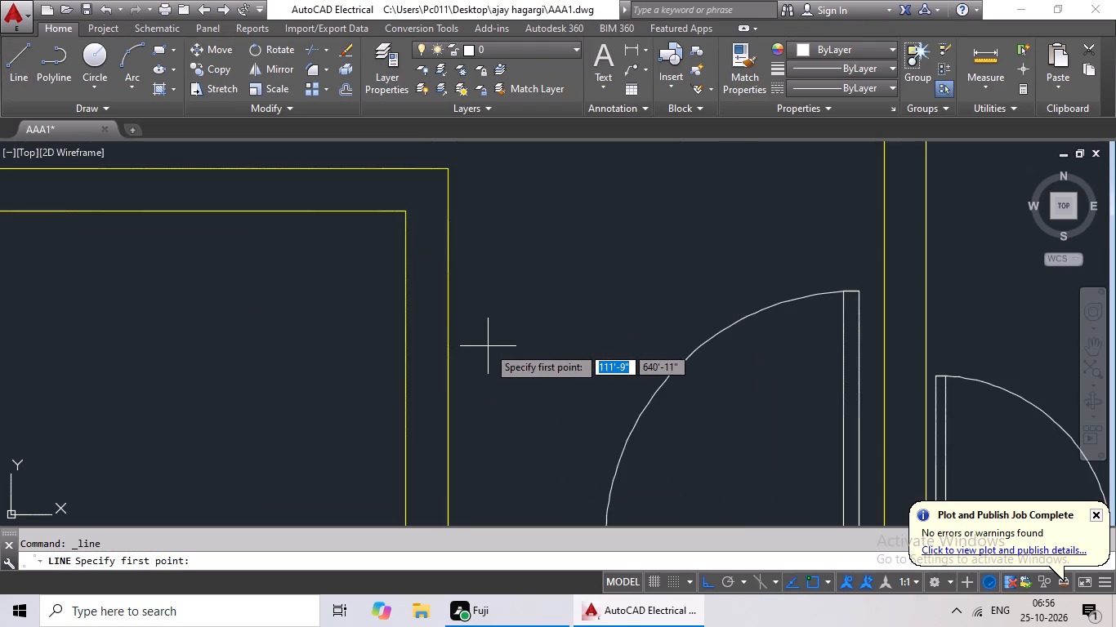
pyautogui.scroll(1, 489, 345)
pyautogui.scroll(-1, 357, 232)
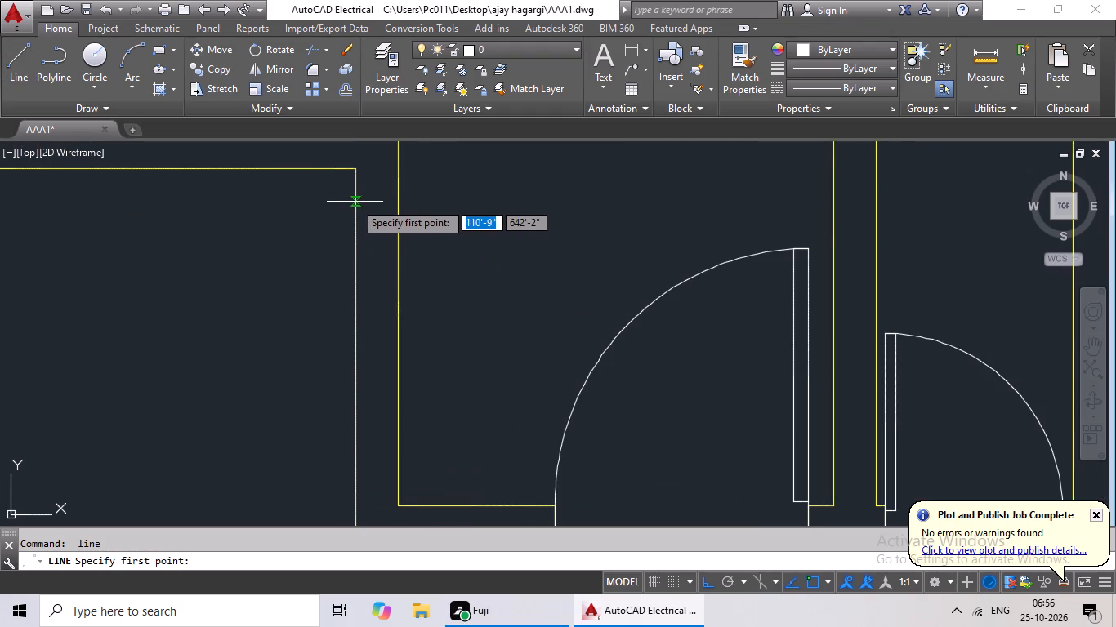
pyautogui.click(355, 195)
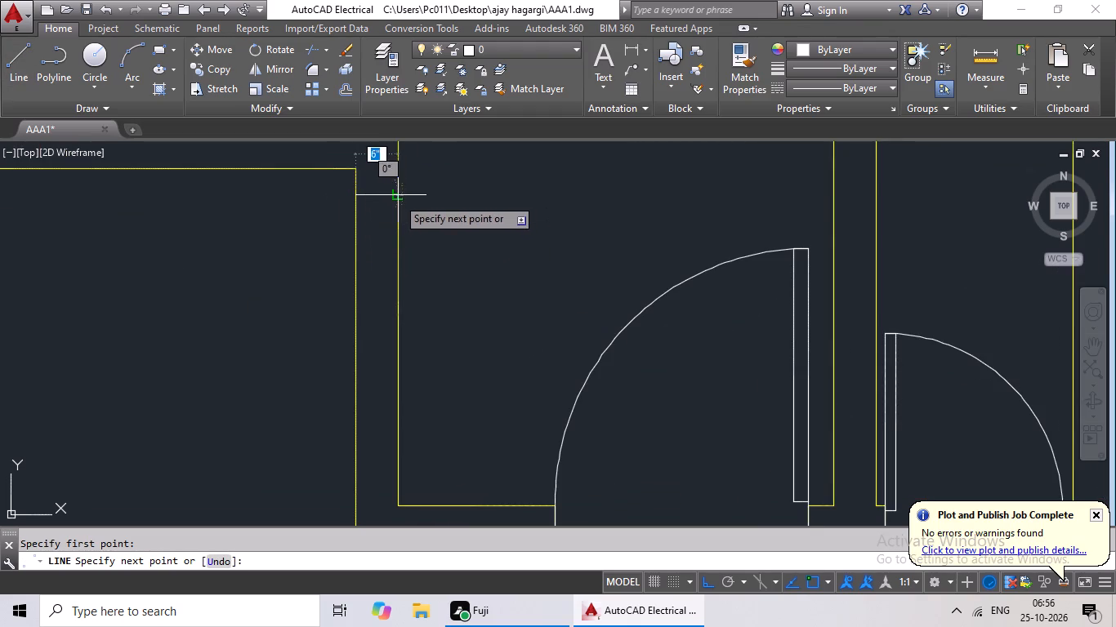
pyautogui.click(395, 199)
pyautogui.press('`')
pyautogui.press('Escape')
pyautogui.press('Escape')
pyautogui.press('Escape')
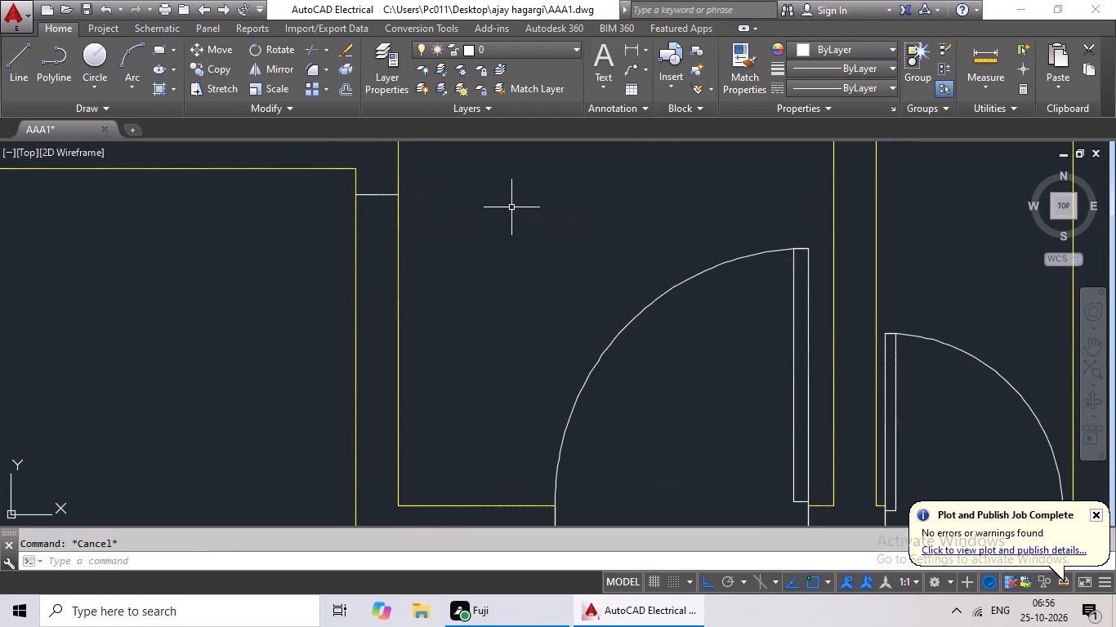
# Offset the new jamb line 3' downward along the wall to mark a door opening.
pyautogui.press('o')
pyautogui.press('Return')
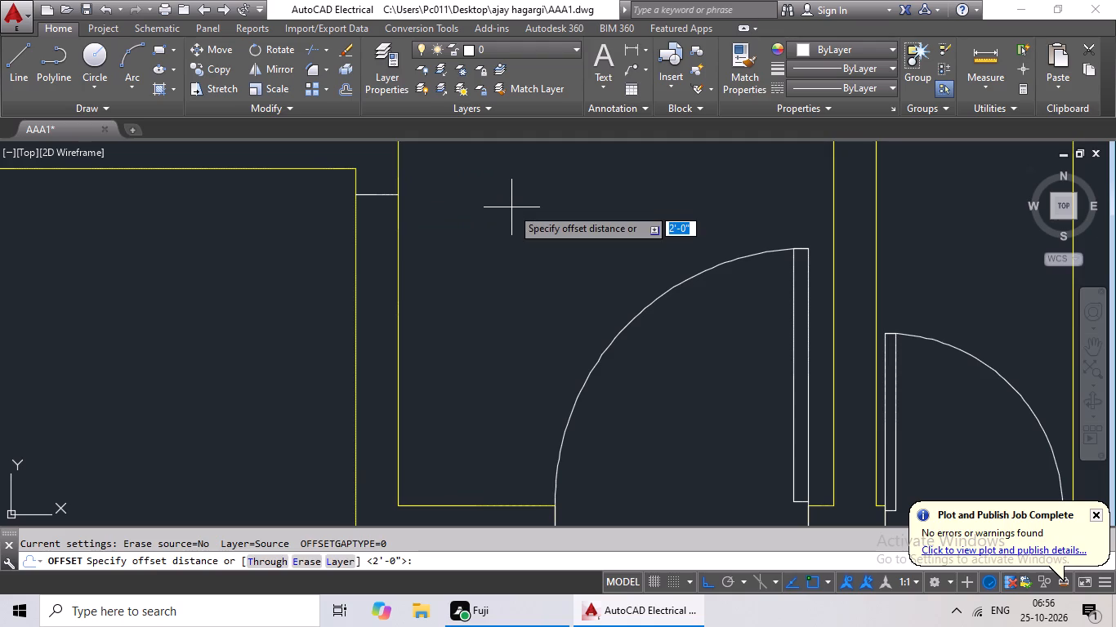
pyautogui.write("3'")
pyautogui.press('Return')
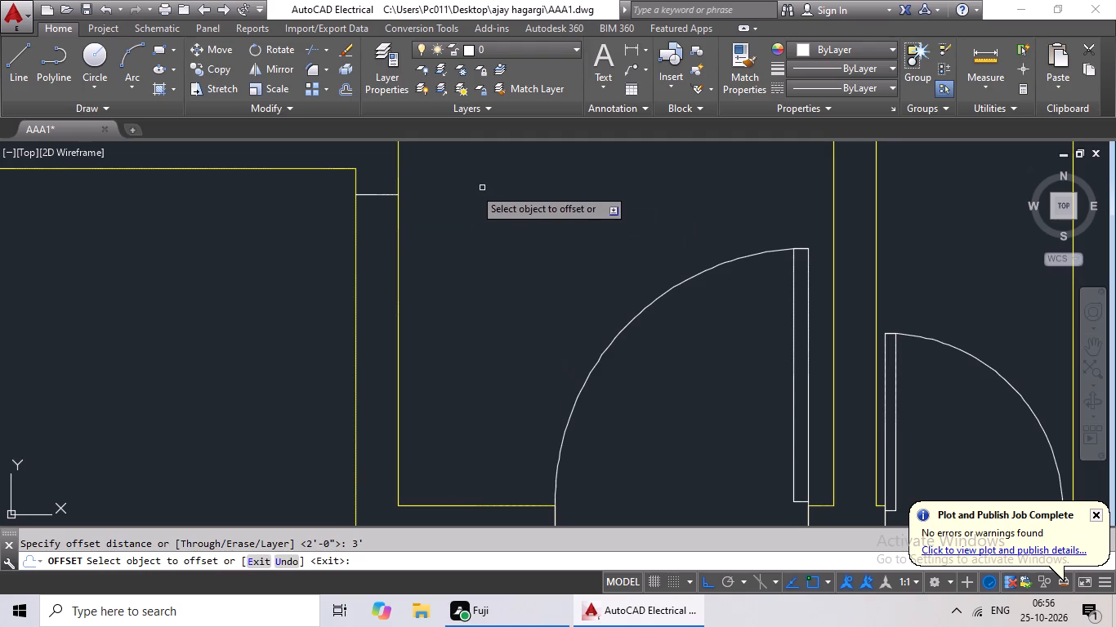
pyautogui.click(387, 195)
pyautogui.click(395, 237)
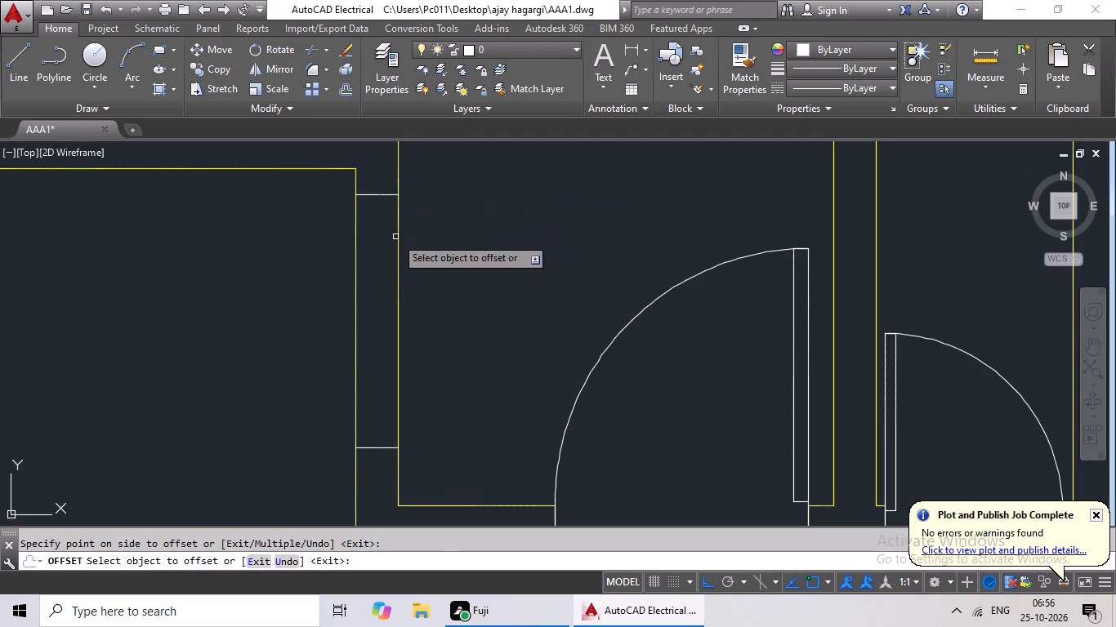
# Draw a jamb line across the same right wall, just above the room's lower inner corner beside the staircase.
pyautogui.scroll(-2, 395, 218)
pyautogui.click(15, 64)
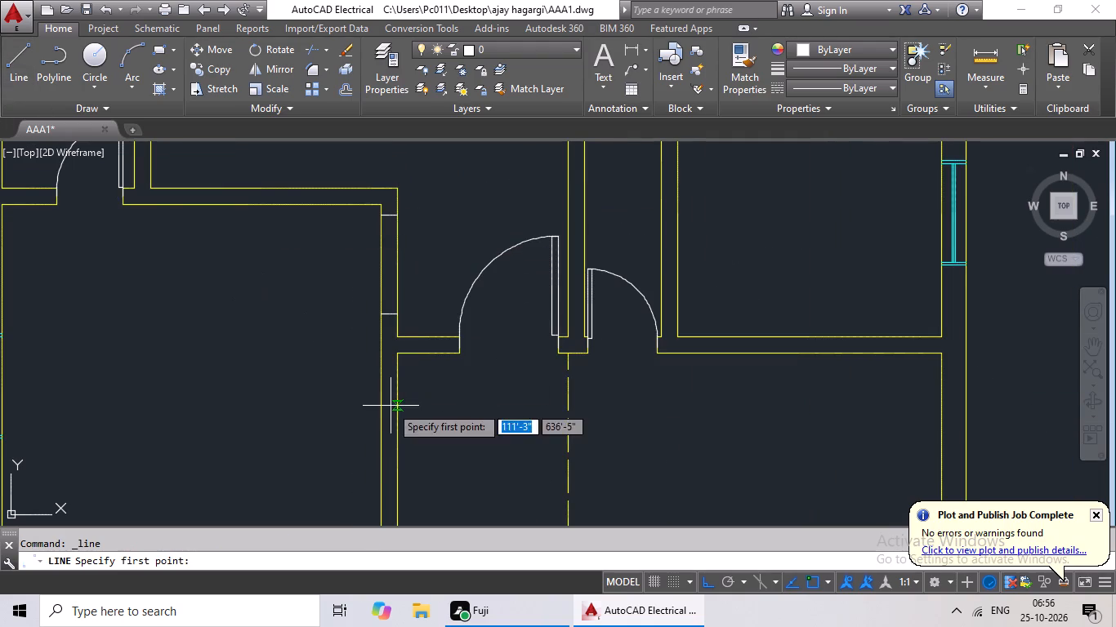
pyautogui.moveTo(391, 406); pyautogui.dragTo(396, 355, button='middle')
pyautogui.scroll(-1, 408, 354)
pyautogui.moveTo(435, 318); pyautogui.dragTo(449, 260, button='middle')
pyautogui.scroll(2, 423, 392)
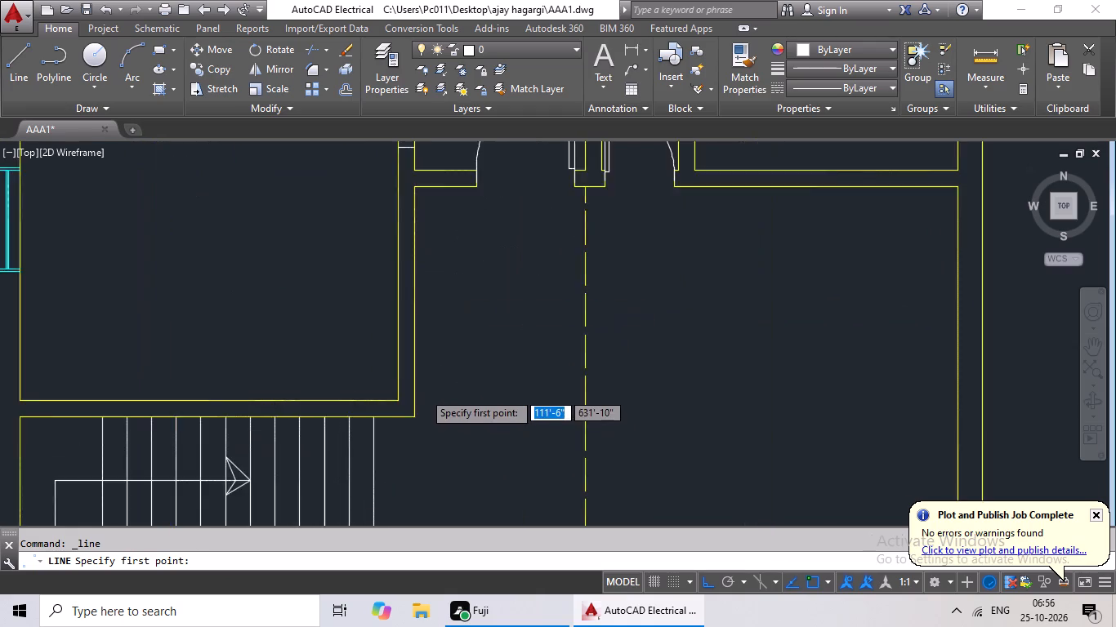
pyautogui.scroll(1, 423, 392)
pyautogui.click(357, 391)
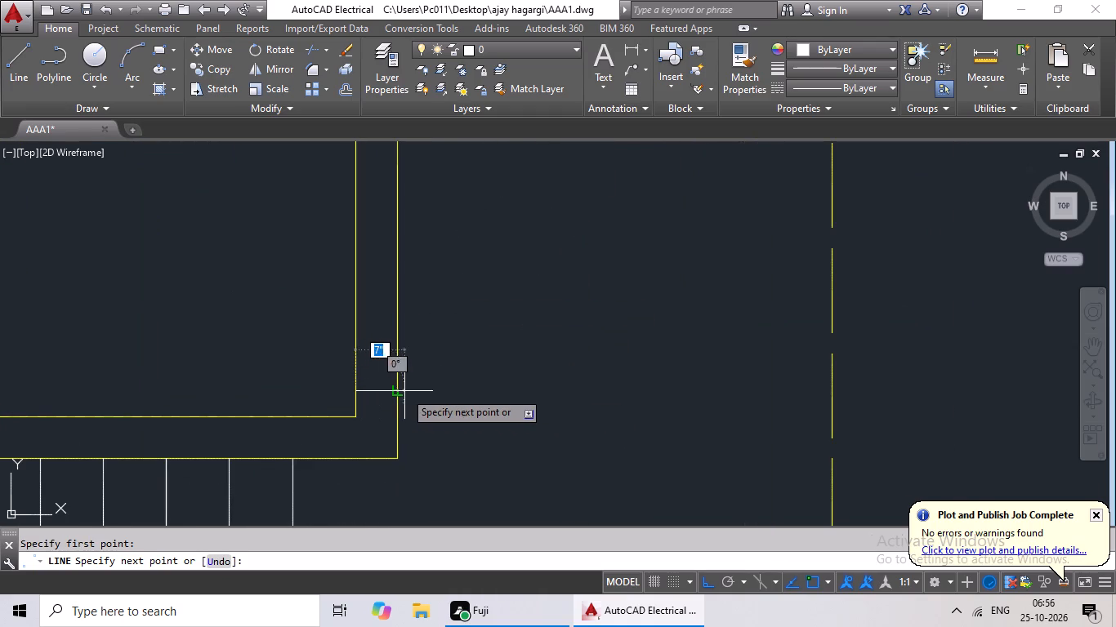
pyautogui.moveTo(400, 391); pyautogui.dragTo(408, 388)
pyautogui.press('Escape')
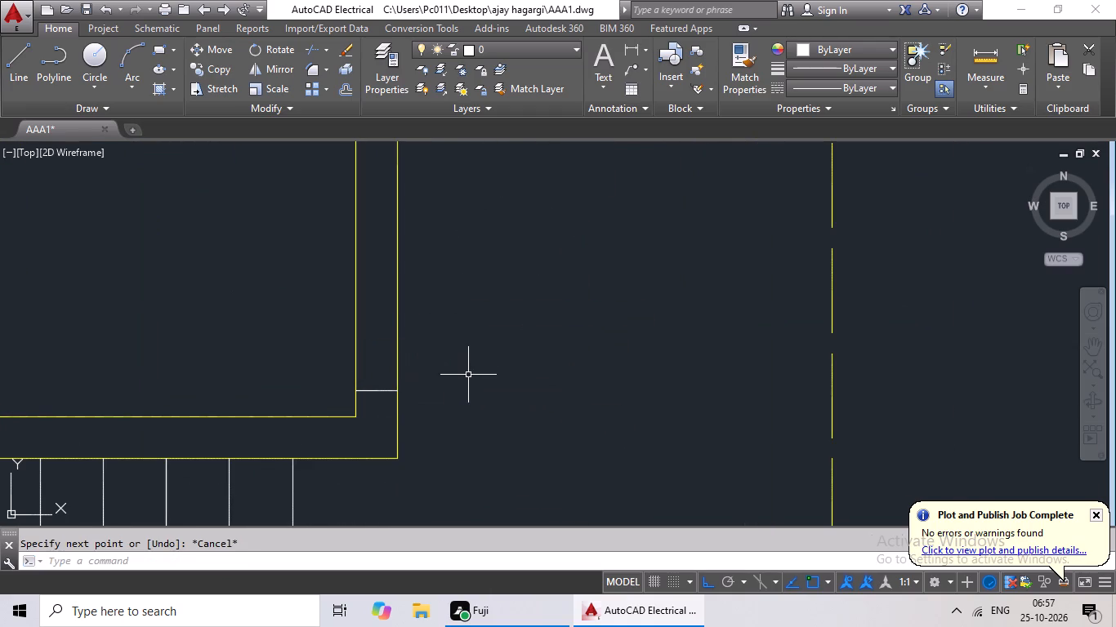
# Offset the lower jamb line 3' upward along the room's right wall to mark a second door opening.
pyautogui.press('o')
pyautogui.press('Return')
pyautogui.write("3'")
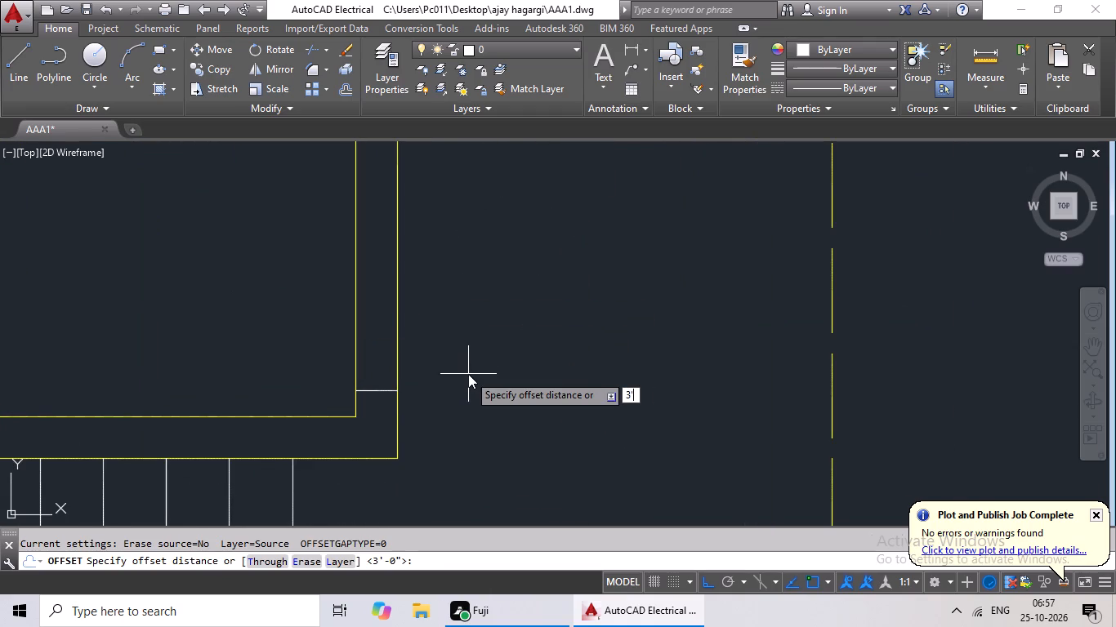
pyautogui.press('Return')
pyautogui.moveTo(386, 390); pyautogui.dragTo(386, 372)
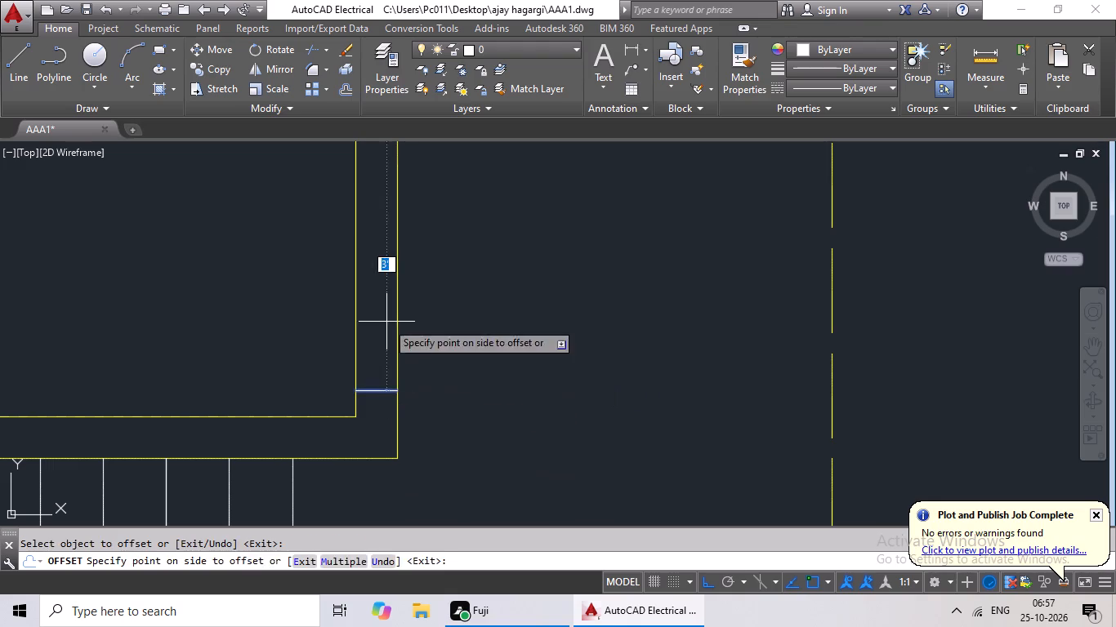
pyautogui.click(386, 322)
pyautogui.scroll(-3, 404, 323)
pyautogui.moveTo(479, 293); pyautogui.dragTo(456, 331, button='middle')
pyautogui.press('Escape')
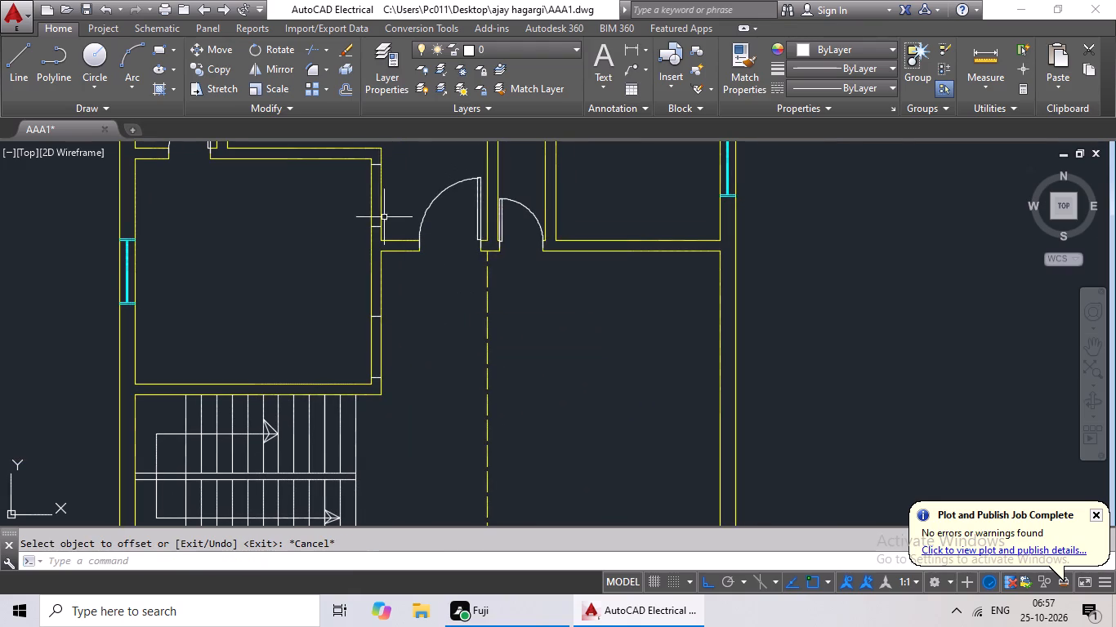
# Change the four new jamb lines in the room's right wall to the walls' yellow, colour 244,238,81.
pyautogui.scroll(4, 372, 228)
pyautogui.click(375, 211)
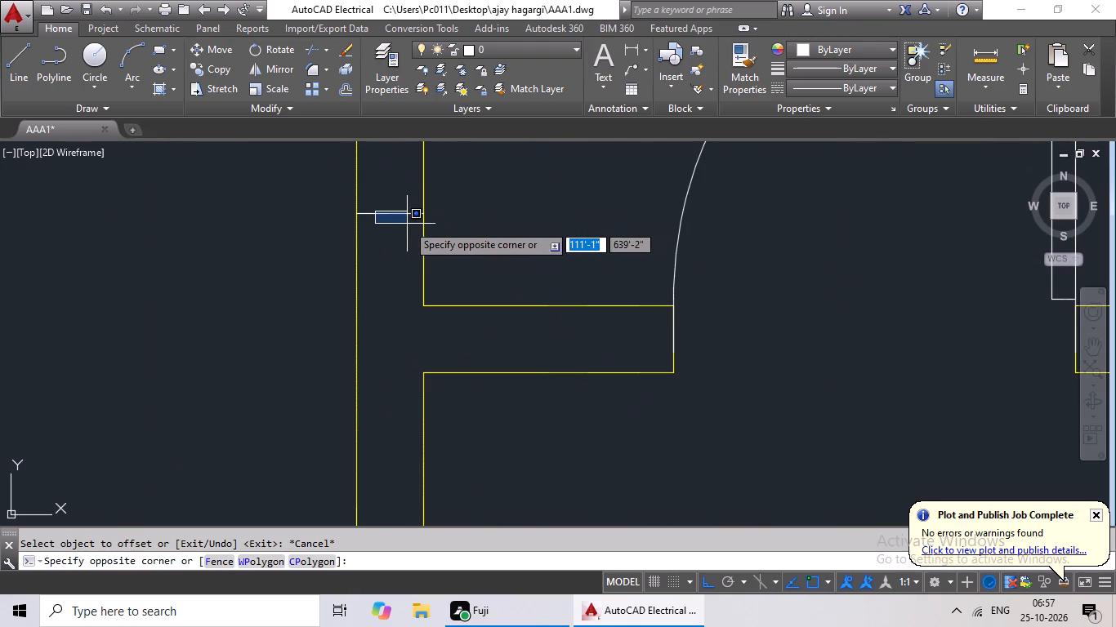
pyautogui.click(407, 224)
pyautogui.click(404, 213)
pyautogui.scroll(-3, 446, 225)
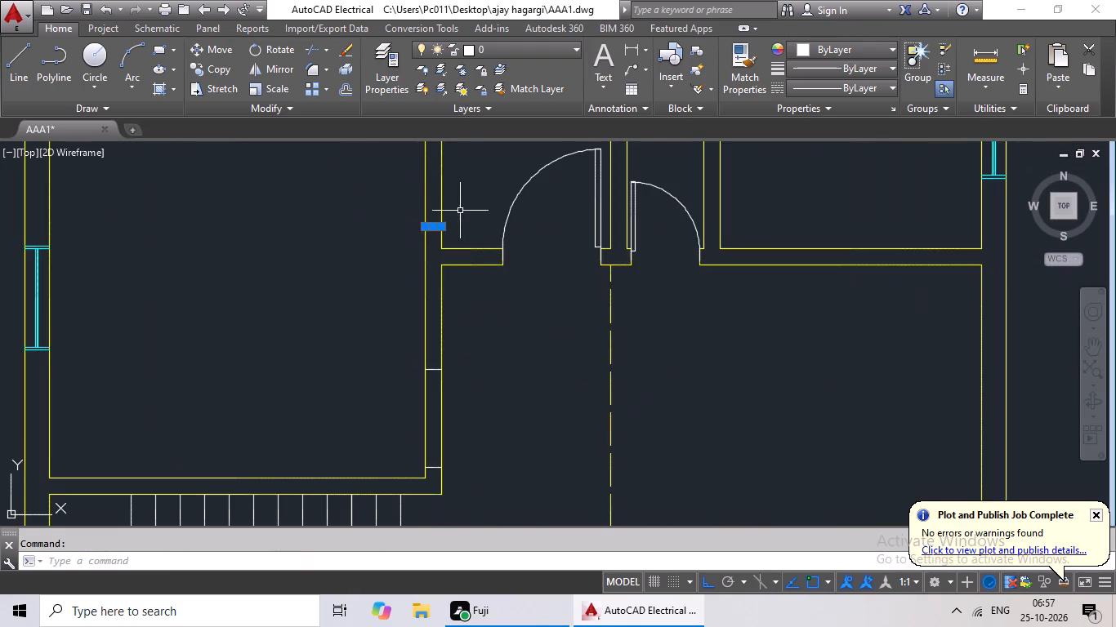
pyautogui.moveTo(460, 211); pyautogui.dragTo(420, 417, button='middle')
pyautogui.click(394, 334)
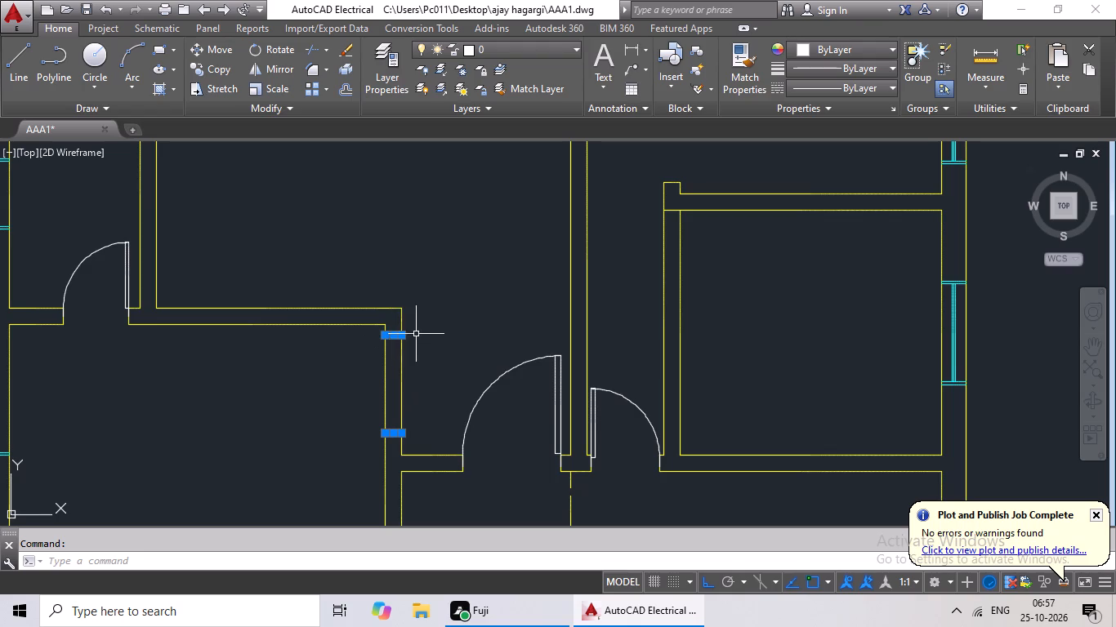
pyautogui.moveTo(416, 333); pyautogui.dragTo(420, 250, button='middle')
pyautogui.moveTo(449, 385); pyautogui.dragTo(449, 285, button='middle')
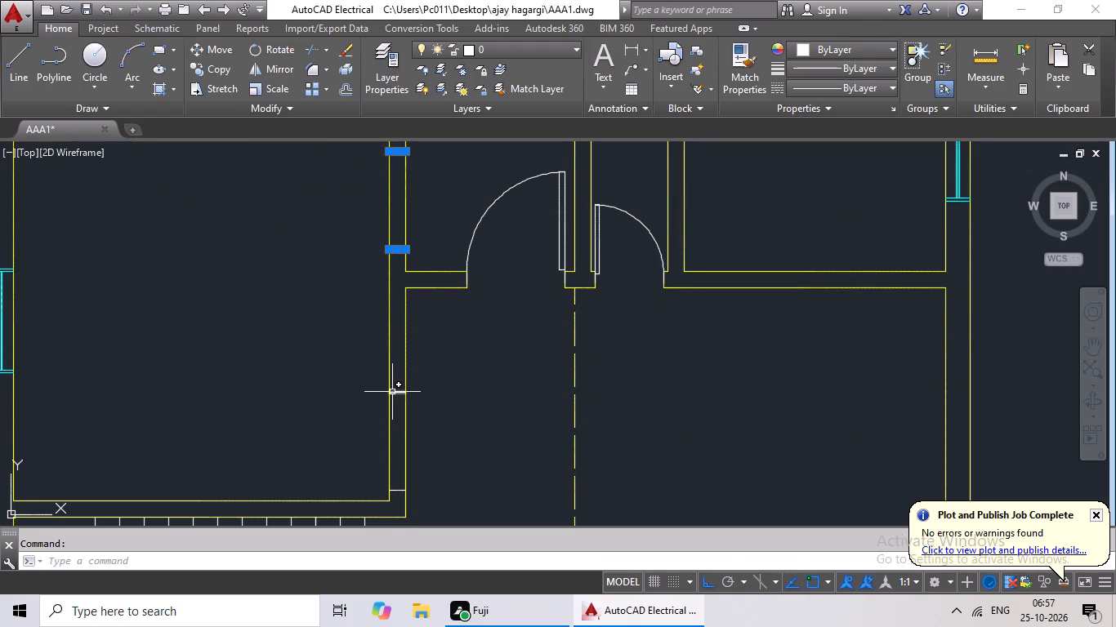
pyautogui.click(396, 394)
pyautogui.click(398, 490)
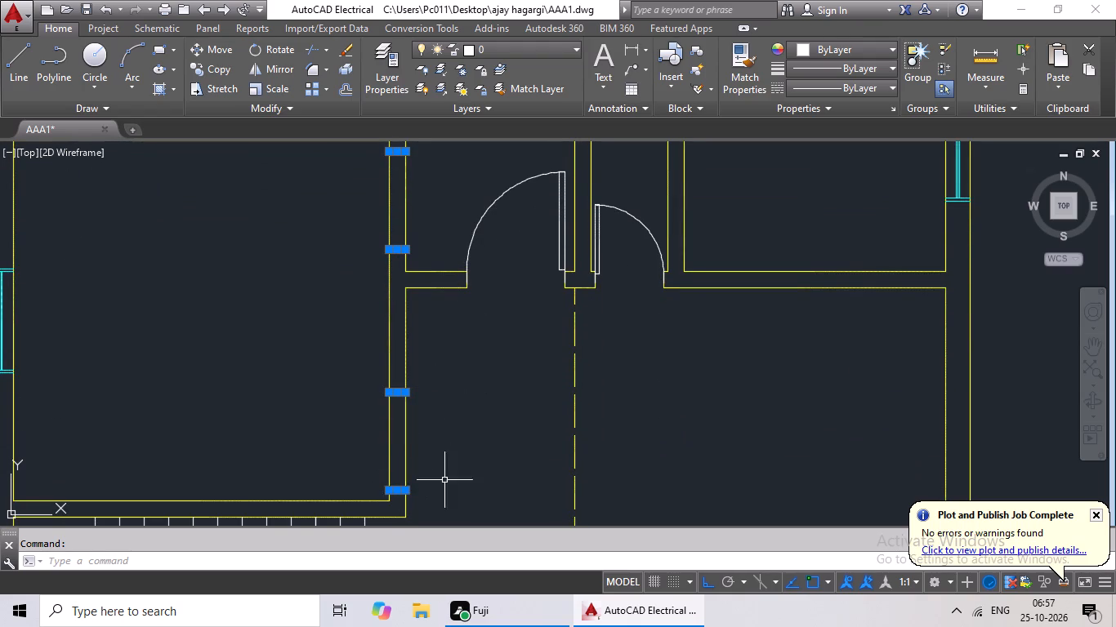
pyautogui.scroll(-1, 481, 447)
pyautogui.moveTo(489, 423); pyautogui.dragTo(405, 442, button='middle')
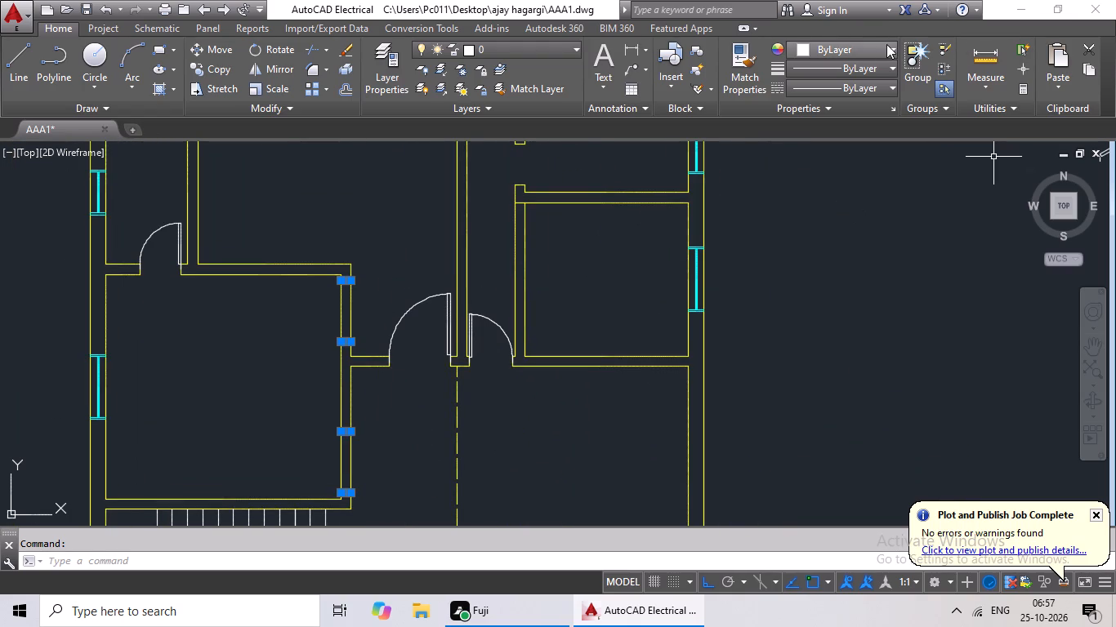
pyautogui.click(887, 45)
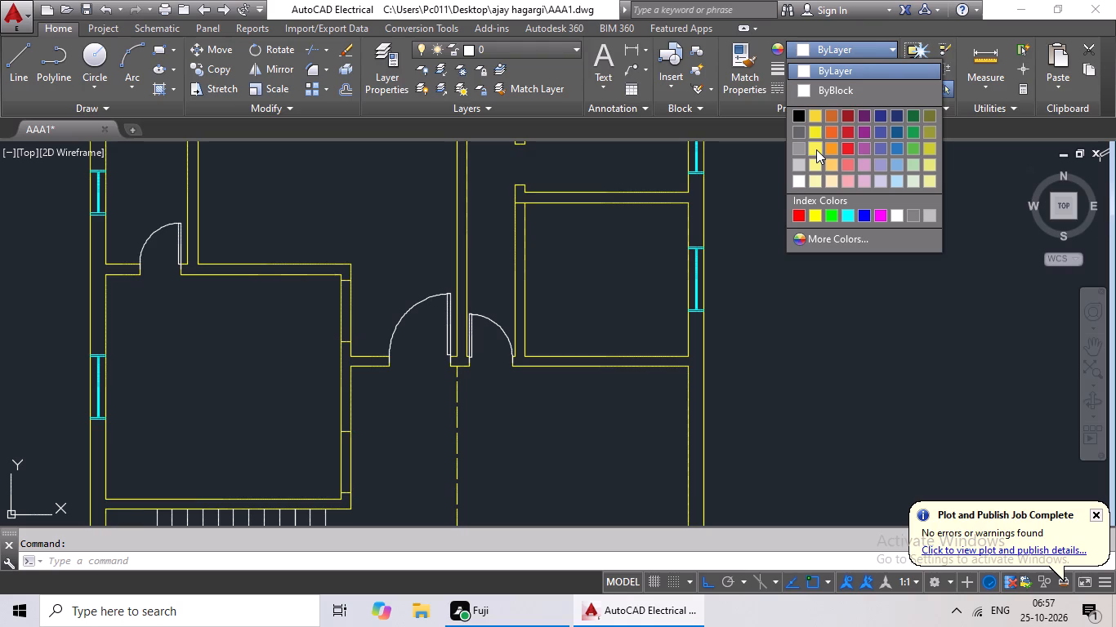
pyautogui.click(816, 149)
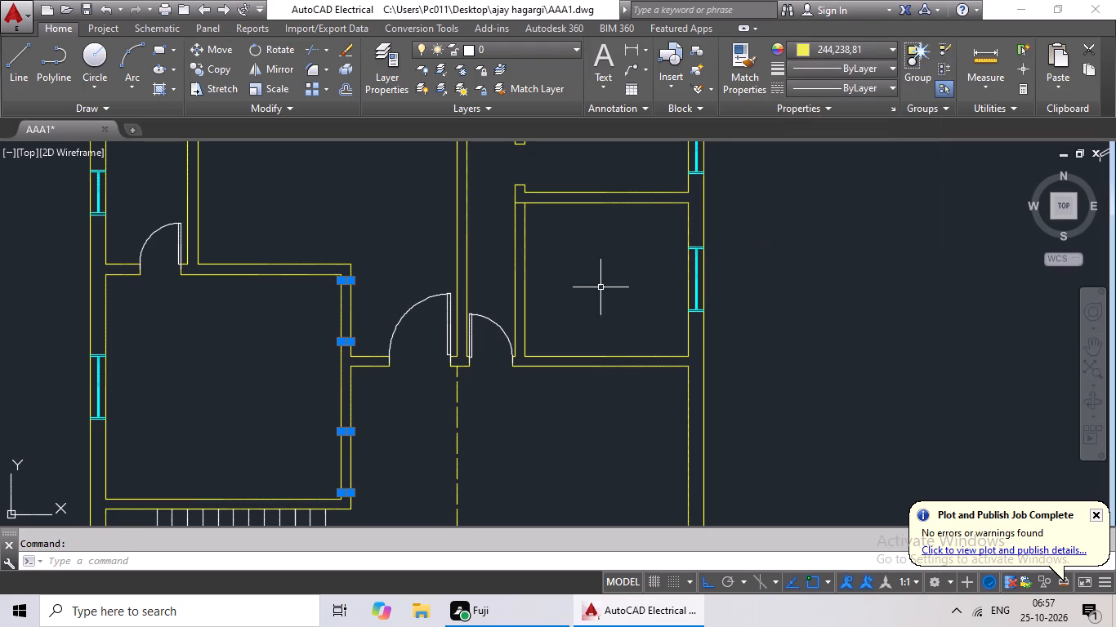
pyautogui.press('Escape')
pyautogui.scroll(3, 373, 319)
pyautogui.scroll(-2, 376, 311)
pyautogui.press('Escape')
pyautogui.scroll(-1, 391, 290)
pyautogui.press('Escape')
pyautogui.press('Escape')
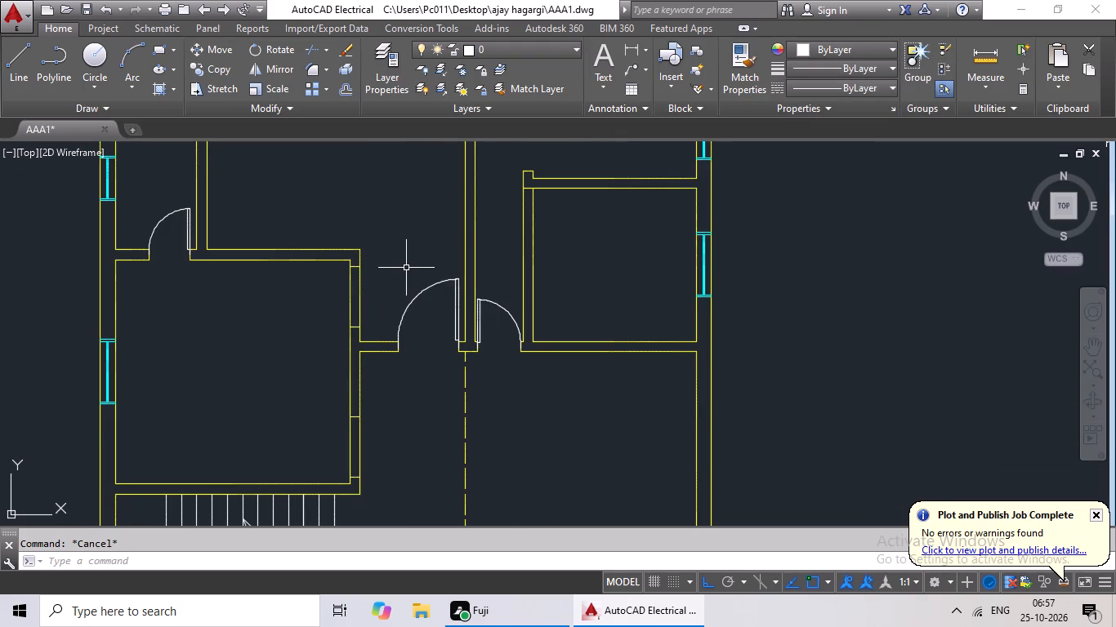
# Trim the wall lines between each pair of jamb lines to open both doorways in the room's right wall.
pyautogui.write('tr')
pyautogui.press('space')
pyautogui.press('space')
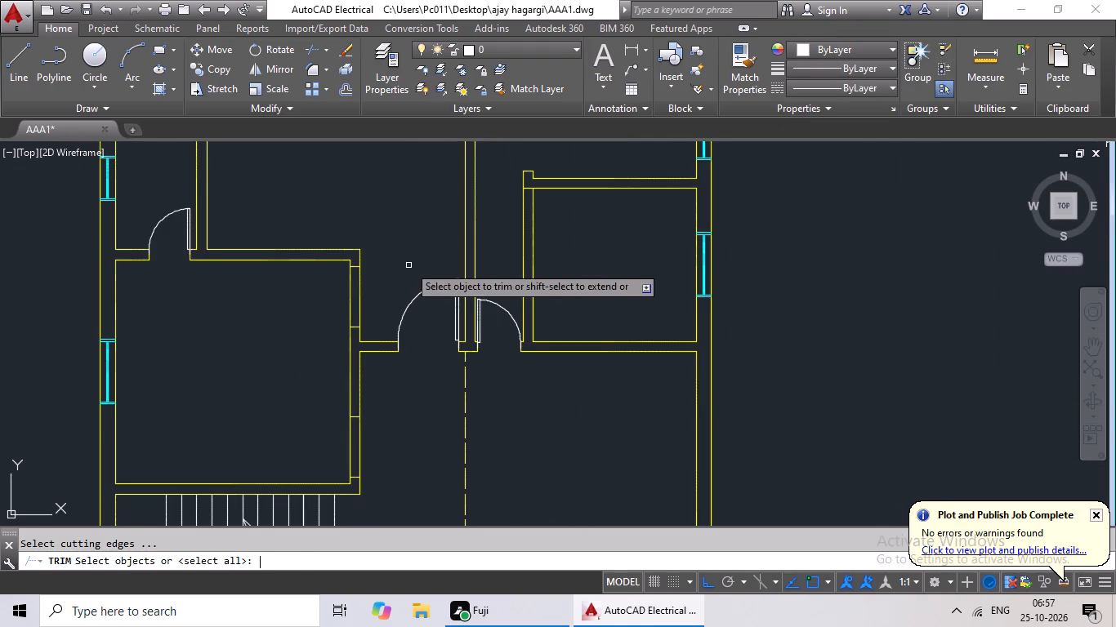
pyautogui.scroll(2, 386, 280)
pyautogui.moveTo(391, 279); pyautogui.dragTo(292, 323)
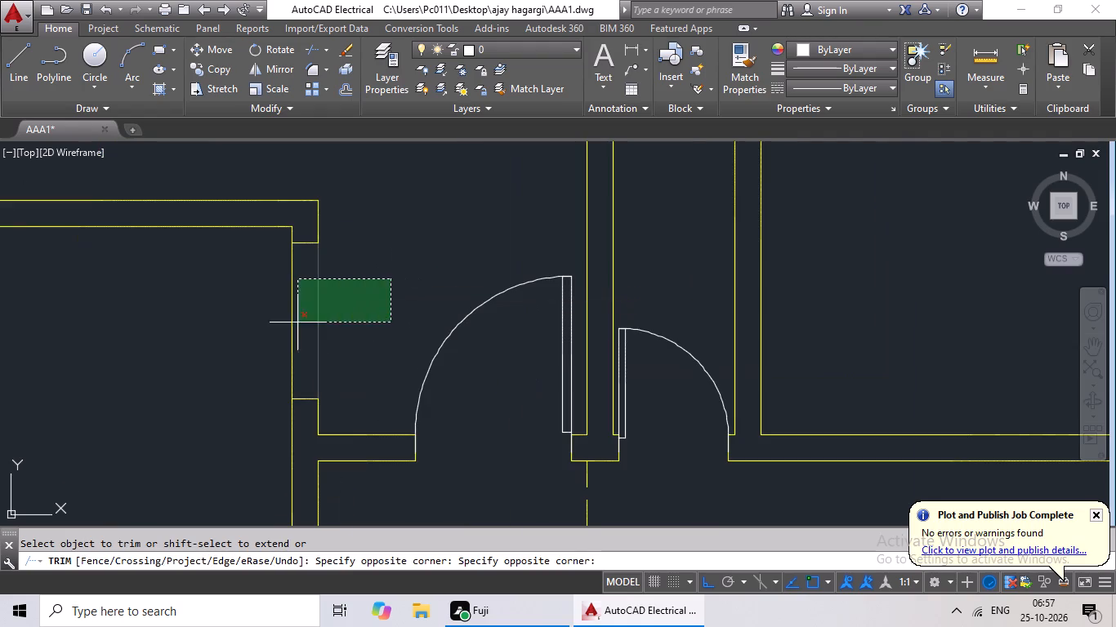
pyautogui.moveTo(292, 323); pyautogui.dragTo(268, 331)
pyautogui.scroll(-1, 275, 331)
pyautogui.click(270, 329)
pyautogui.moveTo(296, 319); pyautogui.dragTo(346, 174, button='middle')
pyautogui.moveTo(405, 371); pyautogui.dragTo(405, 326, button='middle')
pyautogui.moveTo(421, 349); pyautogui.dragTo(288, 380)
pyautogui.click(292, 378)
pyautogui.scroll(-2, 362, 373)
pyautogui.moveTo(466, 370); pyautogui.dragTo(427, 434, button='middle')
pyautogui.press('Escape')
pyautogui.press('Escape')
# Copy the spare horizontal-leaf door block beside the plan and place it at the upper jamb of the upper doorway.
pyautogui.scroll(-1, 609, 373)
pyautogui.moveTo(653, 349); pyautogui.dragTo(574, 402, button='middle')
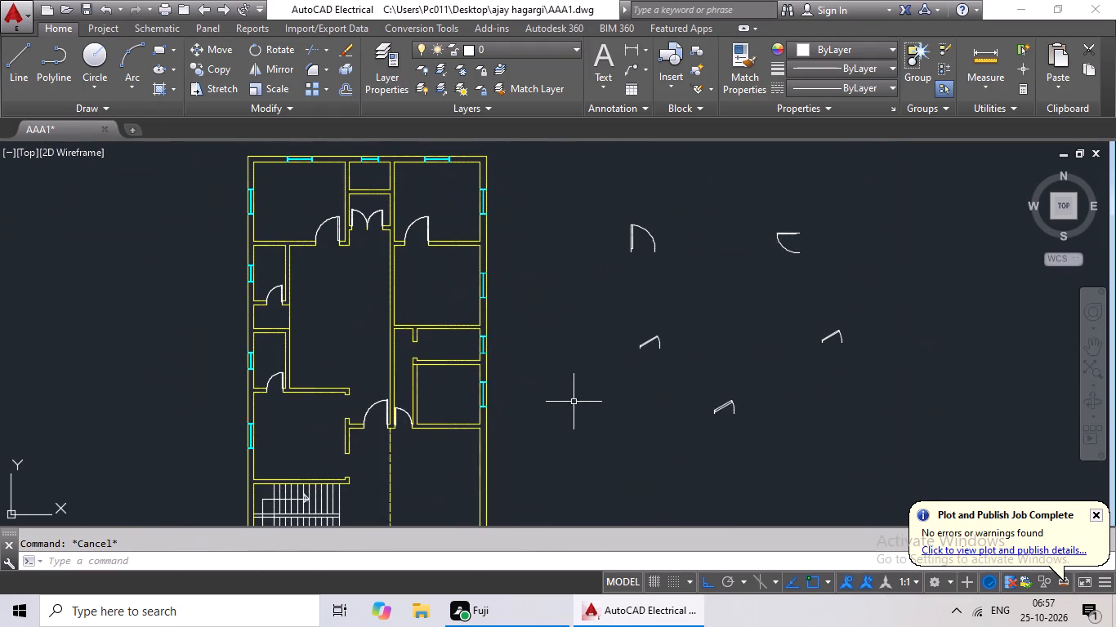
pyautogui.moveTo(578, 389); pyautogui.dragTo(544, 412, button='middle')
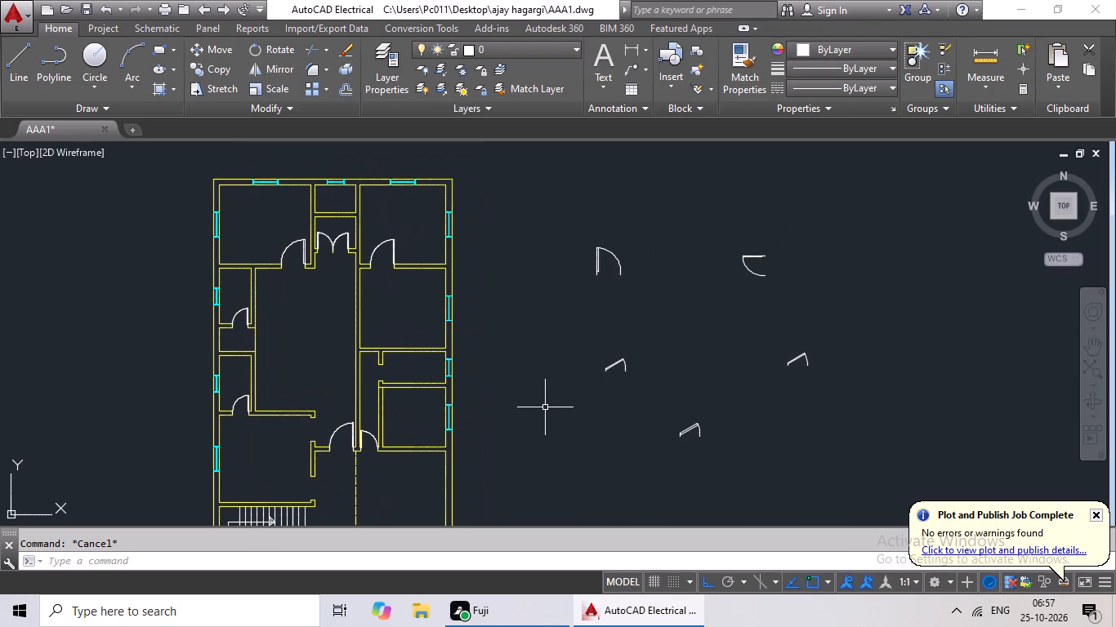
pyautogui.moveTo(544, 380); pyautogui.dragTo(532, 443, button='middle')
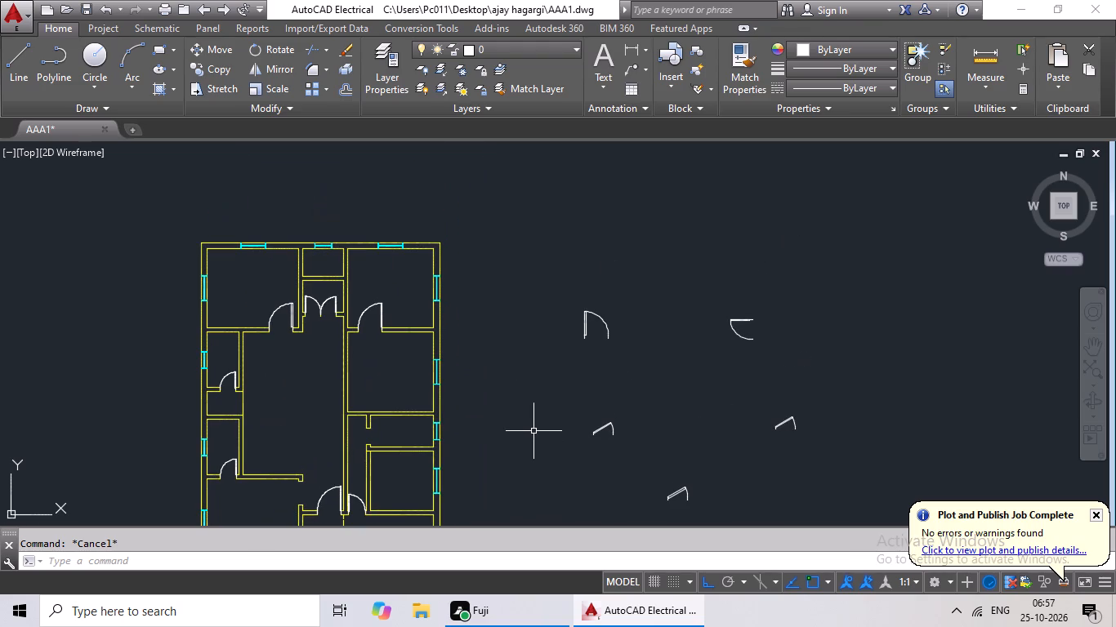
pyautogui.click(742, 336)
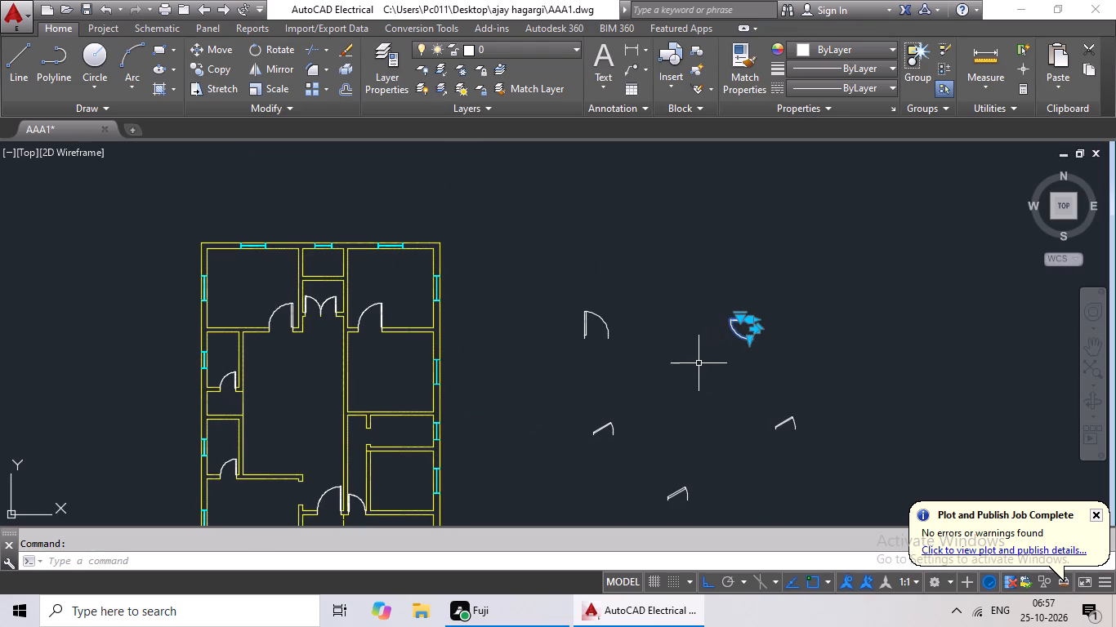
pyautogui.hotkey('ctrl', 'c')
pyautogui.hotkey('ctrl', 'v')
pyautogui.moveTo(609, 396); pyautogui.dragTo(680, 303, button='middle')
pyautogui.scroll(3, 356, 411)
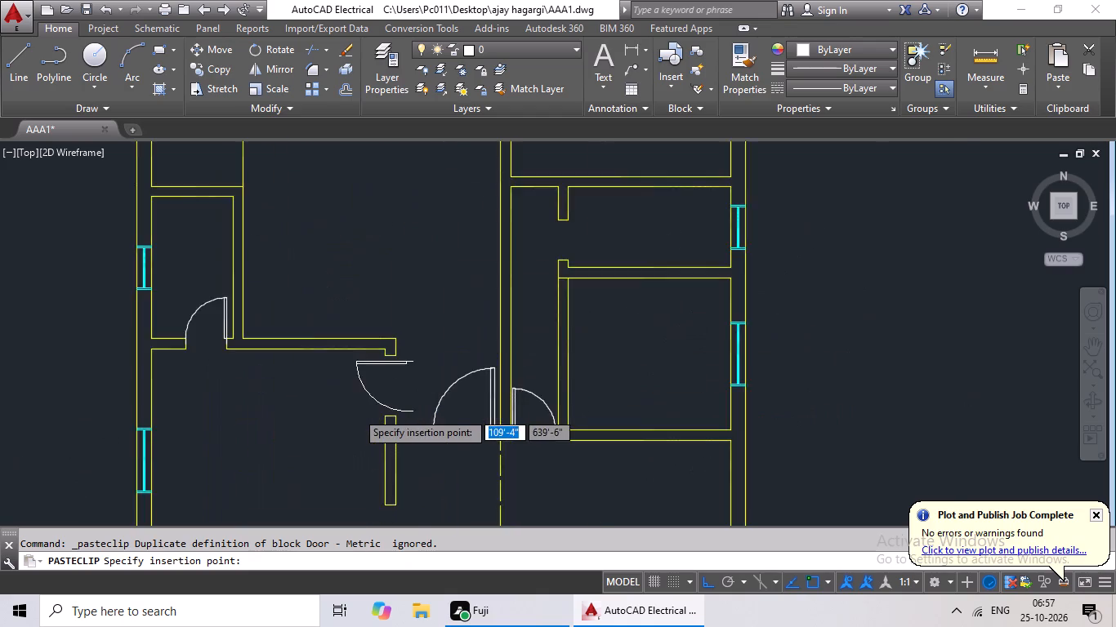
pyautogui.scroll(2, 333, 407)
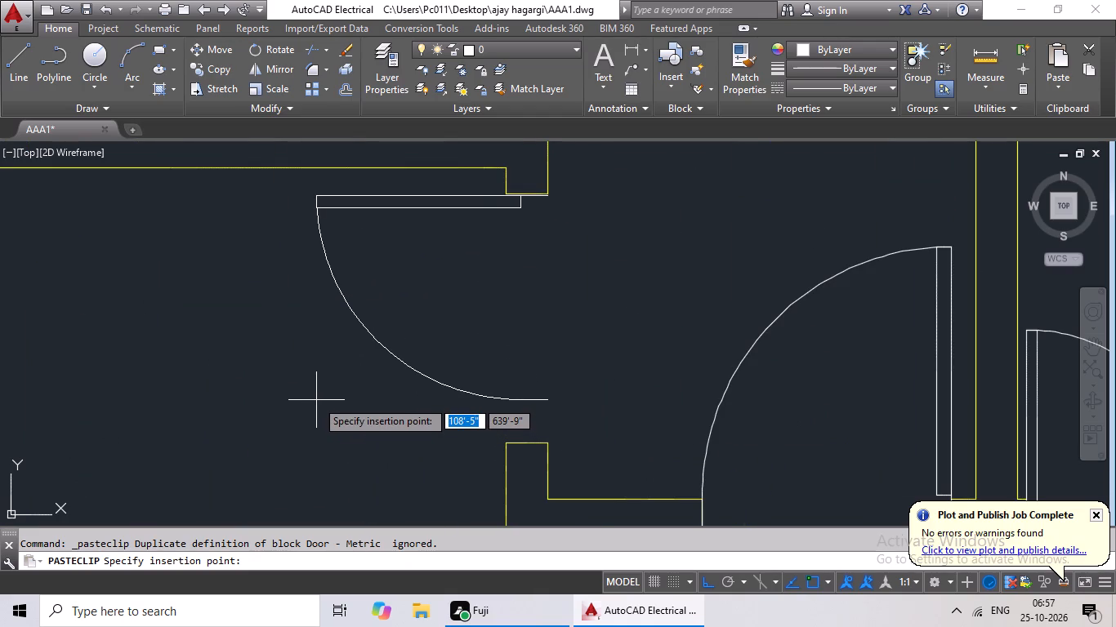
pyautogui.click(301, 398)
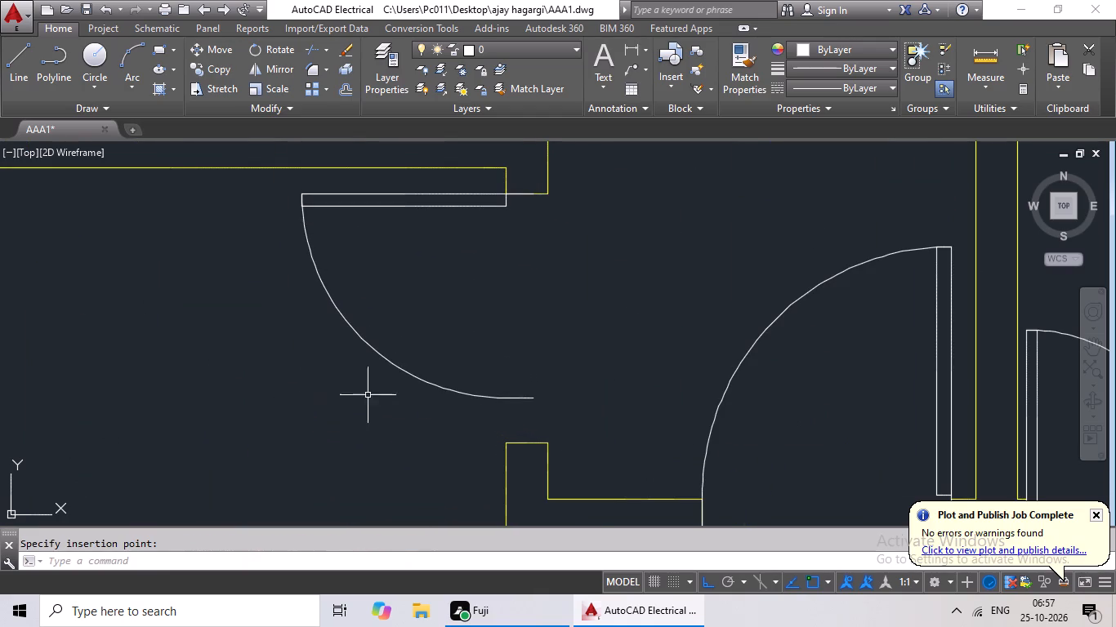
# Scale the placed door block by reference from its upper jamb so its width fits the upper doorway.
pyautogui.click(422, 380)
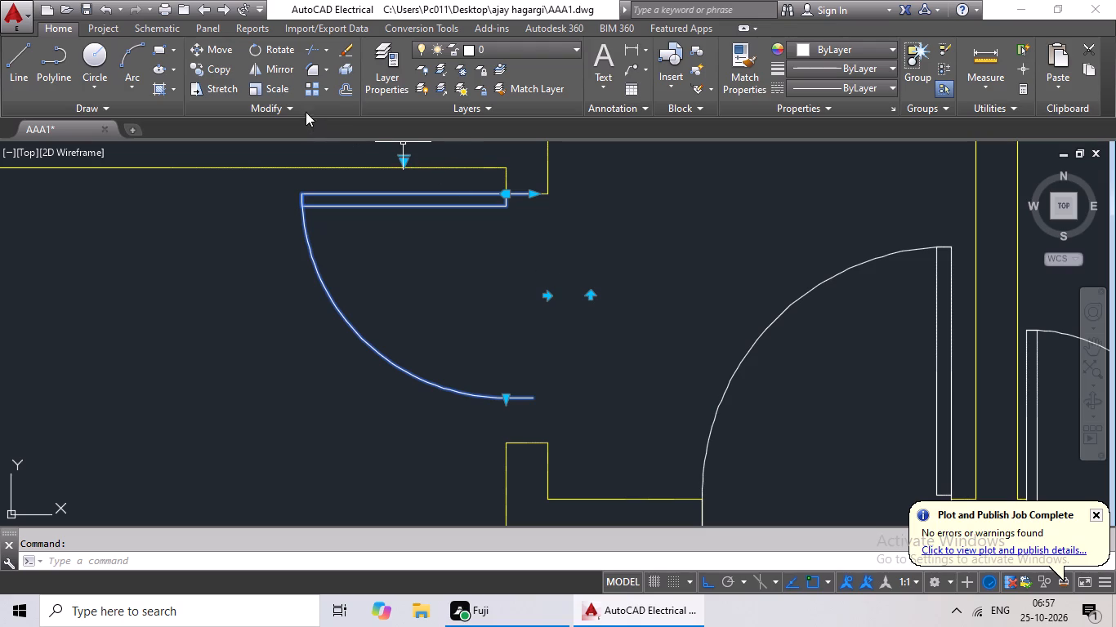
pyautogui.click(263, 87)
pyautogui.click(524, 196)
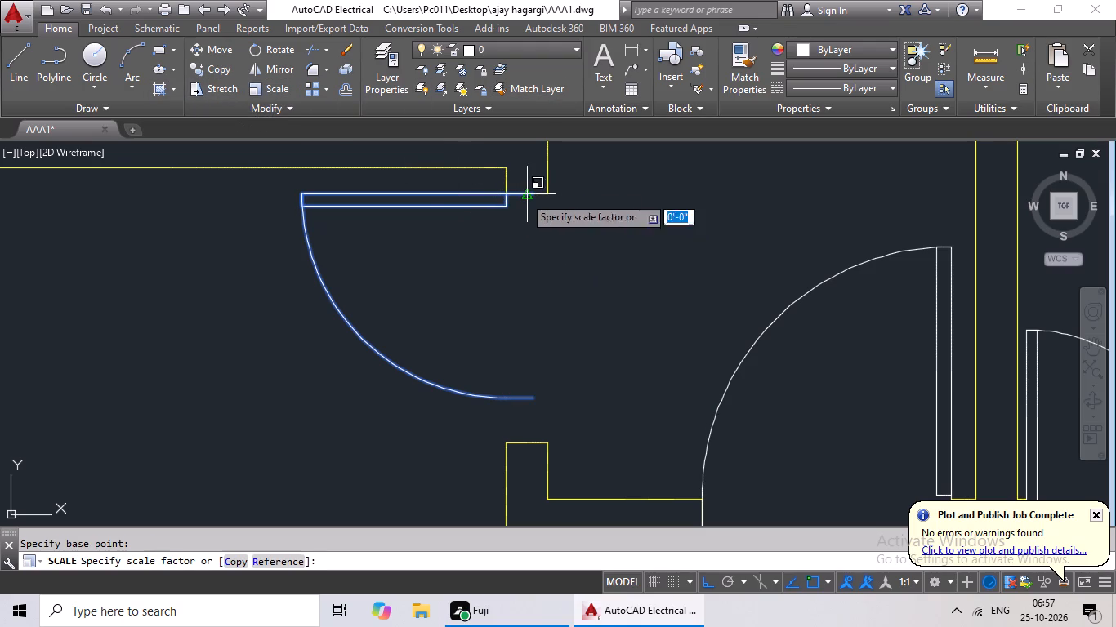
pyautogui.click(283, 561)
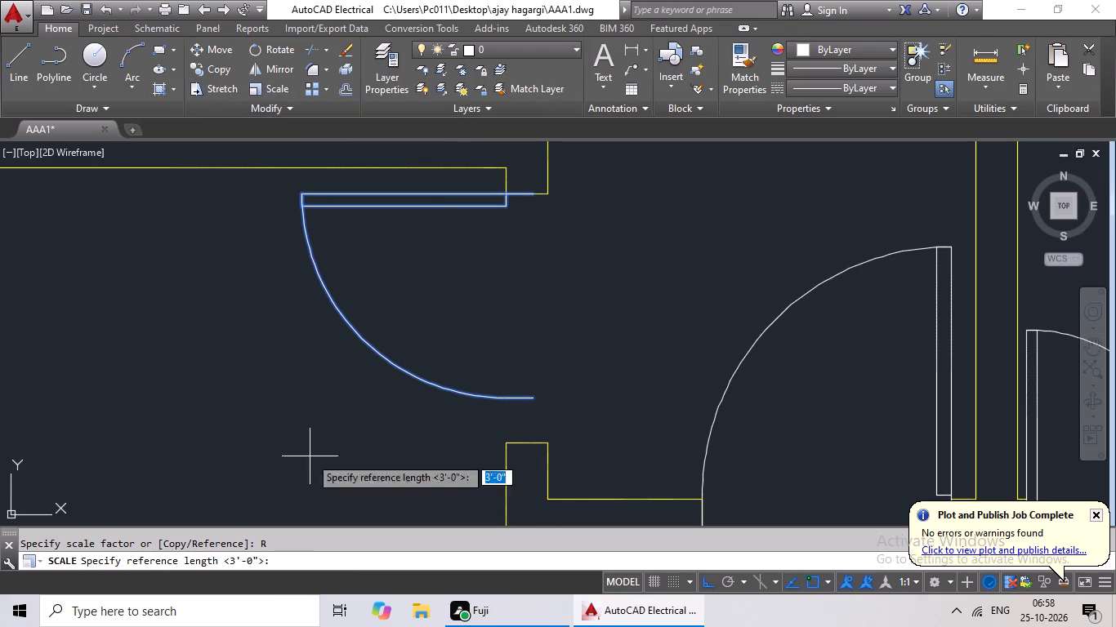
pyautogui.click(522, 193)
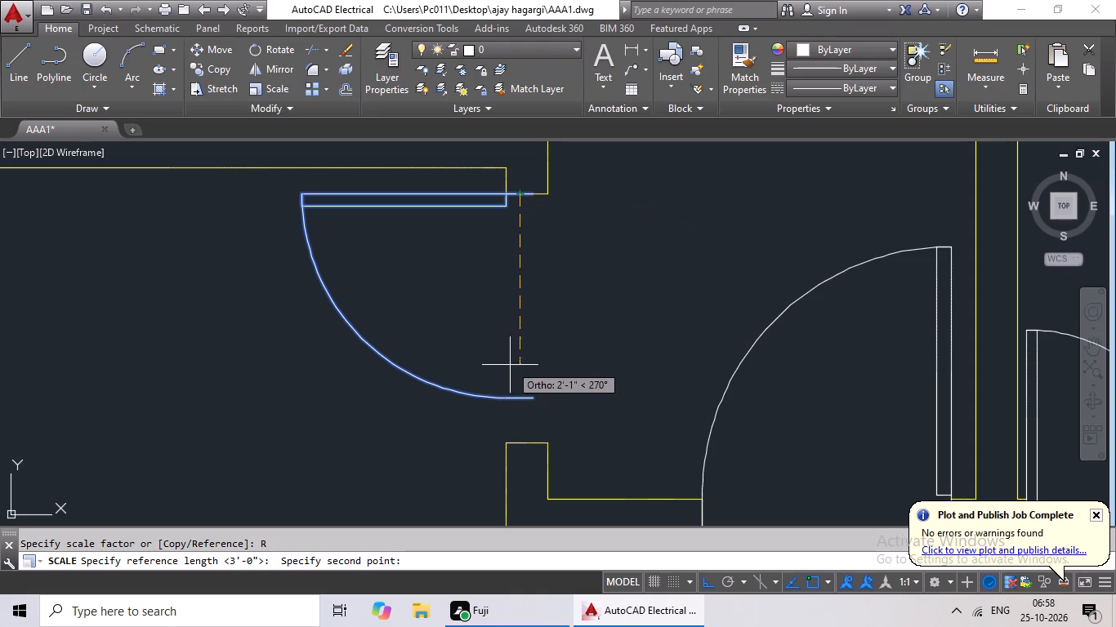
pyautogui.click(520, 394)
pyautogui.click(524, 447)
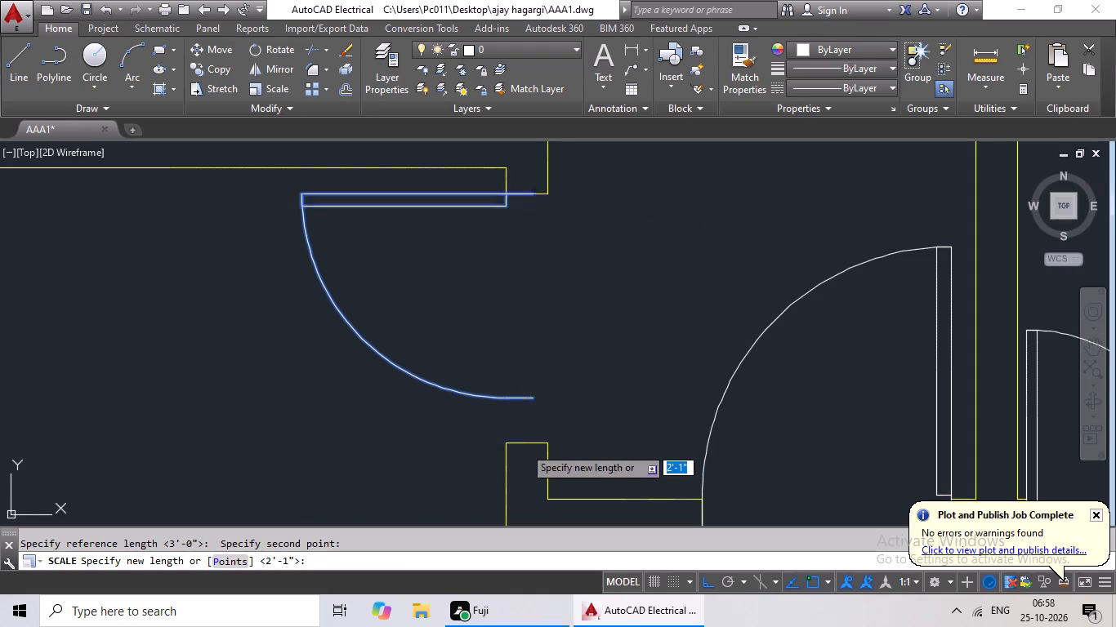
# Mirror the spare horizontal-leaf door block about a horizontal line above it, erasing the source object.
pyautogui.scroll(-4, 571, 385)
pyautogui.moveTo(575, 371); pyautogui.dragTo(393, 359, button='middle')
pyautogui.scroll(1, 393, 359)
pyautogui.moveTo(393, 456); pyautogui.dragTo(391, 305, button='middle')
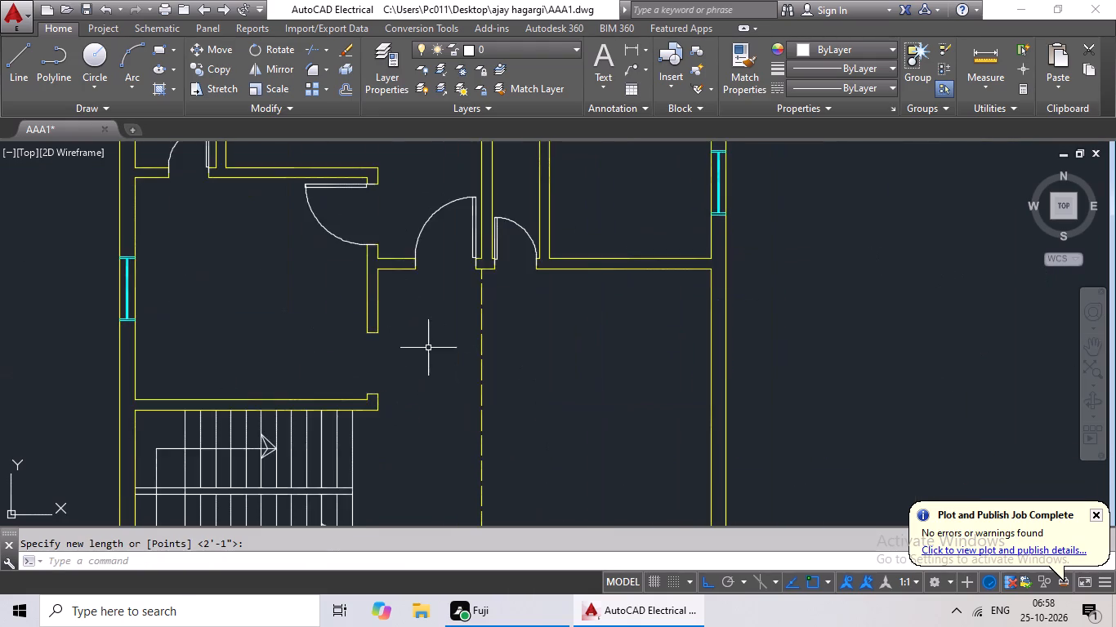
pyautogui.scroll(-1, 430, 350)
pyautogui.moveTo(427, 350); pyautogui.dragTo(167, 358, button='middle')
pyautogui.moveTo(673, 305); pyautogui.dragTo(443, 430, button='middle')
pyautogui.scroll(-1, 600, 342)
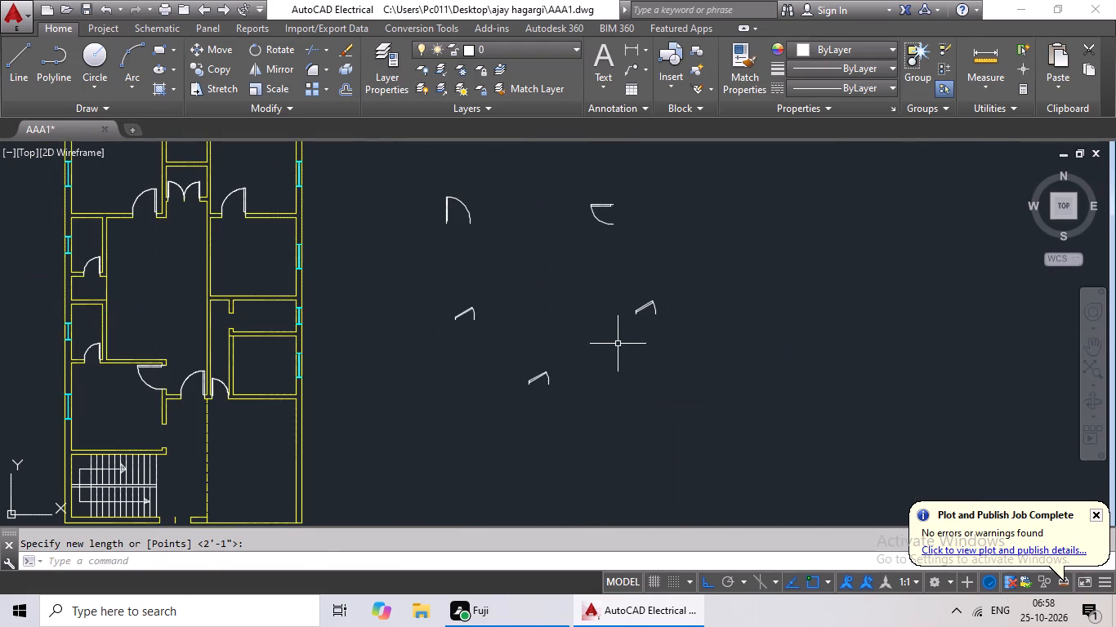
pyautogui.moveTo(745, 252); pyautogui.dragTo(699, 293, button='middle')
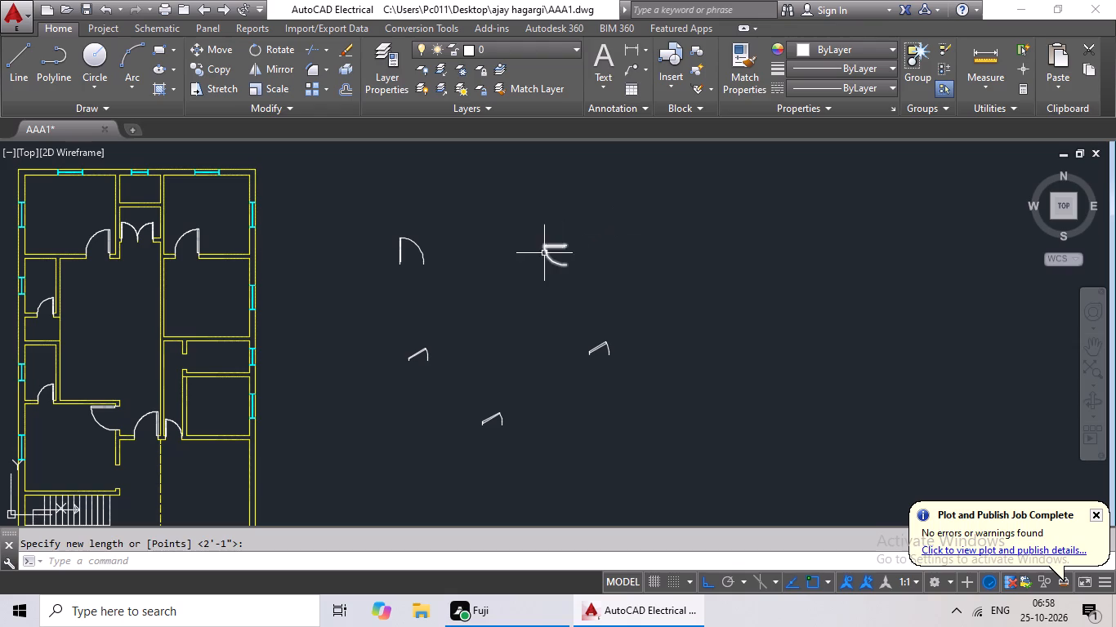
pyautogui.click(556, 247)
pyautogui.moveTo(724, 287); pyautogui.dragTo(766, 325, button='middle')
pyautogui.scroll(-1, 775, 330)
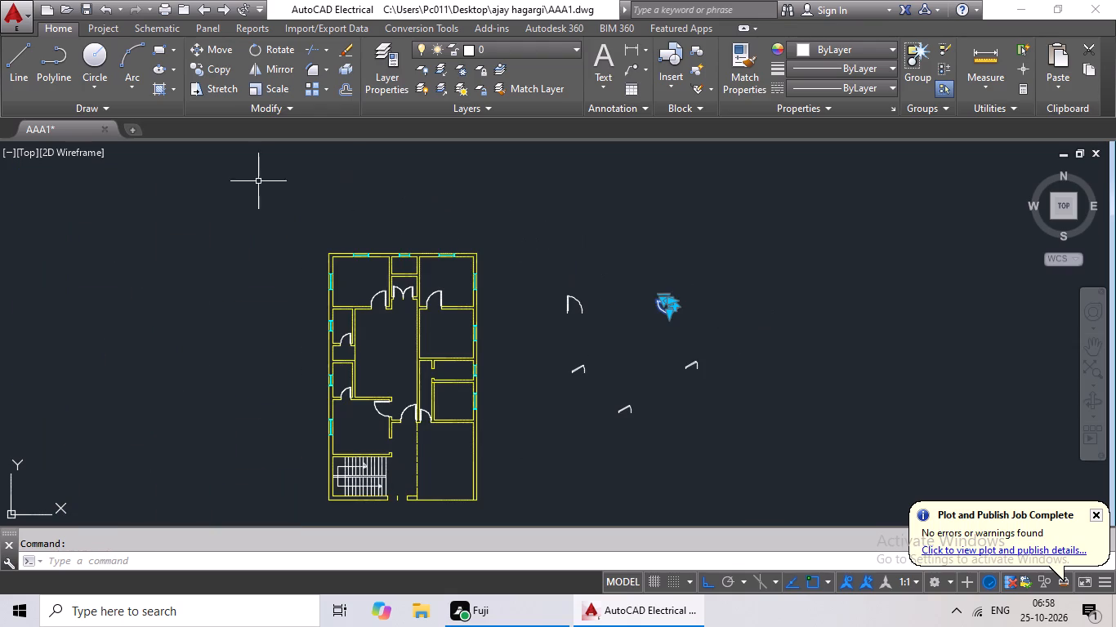
pyautogui.click(282, 71)
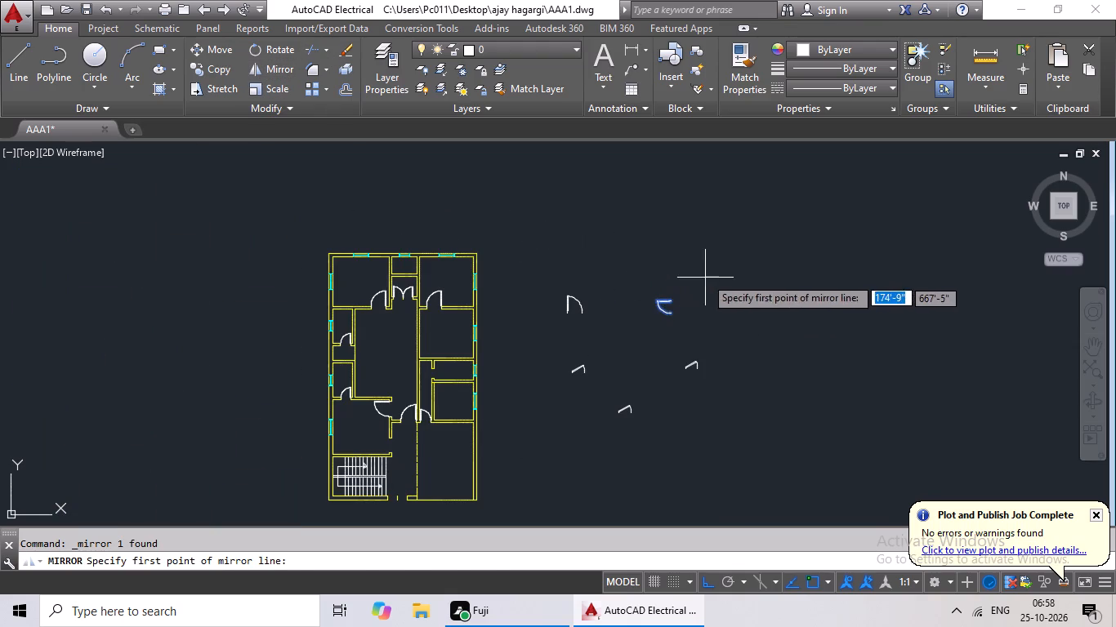
pyautogui.moveTo(690, 269); pyautogui.dragTo(681, 269)
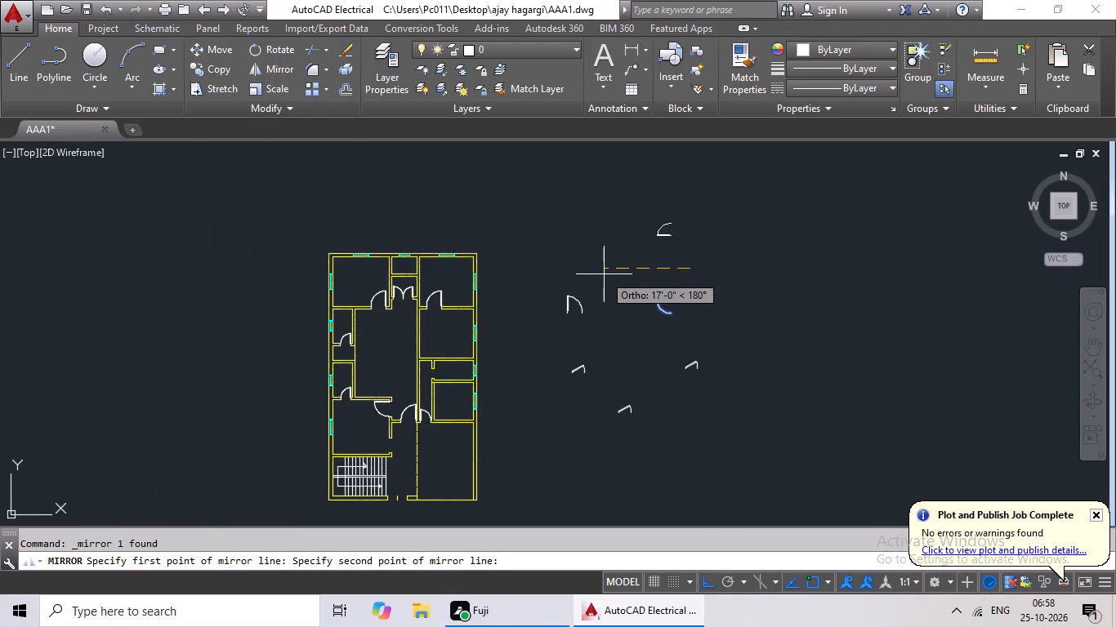
pyautogui.click(604, 275)
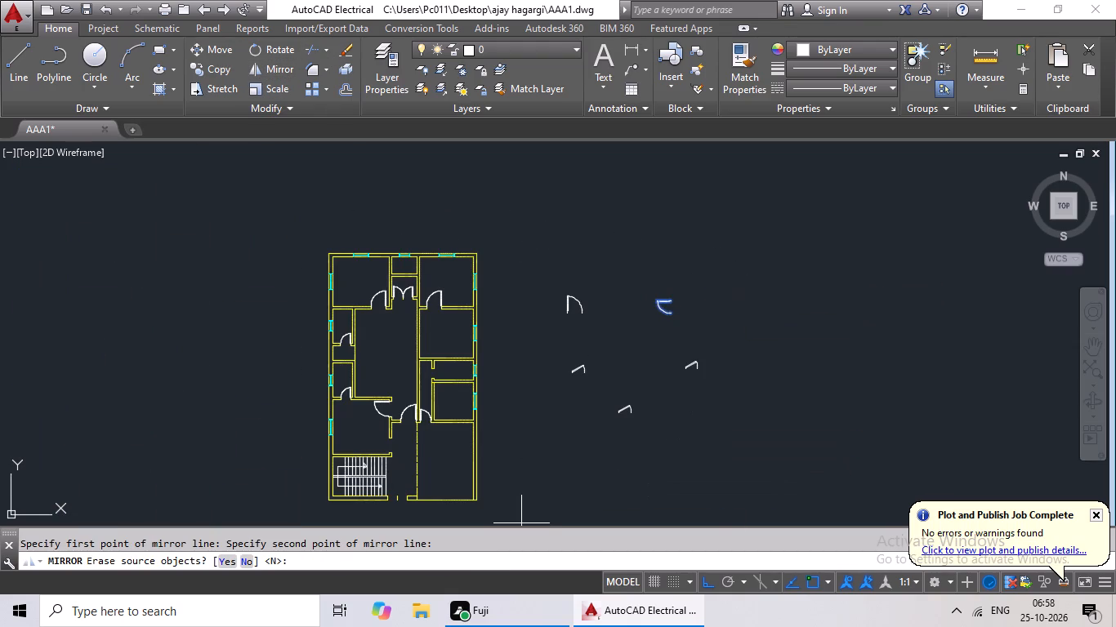
pyautogui.click(226, 567)
# Copy the mirrored horizontal-leaf door block beside the plan and place it at the lower jamb of the lower doorway above the staircase.
pyautogui.moveTo(753, 299); pyautogui.dragTo(636, 386, button='middle')
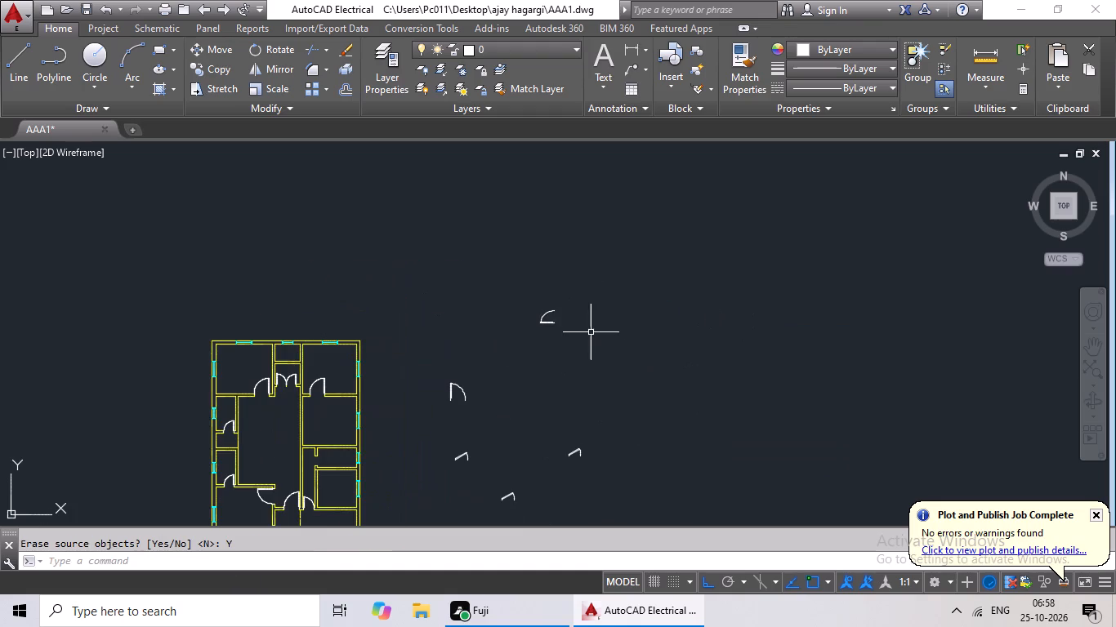
pyautogui.scroll(4, 556, 325)
pyautogui.click(533, 314)
pyautogui.scroll(-2, 663, 326)
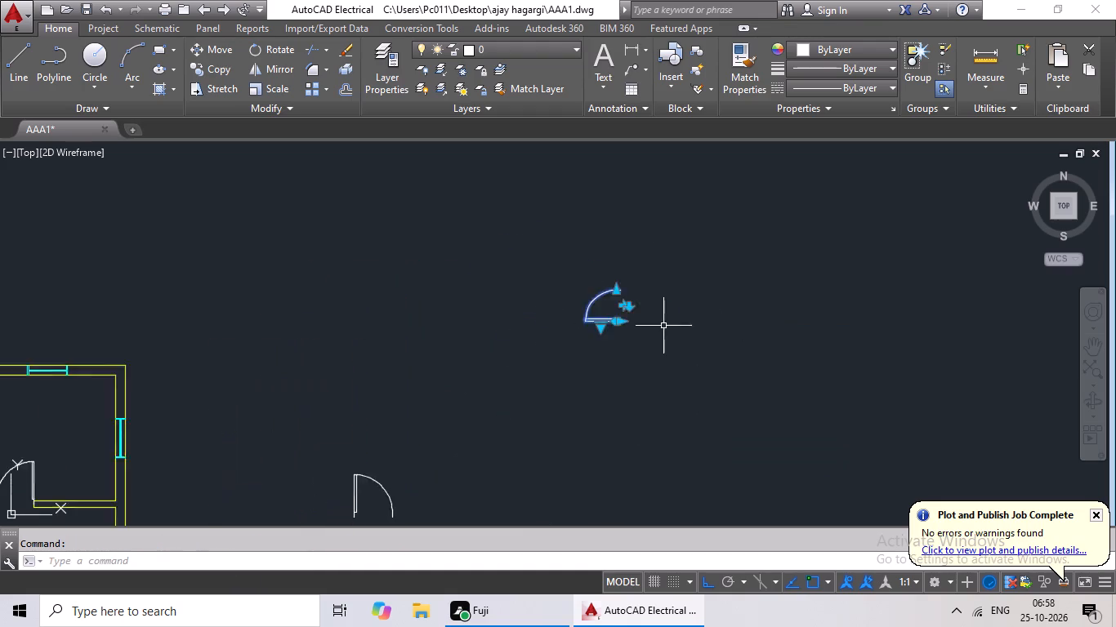
pyautogui.scroll(-2, 663, 326)
pyautogui.hotkey('ctrl', 'c')
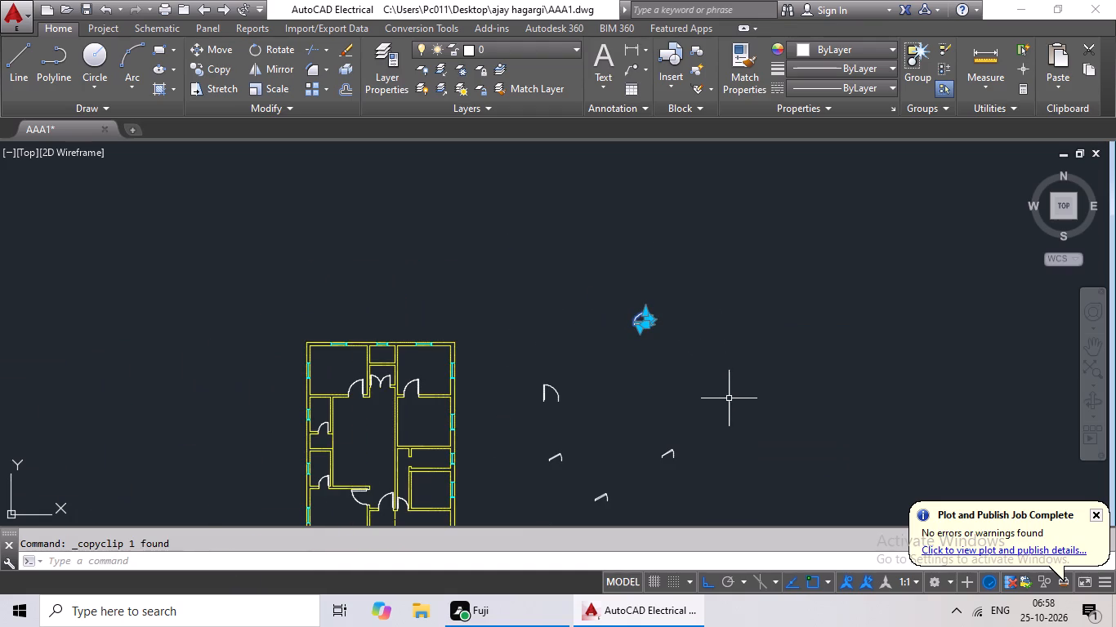
pyautogui.hotkey('ctrl', 'v')
pyautogui.moveTo(733, 437); pyautogui.dragTo(774, 367, button='middle')
pyautogui.moveTo(768, 380); pyautogui.dragTo(780, 329, button='middle')
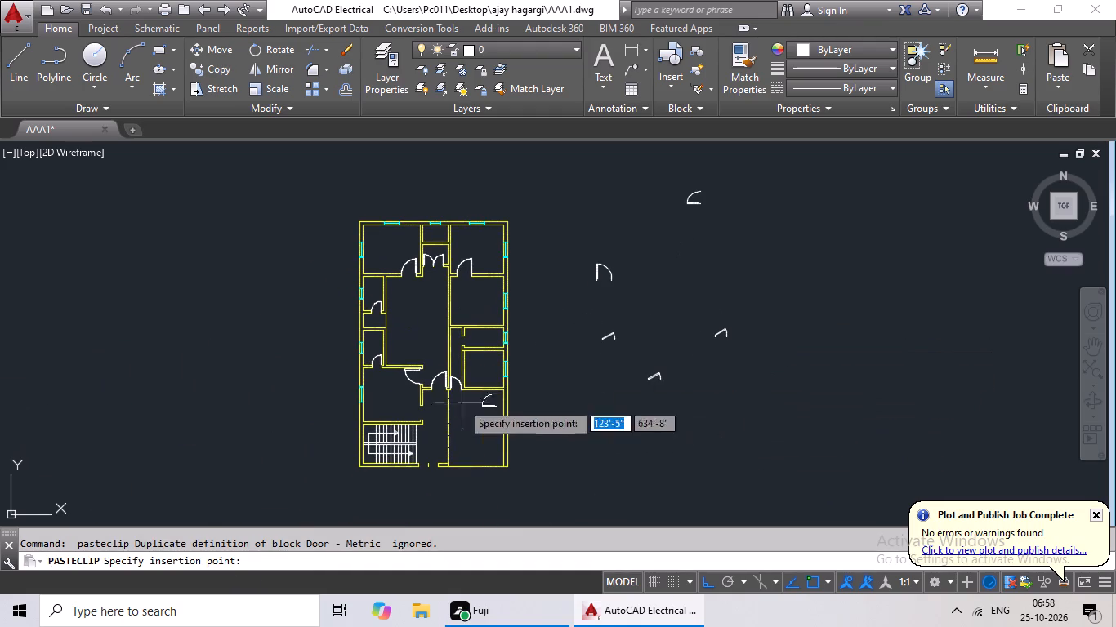
pyautogui.scroll(4, 415, 422)
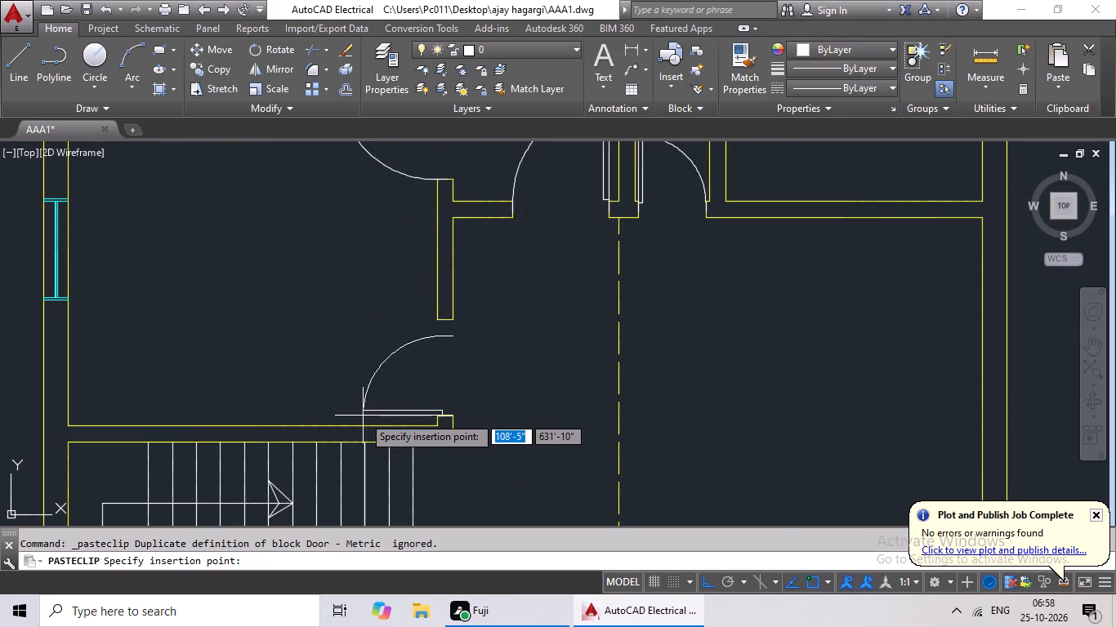
pyautogui.scroll(3, 357, 416)
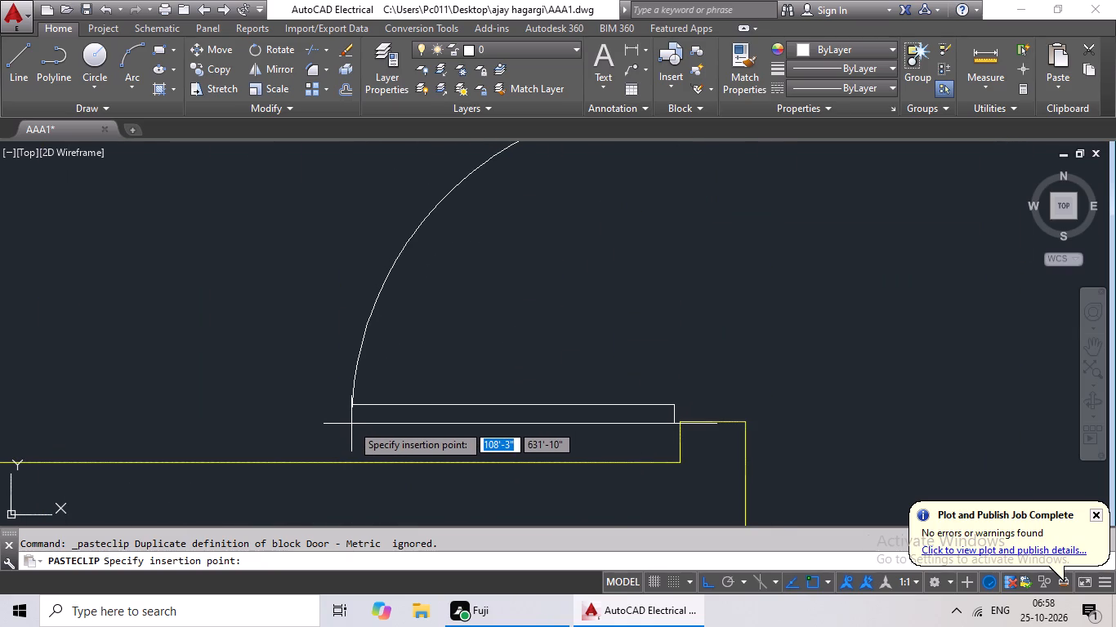
pyautogui.click(357, 421)
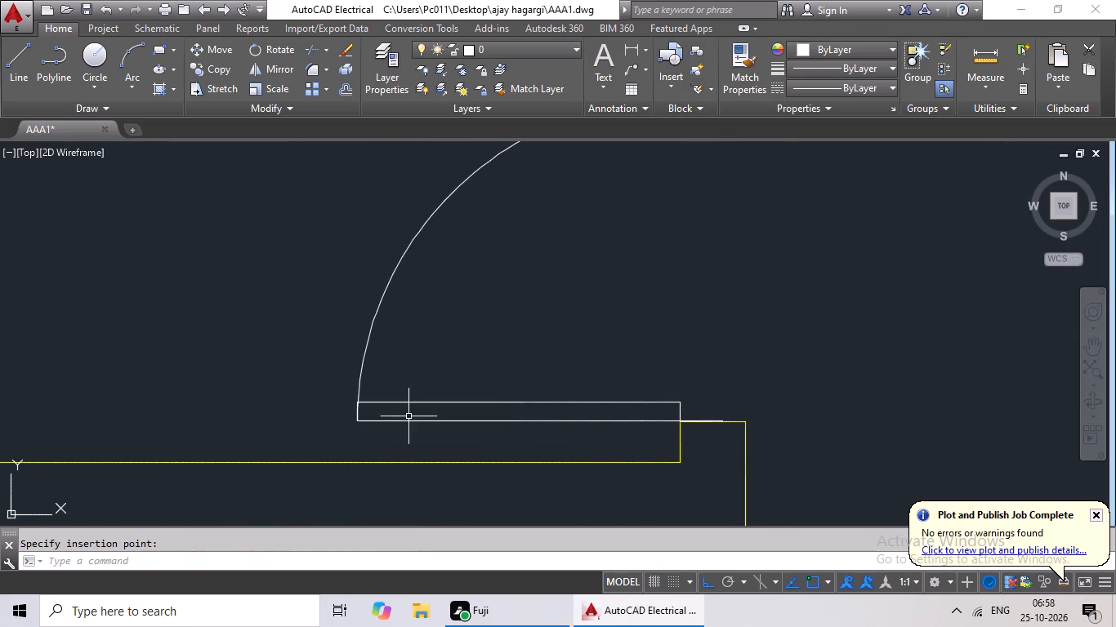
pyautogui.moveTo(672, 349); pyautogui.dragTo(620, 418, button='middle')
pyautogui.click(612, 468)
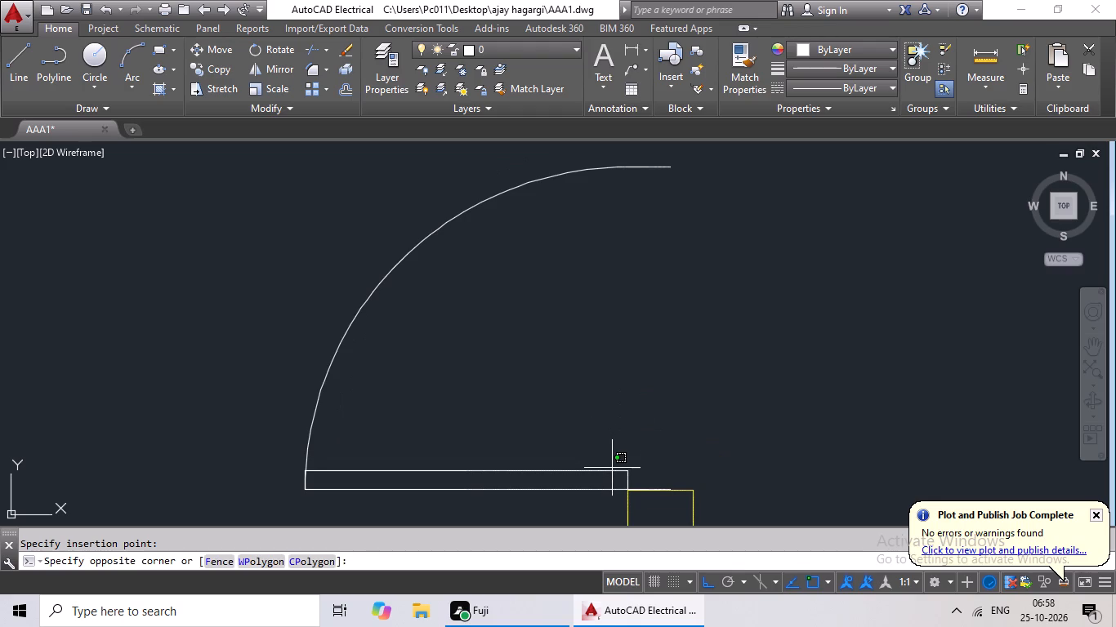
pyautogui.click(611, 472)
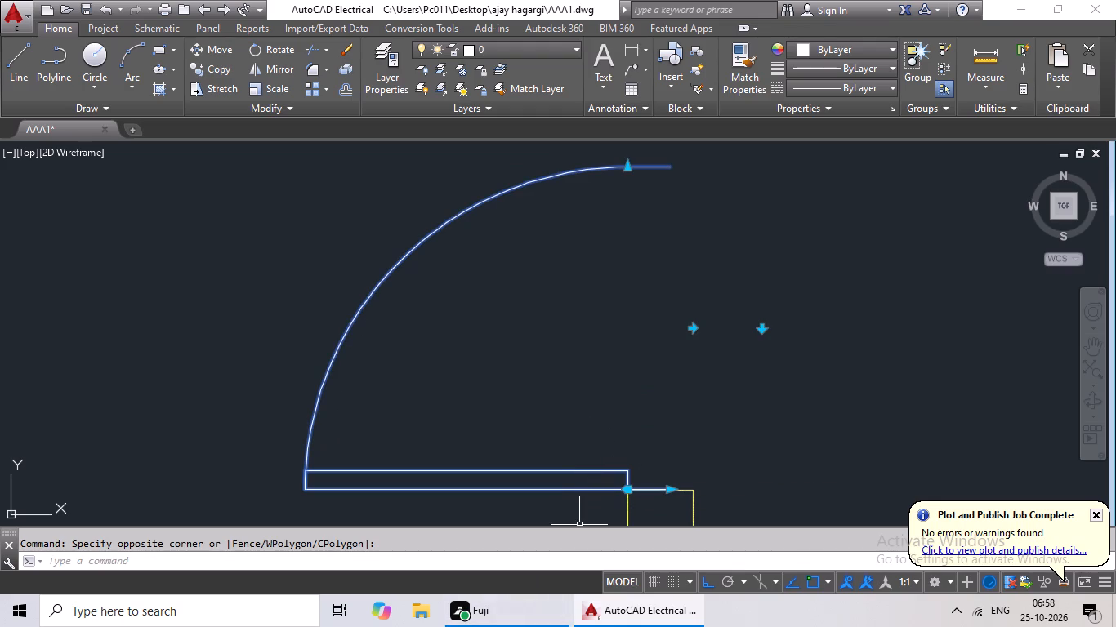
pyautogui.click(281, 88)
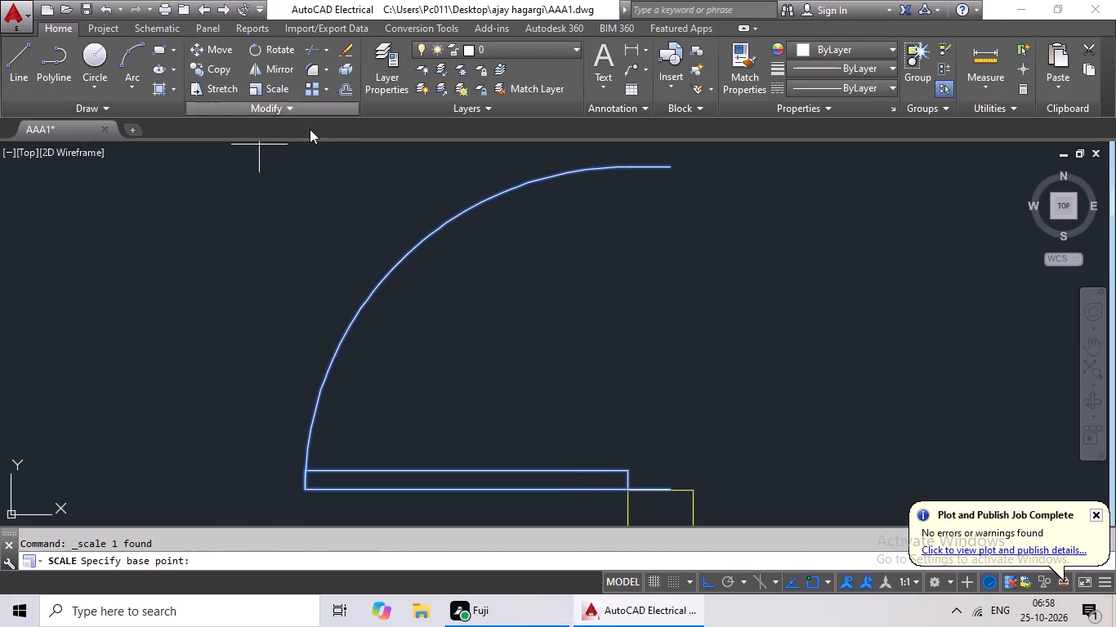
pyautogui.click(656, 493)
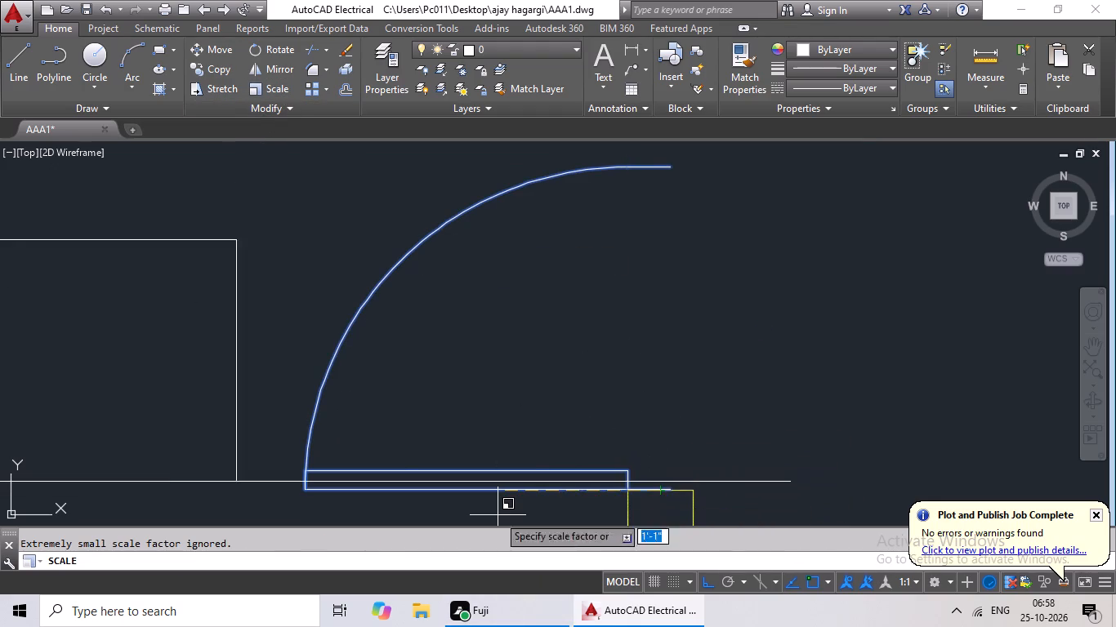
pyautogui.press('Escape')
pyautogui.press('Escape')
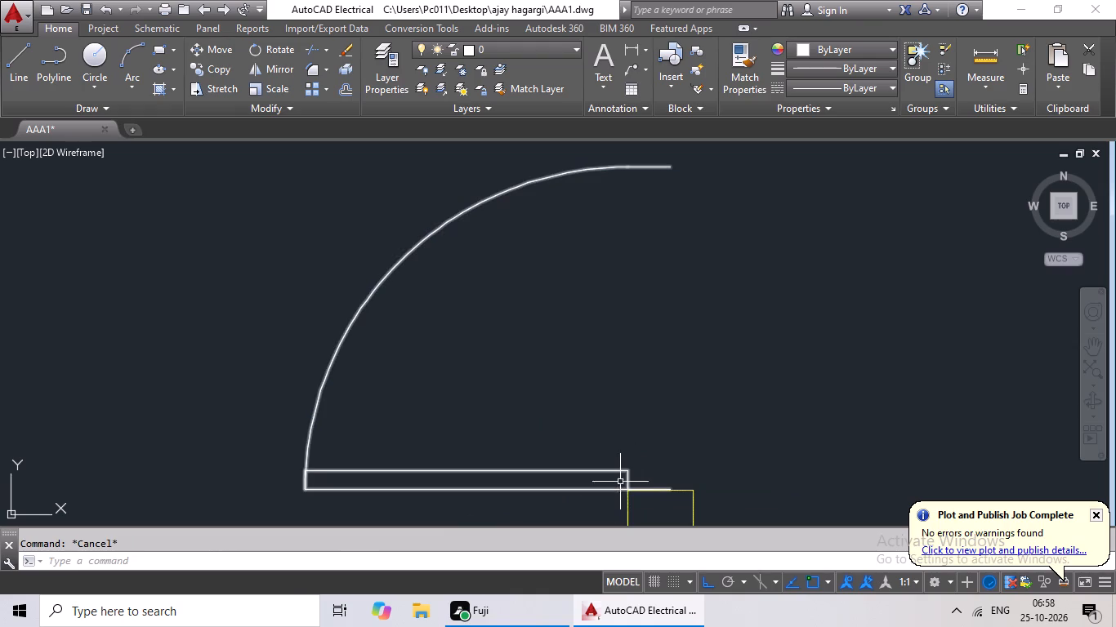
# Scale the placed door block by reference from its lower jamb so its swing reaches the lower doorway's upper jamb.
pyautogui.click(623, 478)
pyautogui.click(625, 476)
pyautogui.click(628, 474)
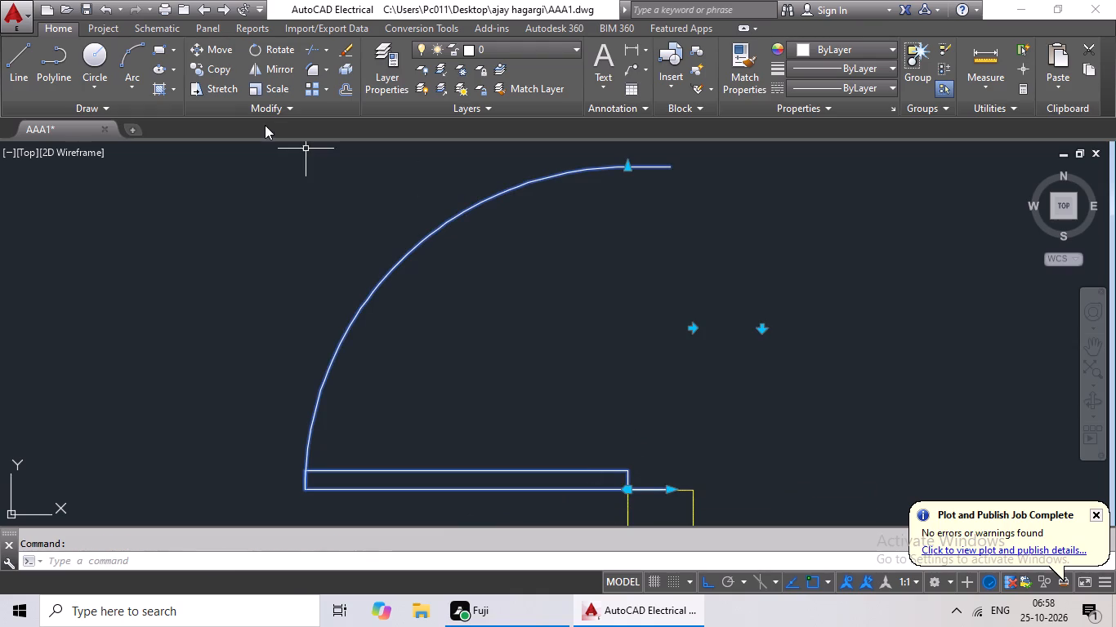
pyautogui.click(261, 87)
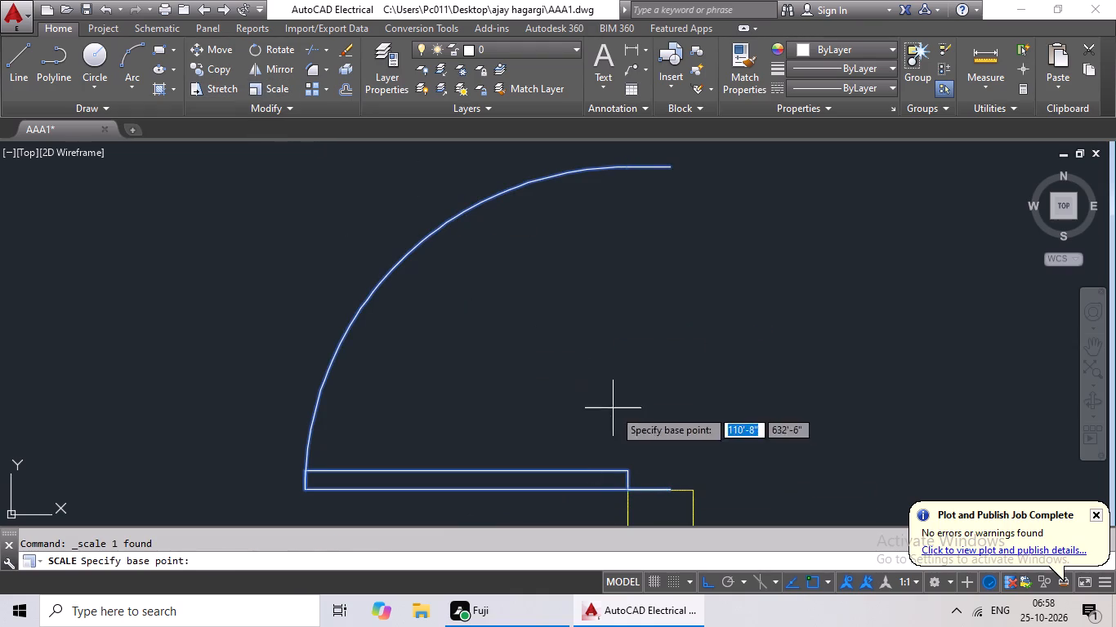
pyautogui.click(654, 489)
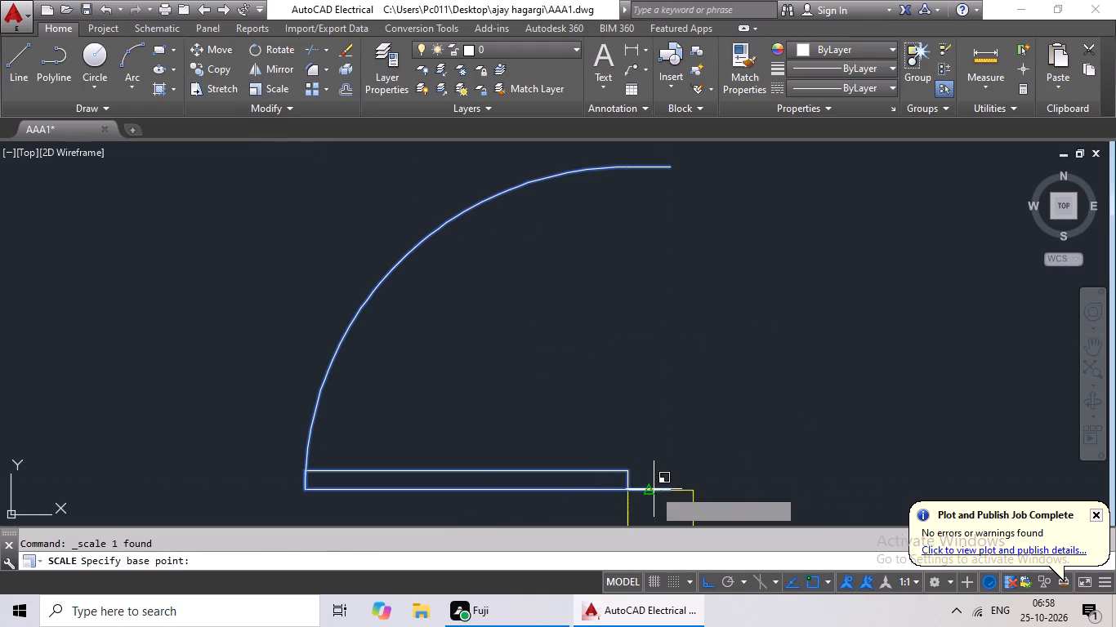
pyautogui.click(279, 557)
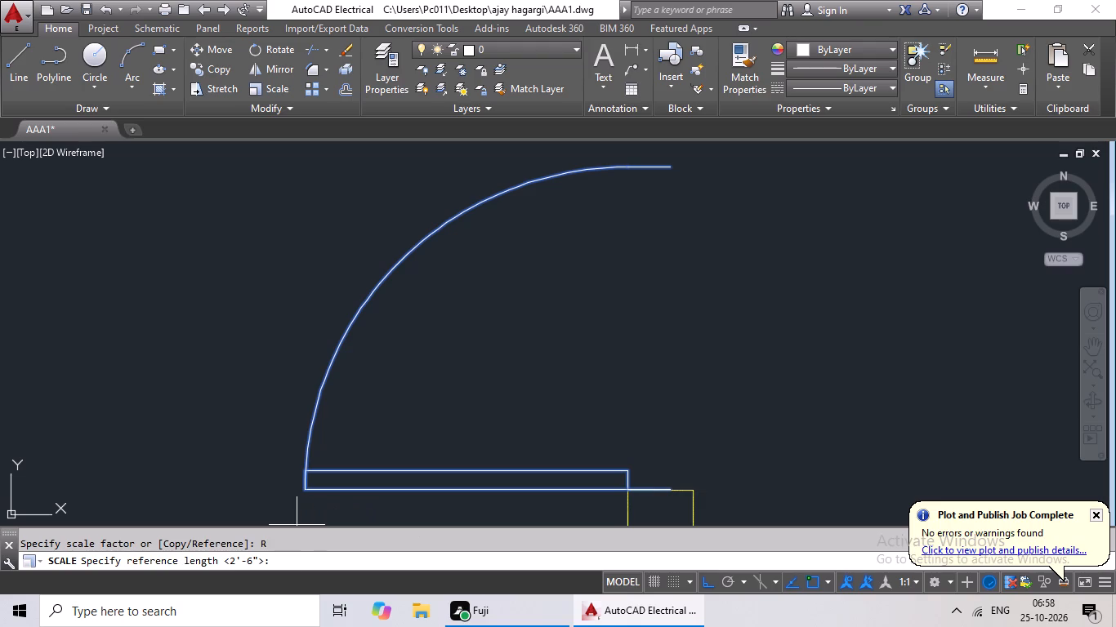
pyautogui.moveTo(658, 490); pyautogui.dragTo(680, 427)
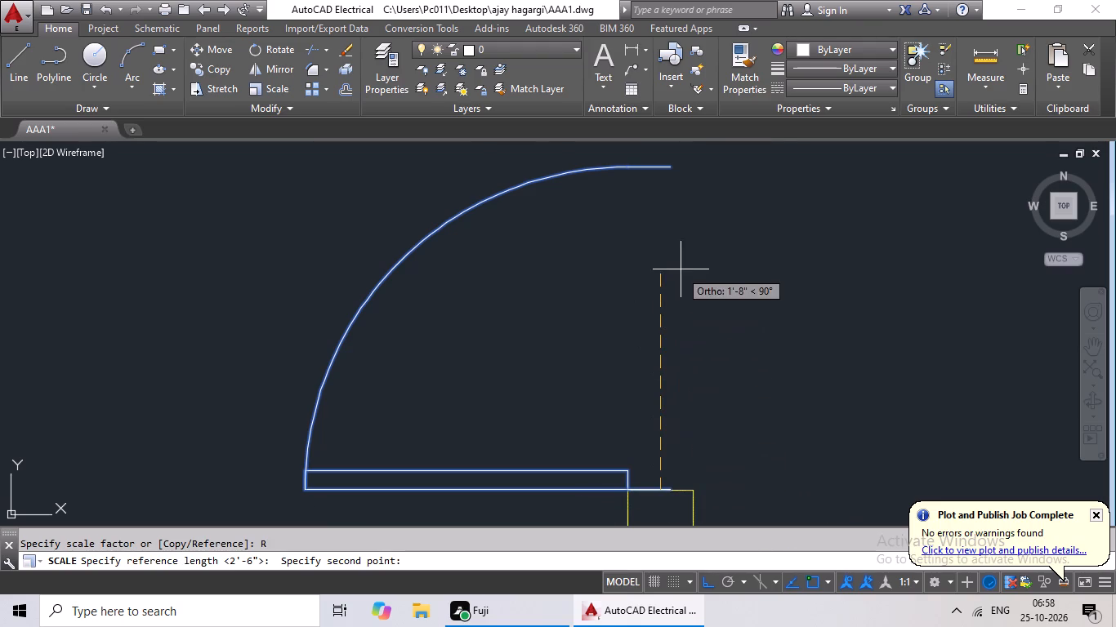
pyautogui.moveTo(683, 265); pyautogui.dragTo(632, 398, button='middle')
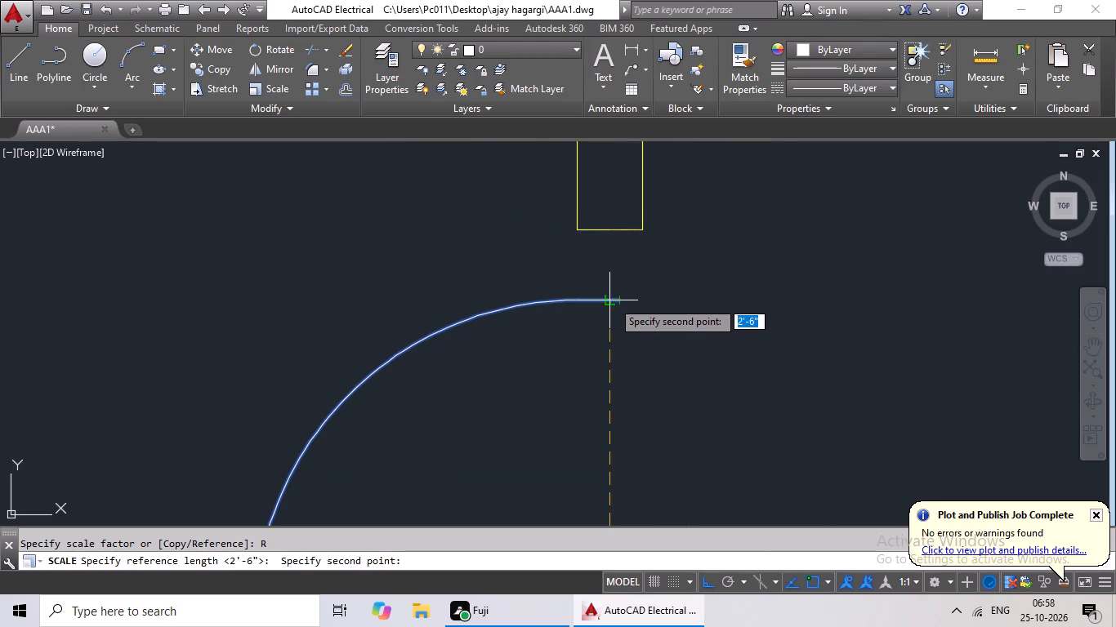
pyautogui.click(612, 300)
pyautogui.click(614, 227)
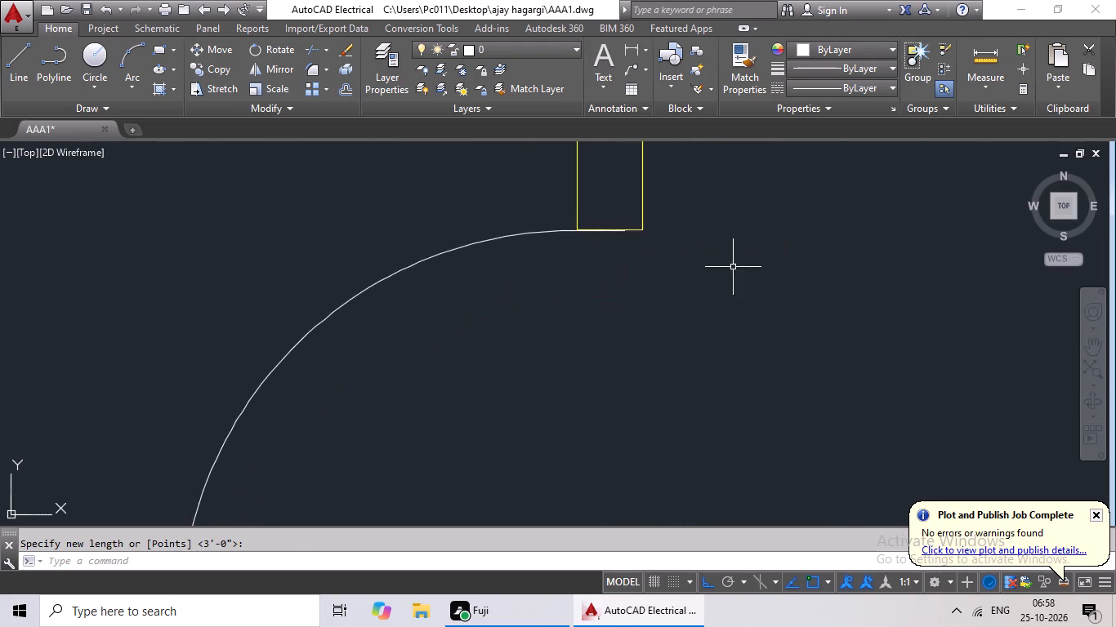
# Copy the double-leaf door from the small room at the plan's top and place it in the bottom-wall opening beside the staircase.
pyautogui.scroll(-4, 752, 264)
pyautogui.scroll(-1, 873, 265)
pyautogui.moveTo(896, 281); pyautogui.dragTo(694, 290, button='middle')
pyautogui.moveTo(669, 319); pyautogui.dragTo(431, 325, button='middle')
pyautogui.moveTo(488, 341); pyautogui.dragTo(474, 349, button='middle')
pyautogui.moveTo(442, 358); pyautogui.dragTo(429, 358, button='middle')
pyautogui.scroll(-1, 439, 347)
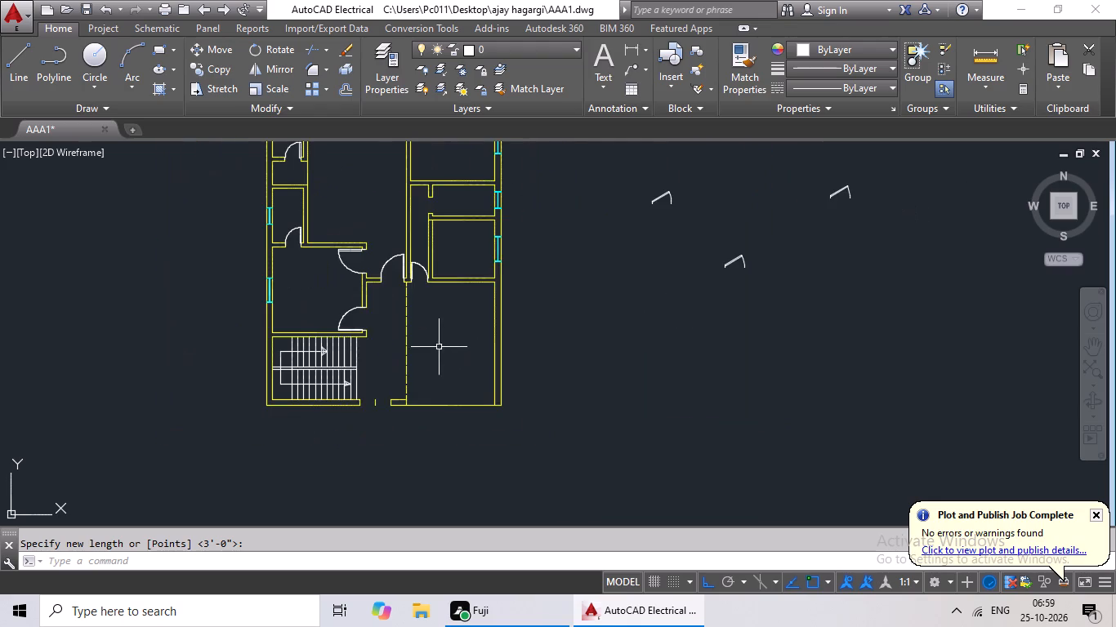
pyautogui.moveTo(443, 318); pyautogui.dragTo(434, 345, button='middle')
pyautogui.moveTo(437, 338); pyautogui.dragTo(444, 466, button='middle')
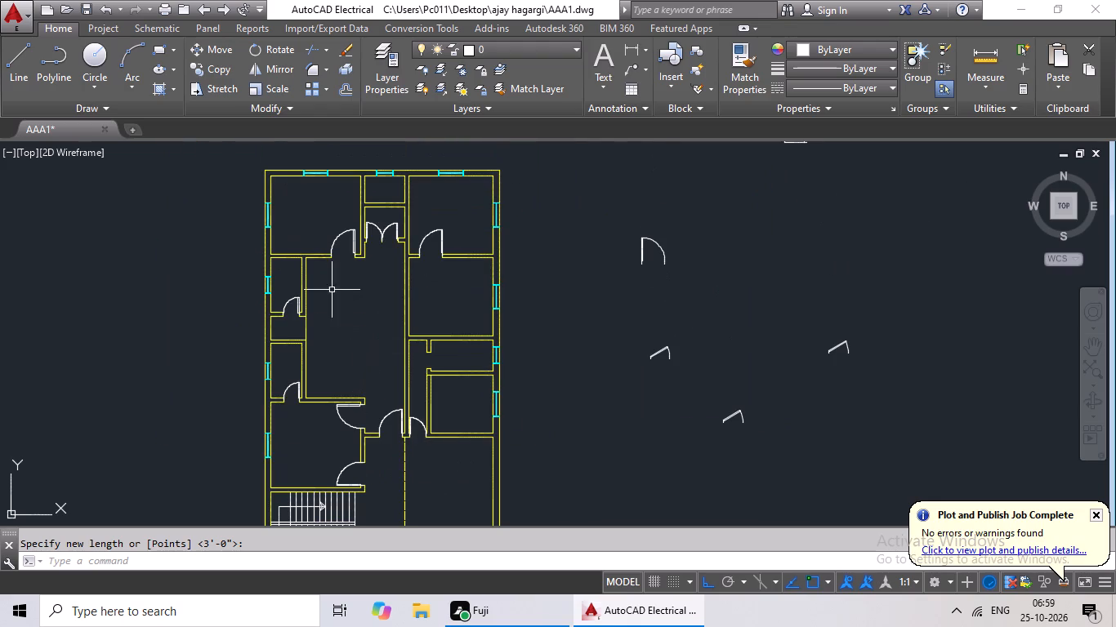
pyautogui.scroll(4, 385, 215)
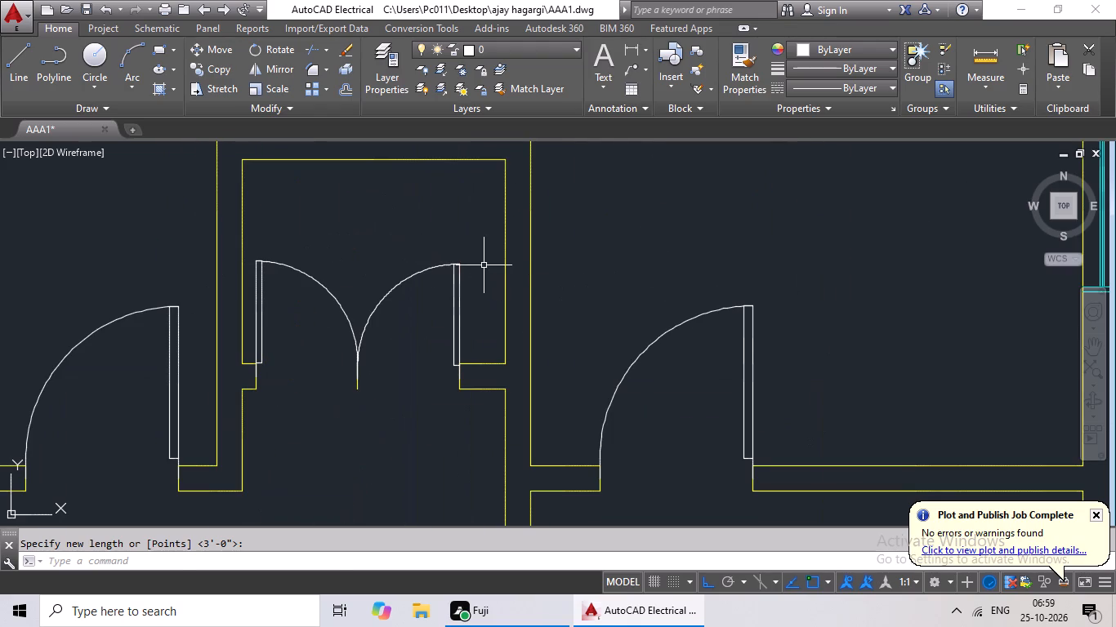
pyautogui.moveTo(484, 265); pyautogui.dragTo(259, 336)
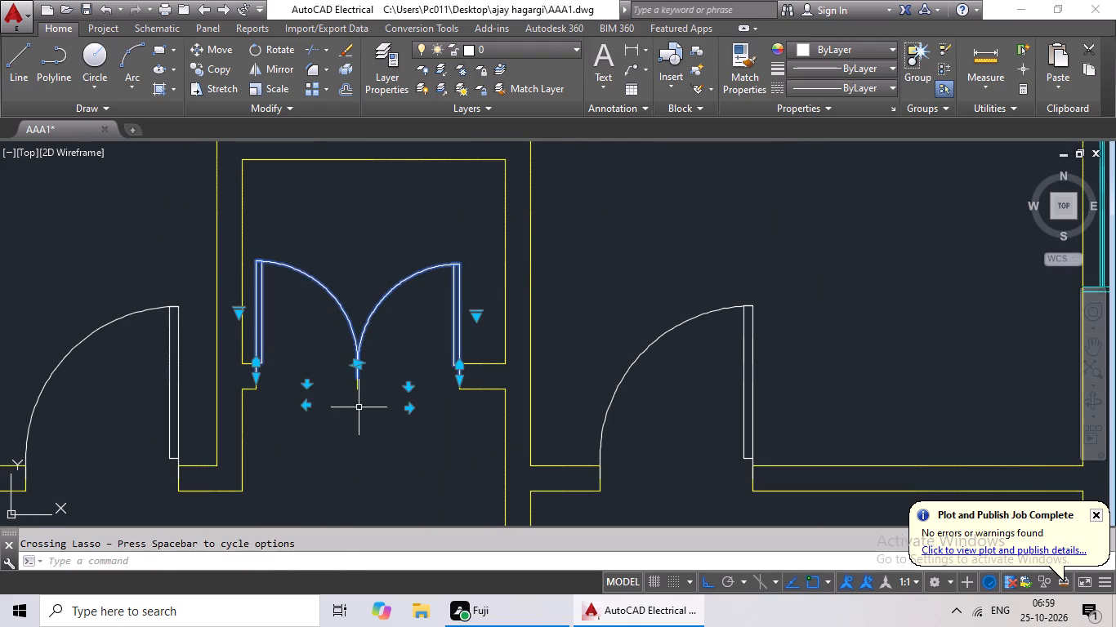
pyautogui.hotkey('ctrl', 'c')
pyautogui.hotkey('ctrl', 'v')
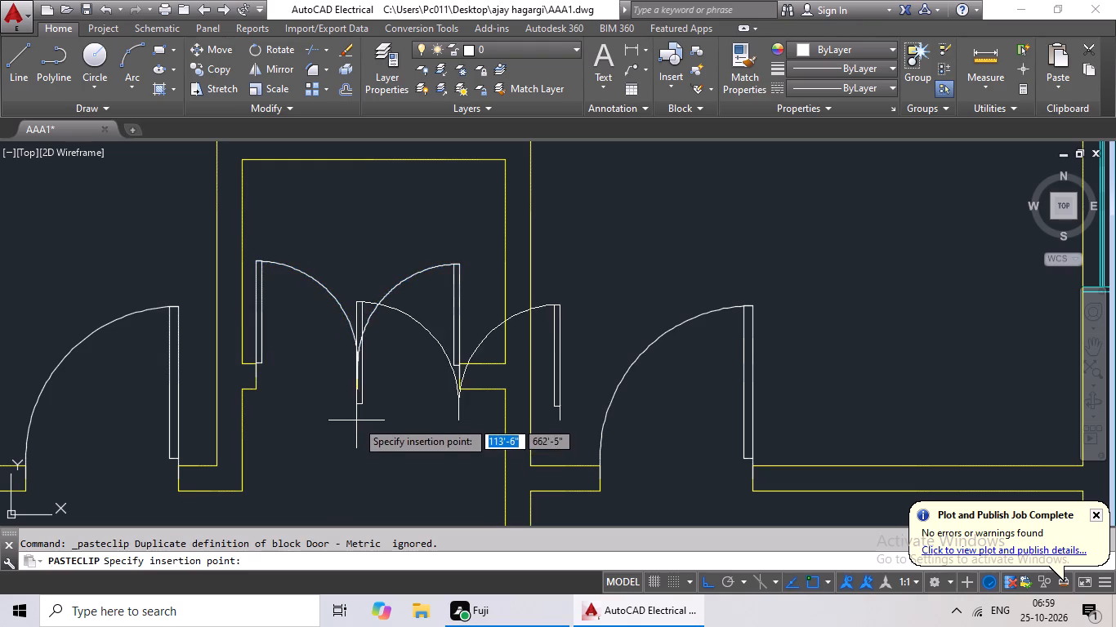
pyautogui.moveTo(356, 420); pyautogui.dragTo(351, 253, button='middle')
pyautogui.scroll(-1, 356, 371)
pyautogui.moveTo(336, 441); pyautogui.dragTo(369, 287, button='middle')
pyautogui.moveTo(338, 399); pyautogui.dragTo(373, 266, button='middle')
pyautogui.scroll(-2, 388, 298)
pyautogui.moveTo(418, 410); pyautogui.dragTo(362, 223, button='middle')
pyautogui.moveTo(349, 381); pyautogui.dragTo(397, 277, button='middle')
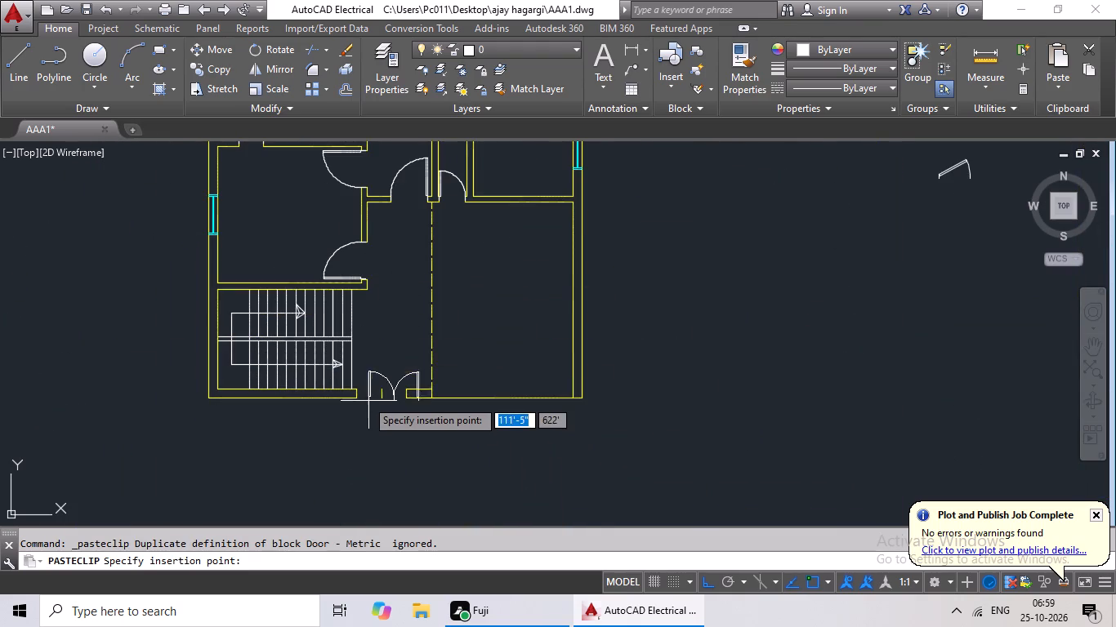
pyautogui.scroll(3, 364, 398)
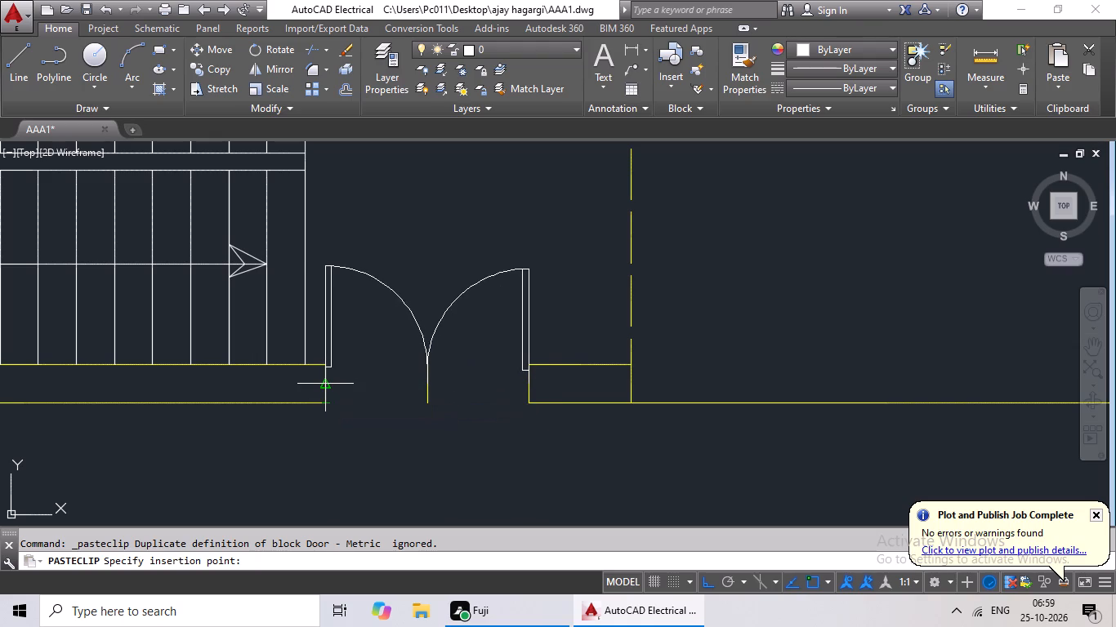
pyautogui.click(326, 386)
# Examine the whole floor plan and the spare door blocks beside it to check which openings still need doors.
pyautogui.scroll(-3, 434, 372)
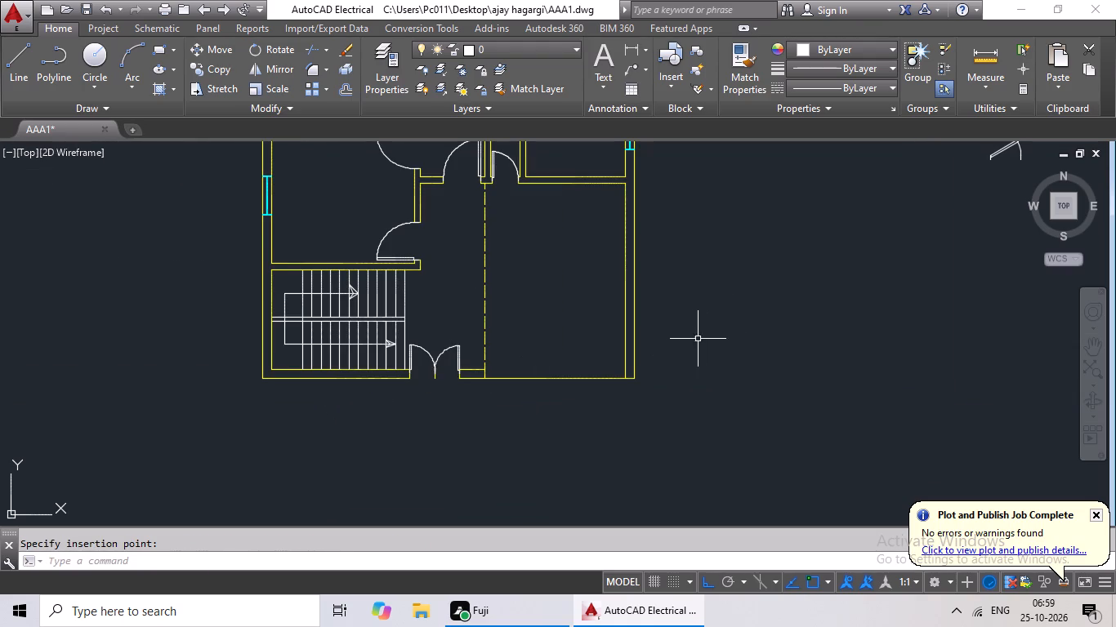
pyautogui.moveTo(761, 367); pyautogui.dragTo(632, 401, button='middle')
pyautogui.scroll(-1, 659, 378)
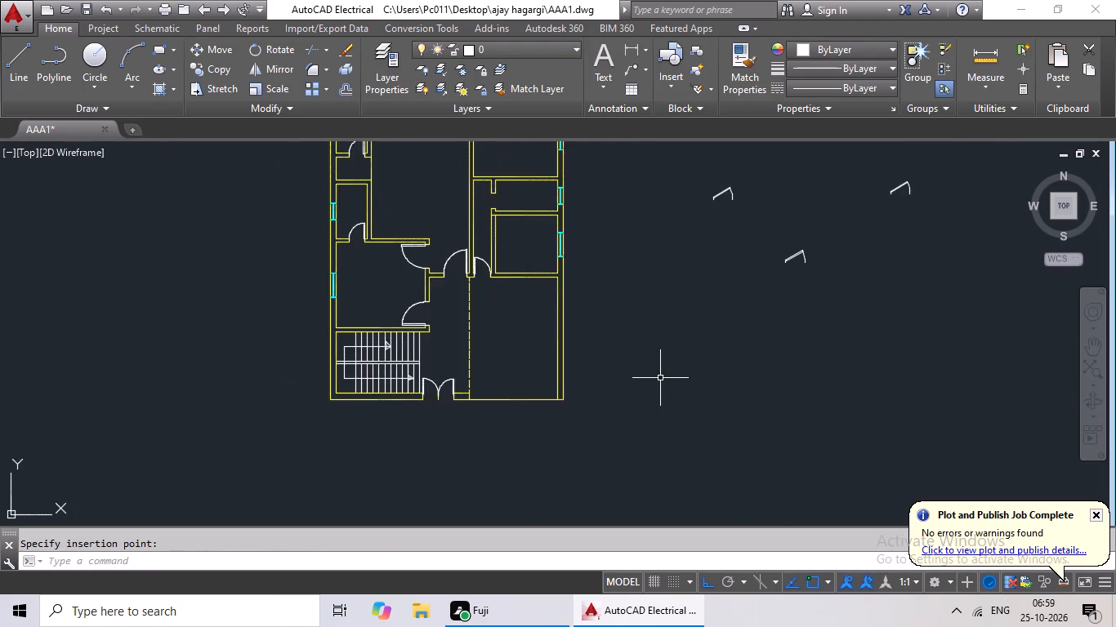
pyautogui.moveTo(674, 371); pyautogui.dragTo(577, 379, button='middle')
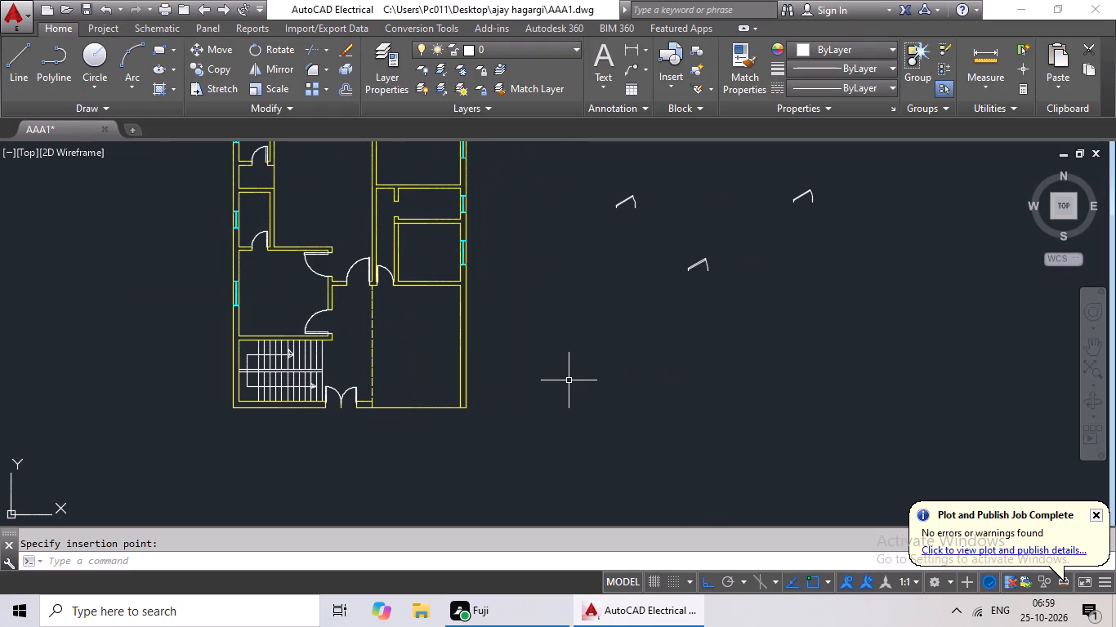
pyautogui.scroll(-1, 572, 338)
pyautogui.moveTo(583, 331); pyautogui.dragTo(542, 350, button='middle')
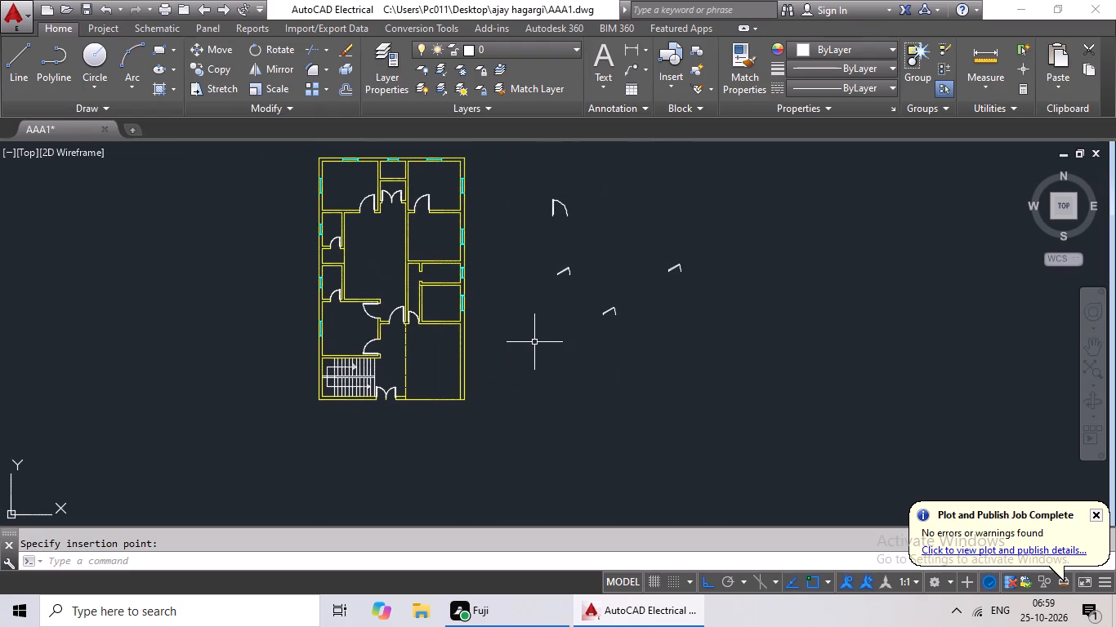
pyautogui.moveTo(584, 320); pyautogui.dragTo(548, 352, button='middle')
pyautogui.scroll(1, 474, 303)
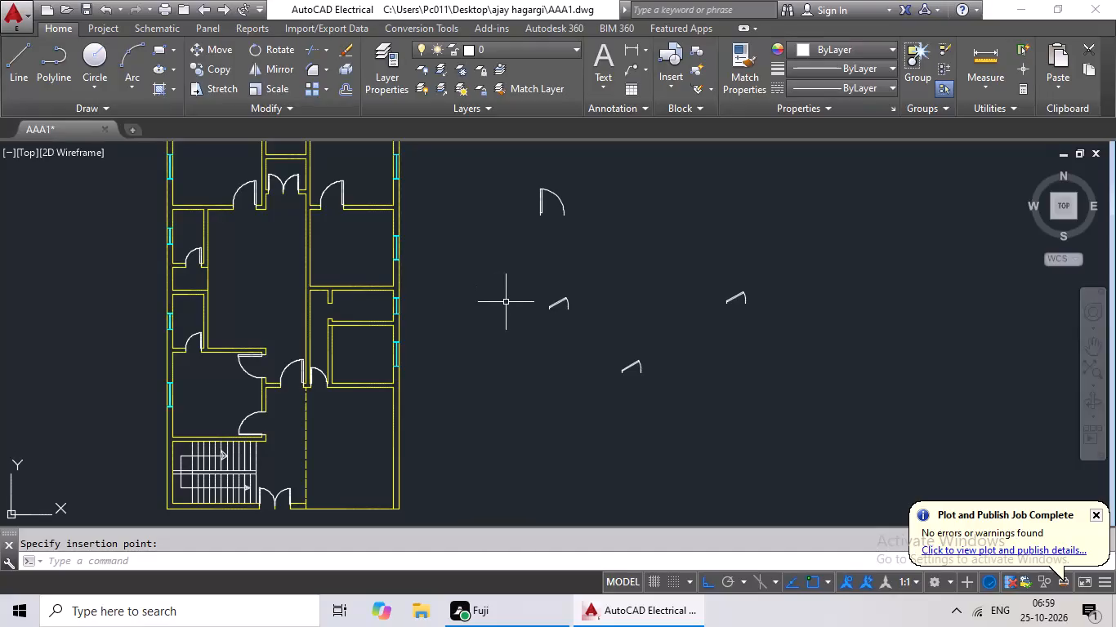
pyautogui.moveTo(509, 300); pyautogui.dragTo(542, 265, button='middle')
pyautogui.moveTo(536, 302); pyautogui.dragTo(537, 360, button='middle')
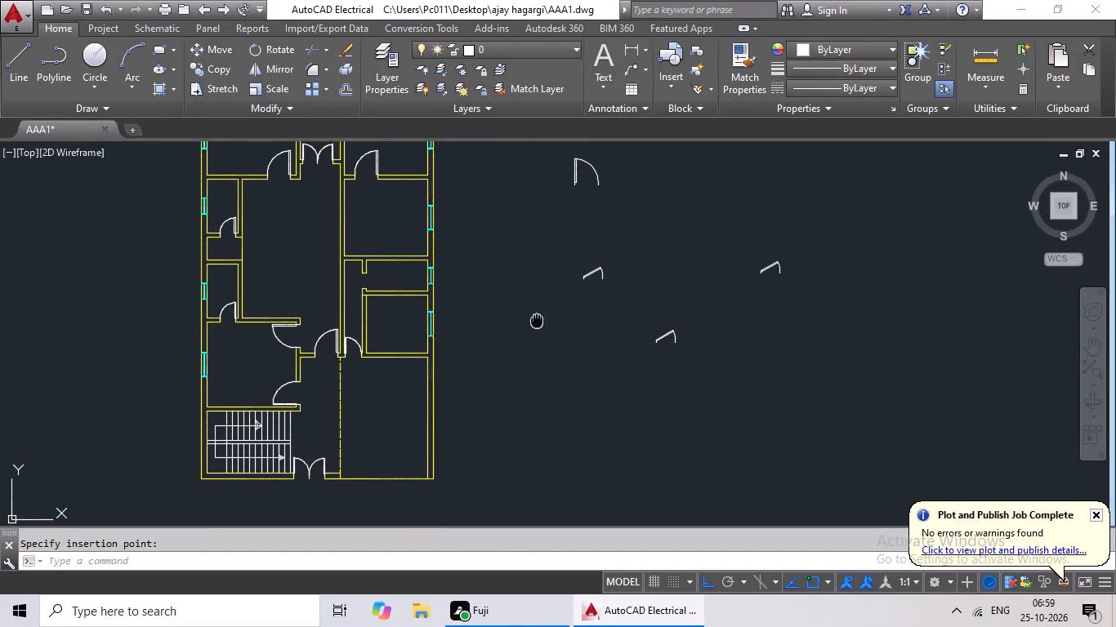
pyautogui.moveTo(537, 360); pyautogui.dragTo(537, 362, button='middle')
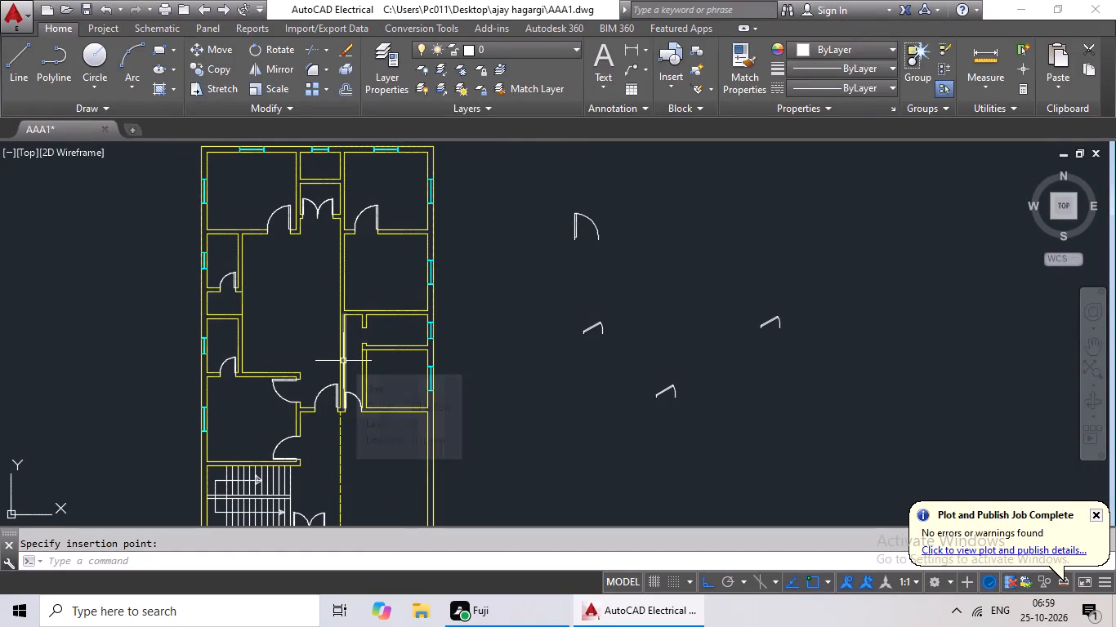
pyautogui.scroll(-1, 450, 345)
pyautogui.moveTo(499, 346); pyautogui.dragTo(458, 359, button='middle')
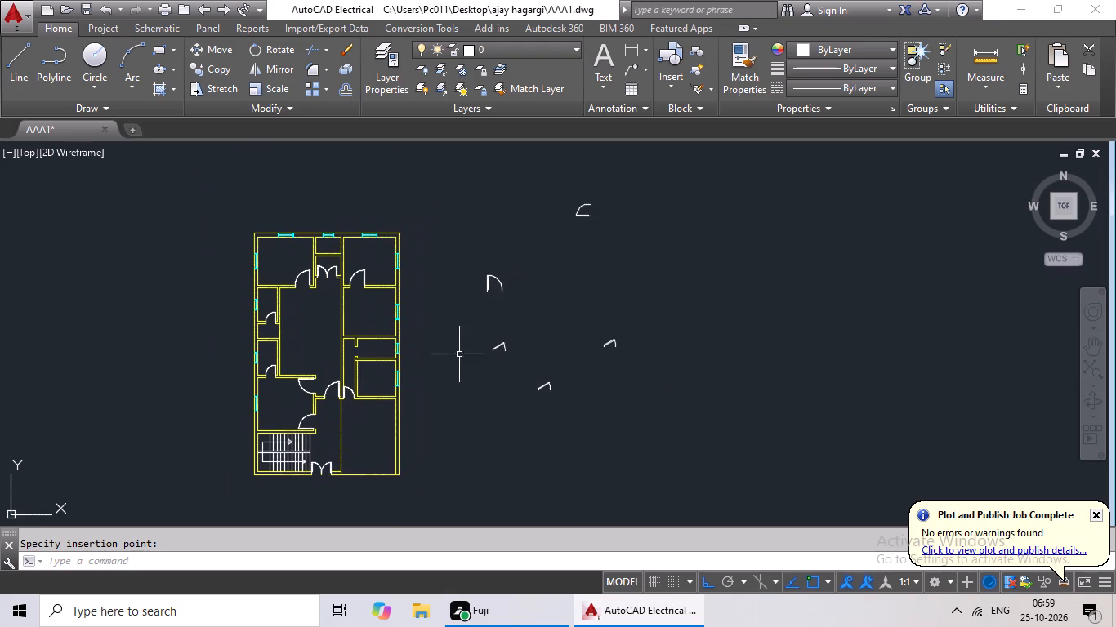
pyautogui.moveTo(572, 290); pyautogui.dragTo(550, 322, button='middle')
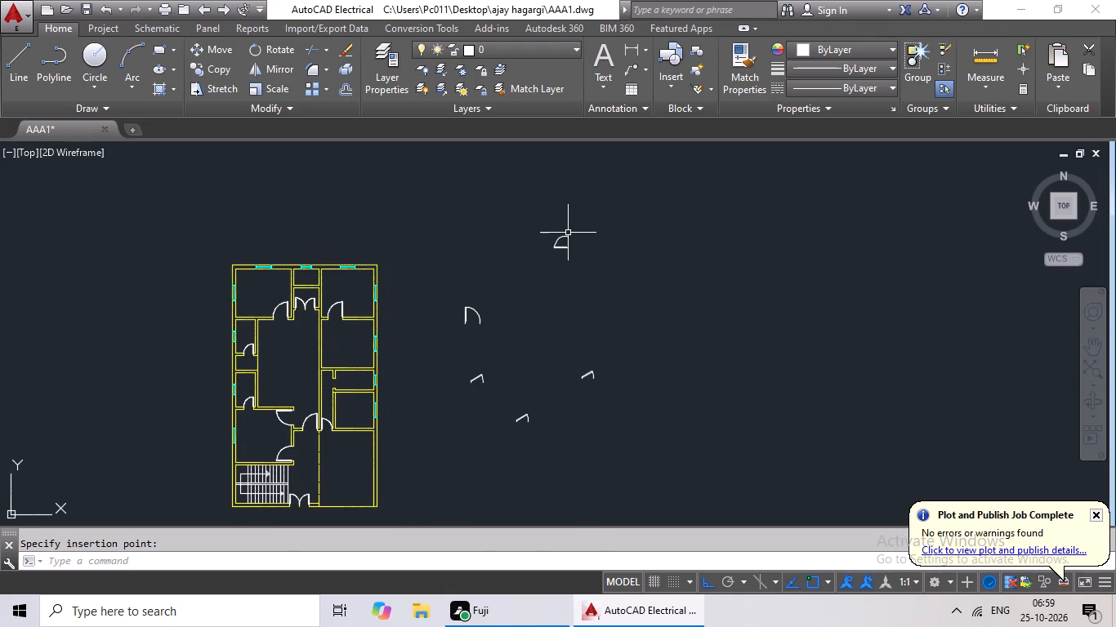
# Rotate the spare horizontal-leaf door block above the other spare doors by 180° about its arc's free end.
pyautogui.click(567, 236)
pyautogui.click(268, 47)
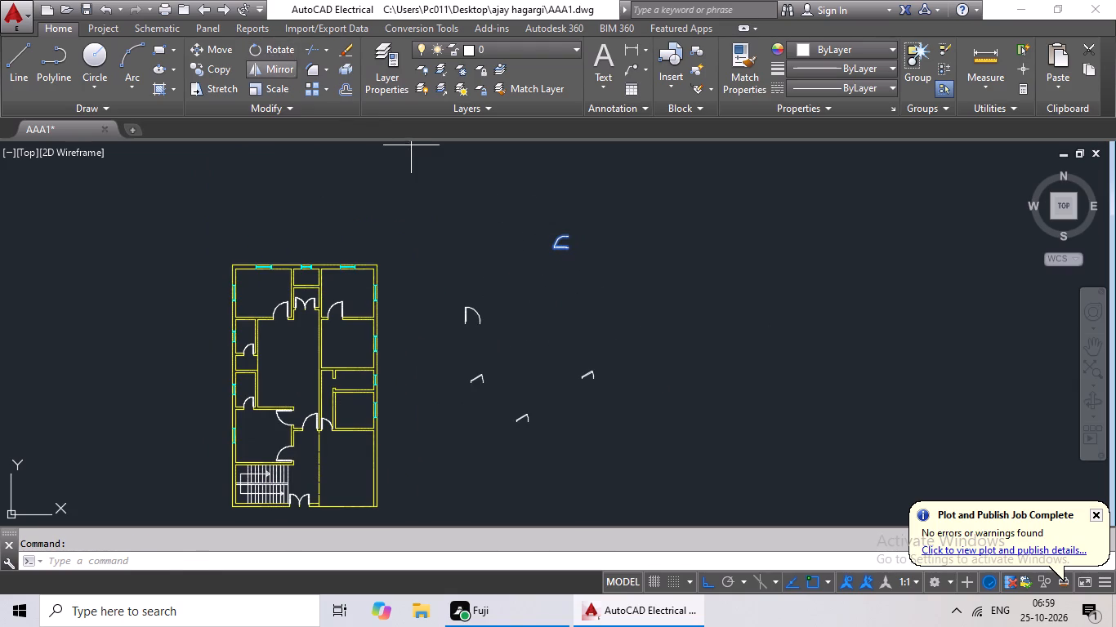
pyautogui.scroll(3, 574, 238)
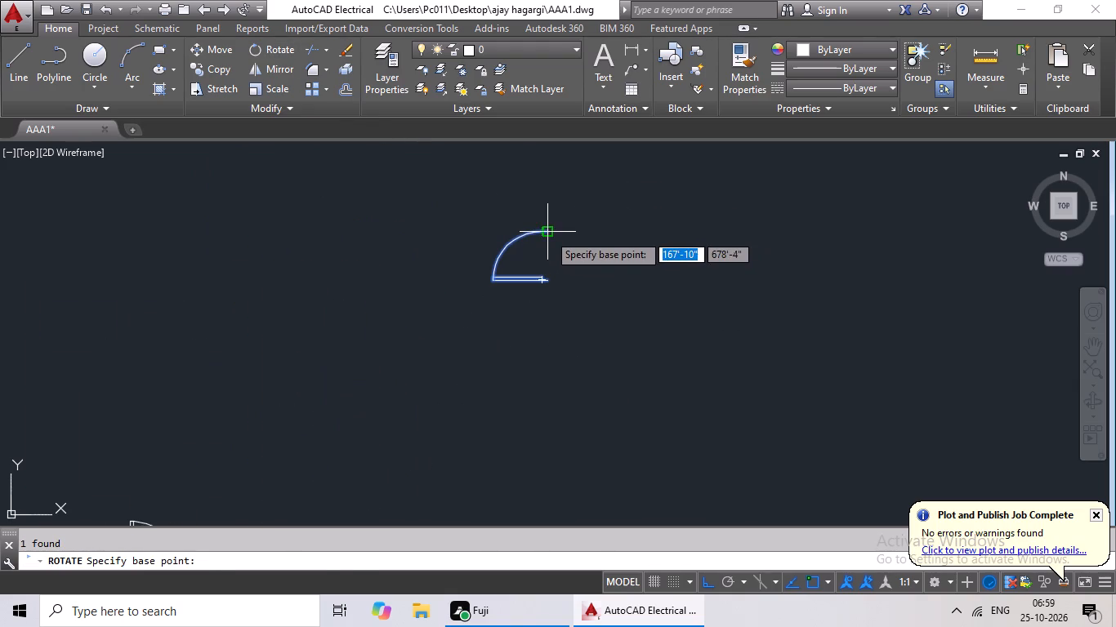
pyautogui.moveTo(548, 233); pyautogui.dragTo(322, 242)
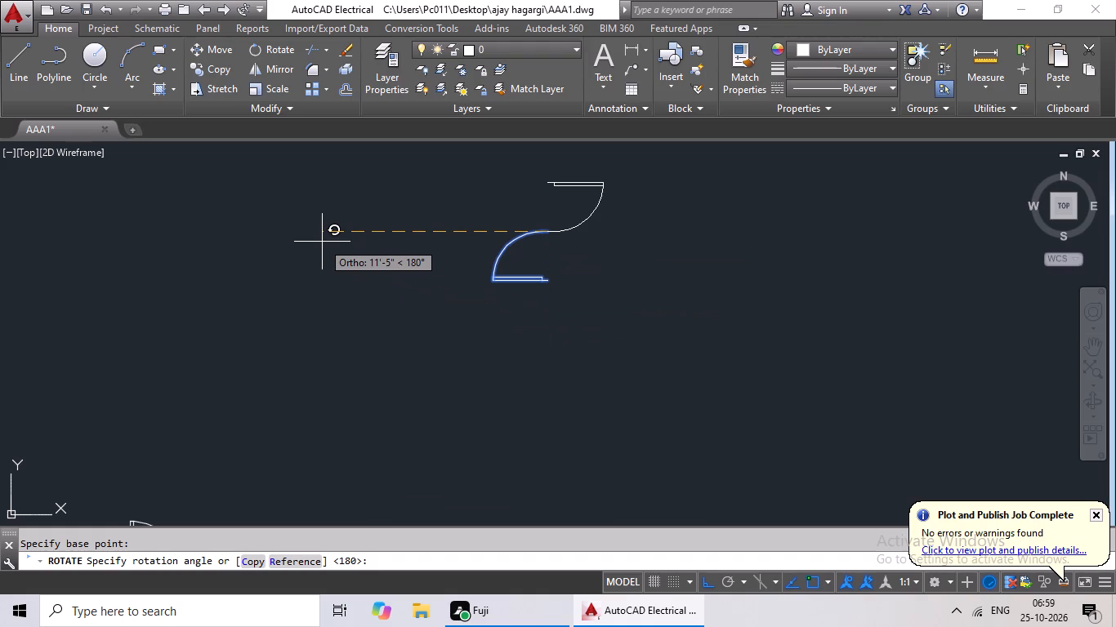
pyautogui.moveTo(322, 242); pyautogui.dragTo(391, 330)
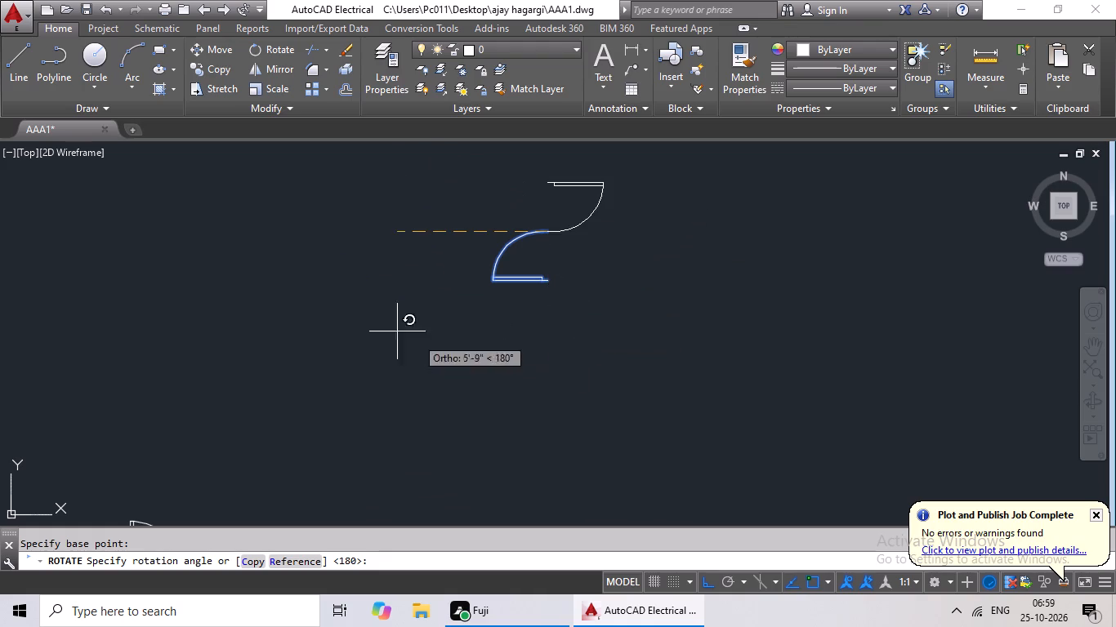
pyautogui.moveTo(391, 330); pyautogui.dragTo(328, 309)
pyautogui.moveTo(327, 309); pyautogui.dragTo(272, 399, button='middle')
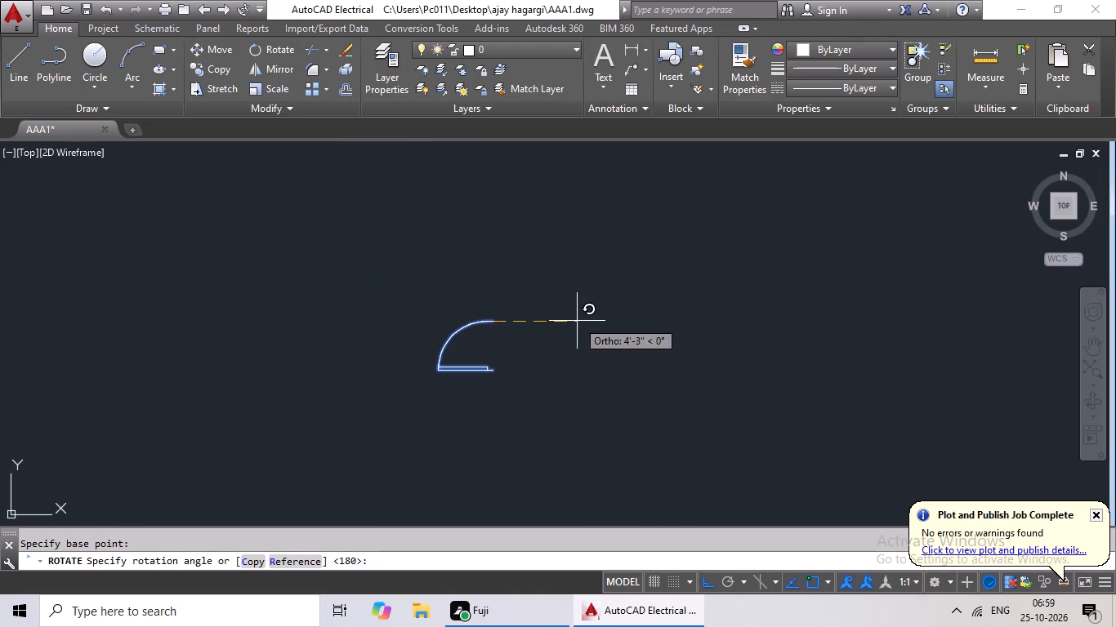
pyautogui.click(331, 298)
pyautogui.moveTo(511, 254); pyautogui.dragTo(490, 313, button='middle')
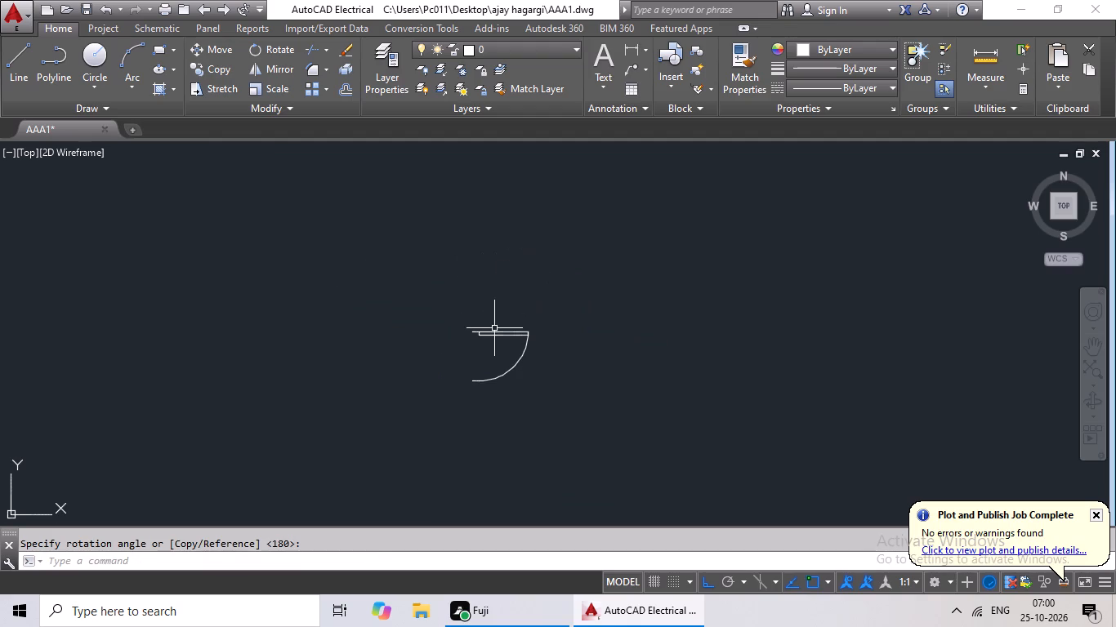
# Mirror the rotated door block across a horizontal line above it, erasing the source object.
pyautogui.click(502, 332)
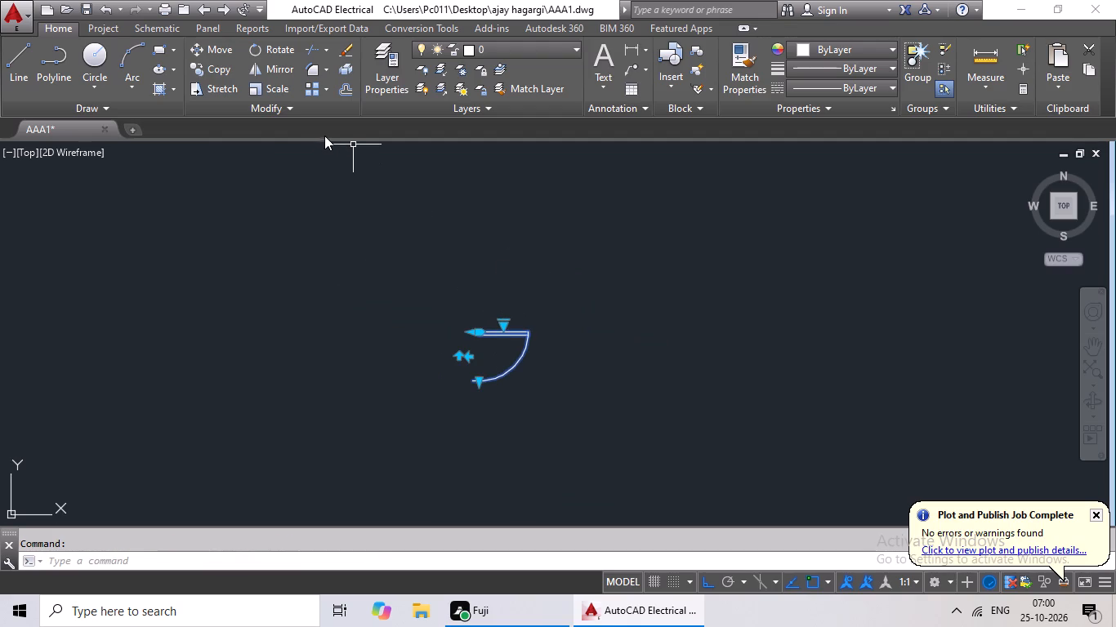
pyautogui.click(279, 66)
pyautogui.moveTo(525, 298); pyautogui.dragTo(518, 299)
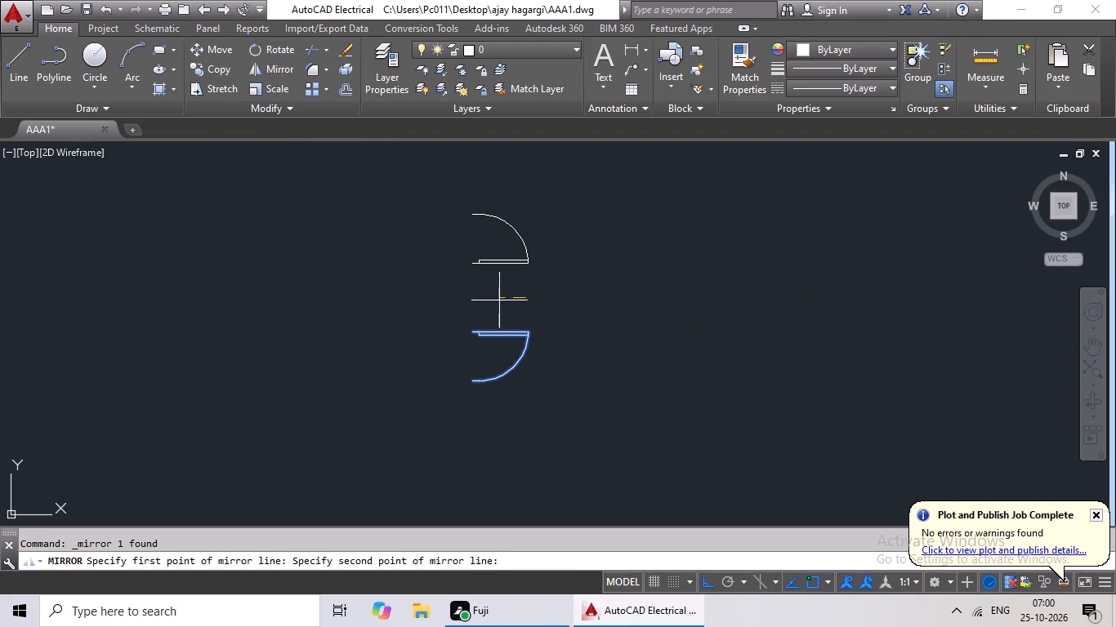
pyautogui.click(435, 292)
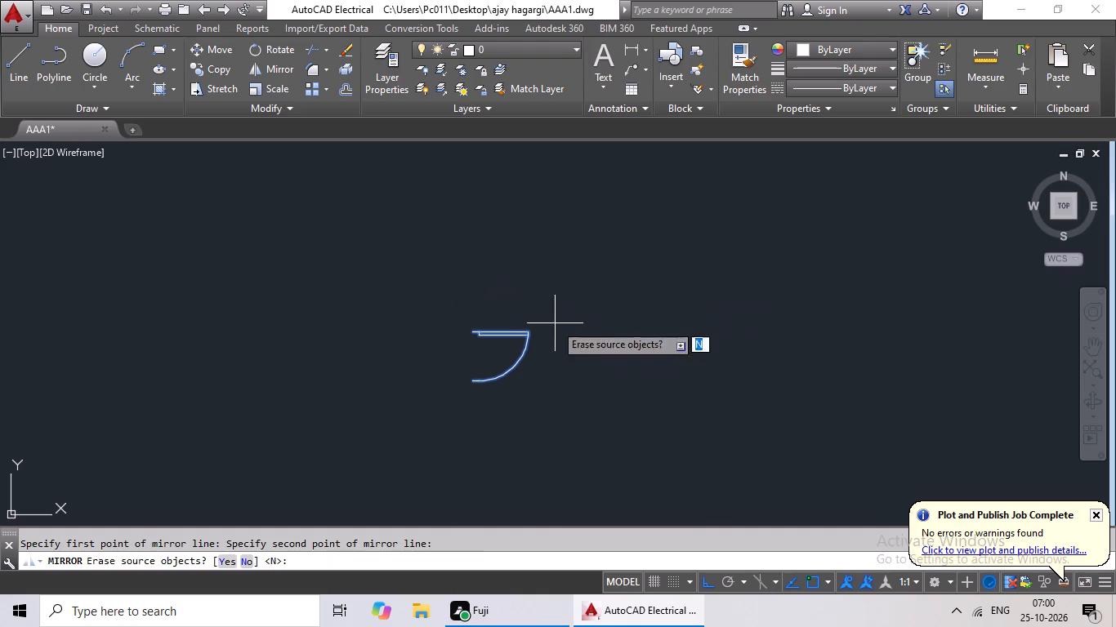
pyautogui.scroll(-3, 448, 451)
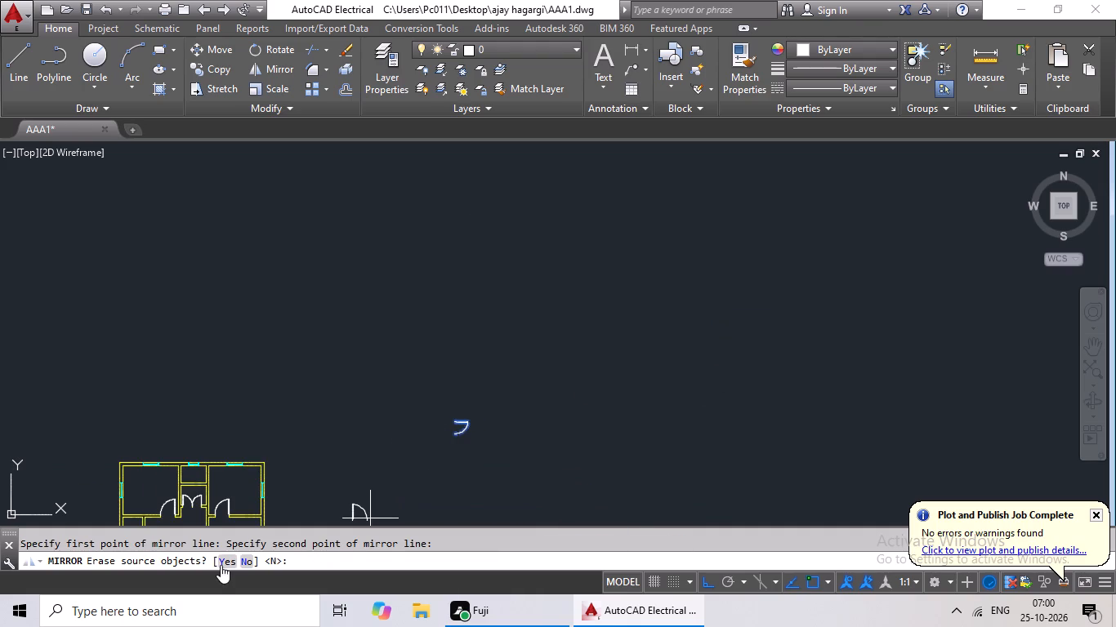
pyautogui.click(223, 563)
# Copy the mirrored door block and place it at the lower jamb of the small right-hand room's left-wall opening.
pyautogui.click(462, 403)
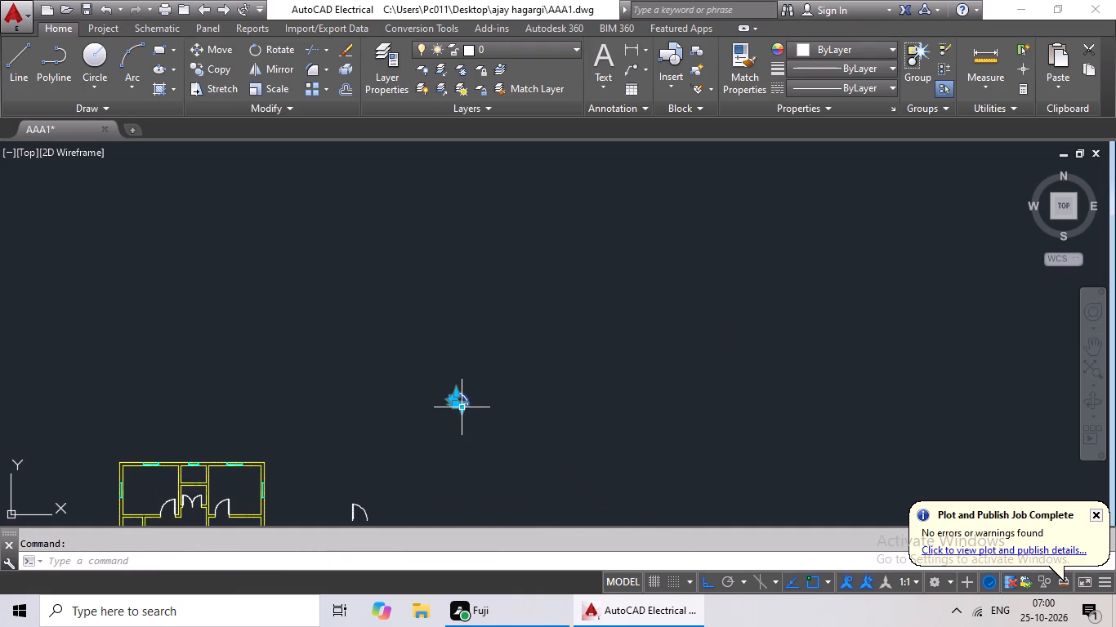
pyautogui.hotkey('ctrl', 'c')
pyautogui.hotkey('ctrl', 'v')
pyautogui.moveTo(403, 447); pyautogui.dragTo(458, 288, button='middle')
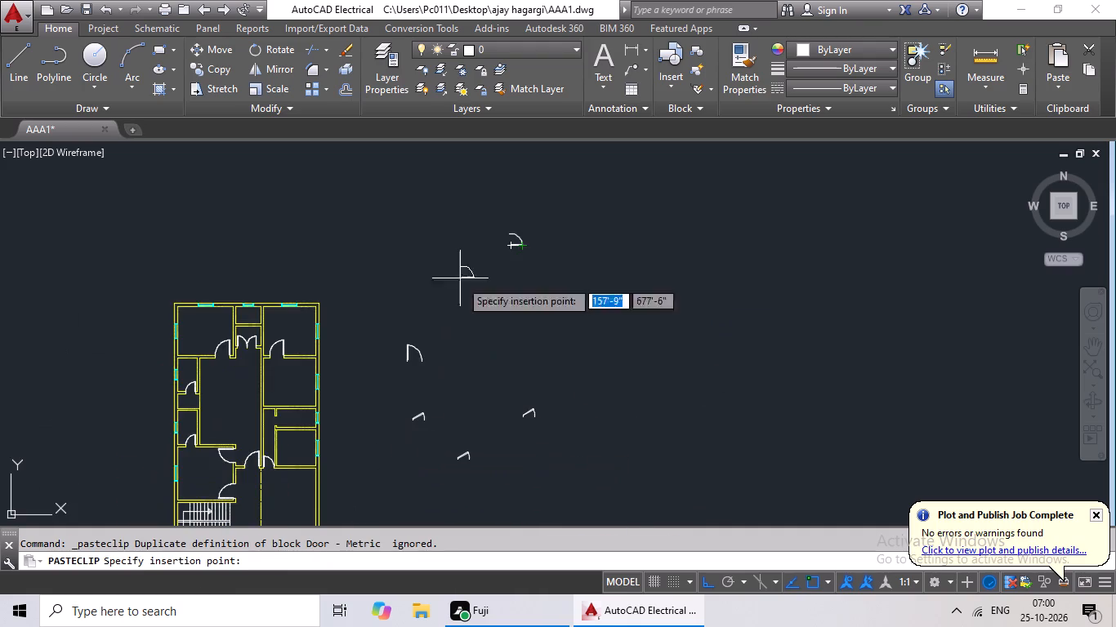
pyautogui.moveTo(428, 343); pyautogui.dragTo(488, 255, button='middle')
pyautogui.scroll(4, 333, 338)
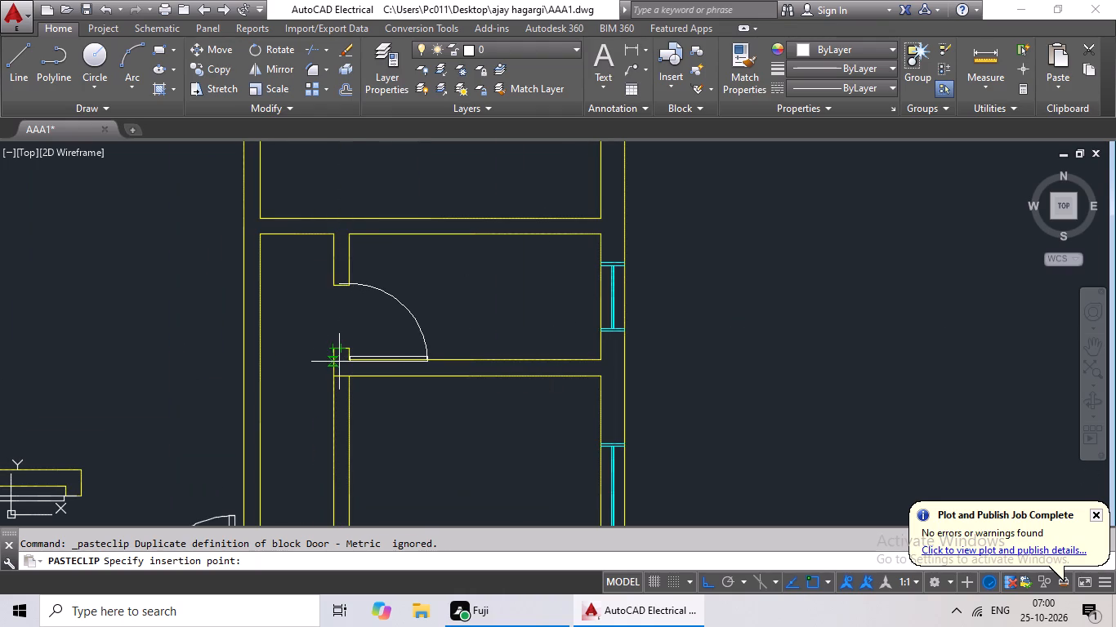
pyautogui.scroll(3, 317, 358)
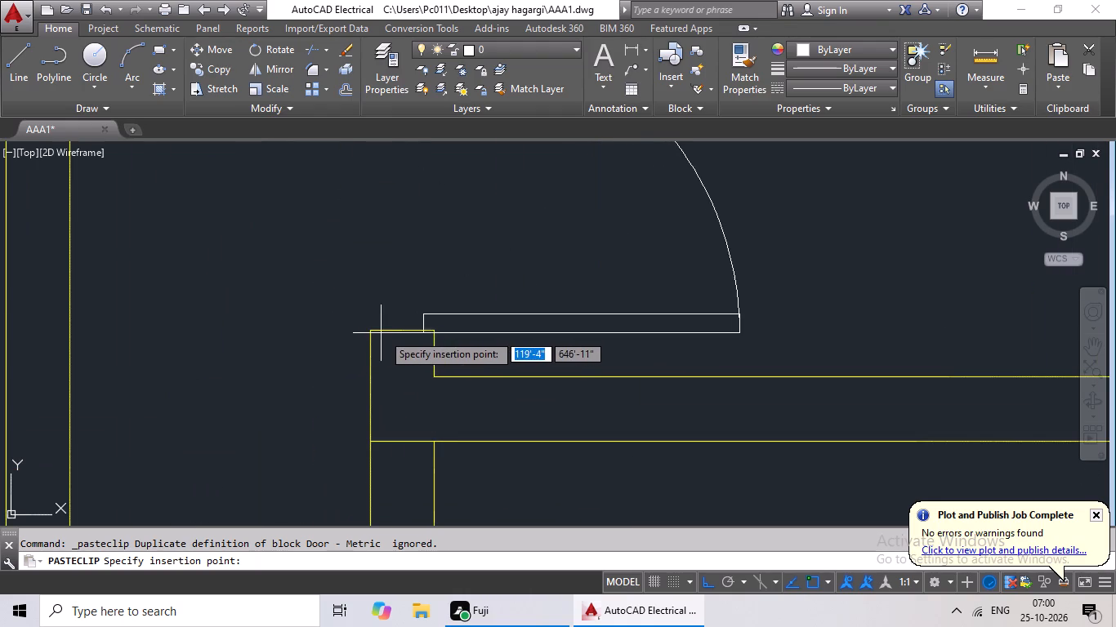
pyautogui.click(393, 330)
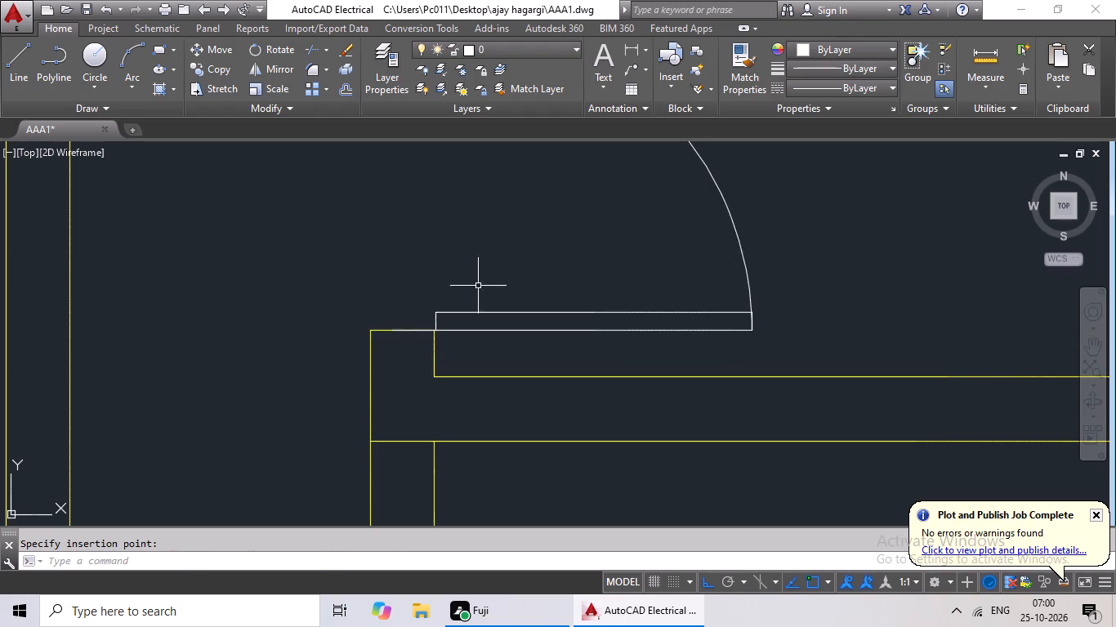
# Scale the placed door block by reference from its lower jamb so its swing reaches the opening's upper jamb.
pyautogui.scroll(-3, 489, 278)
pyautogui.moveTo(497, 259); pyautogui.dragTo(472, 321, button='middle')
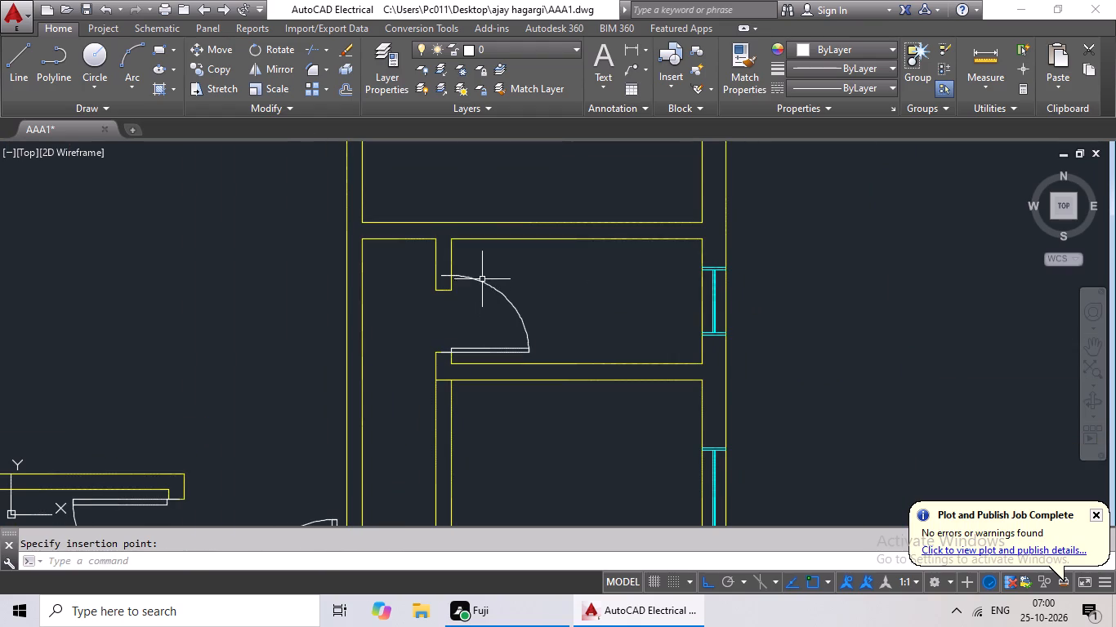
pyautogui.click(476, 282)
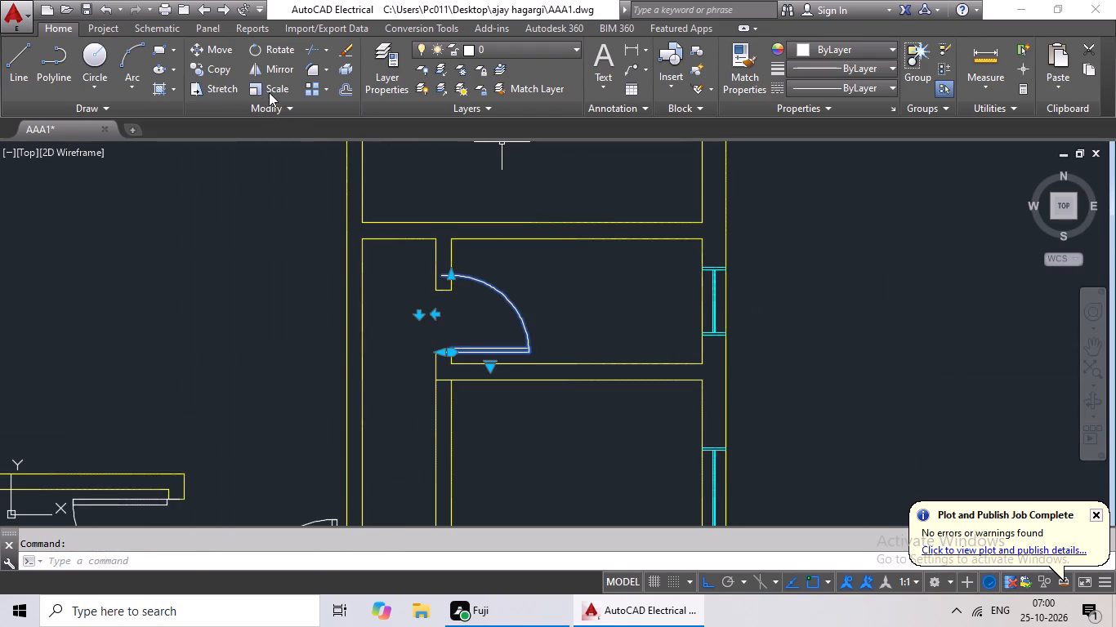
pyautogui.click(269, 91)
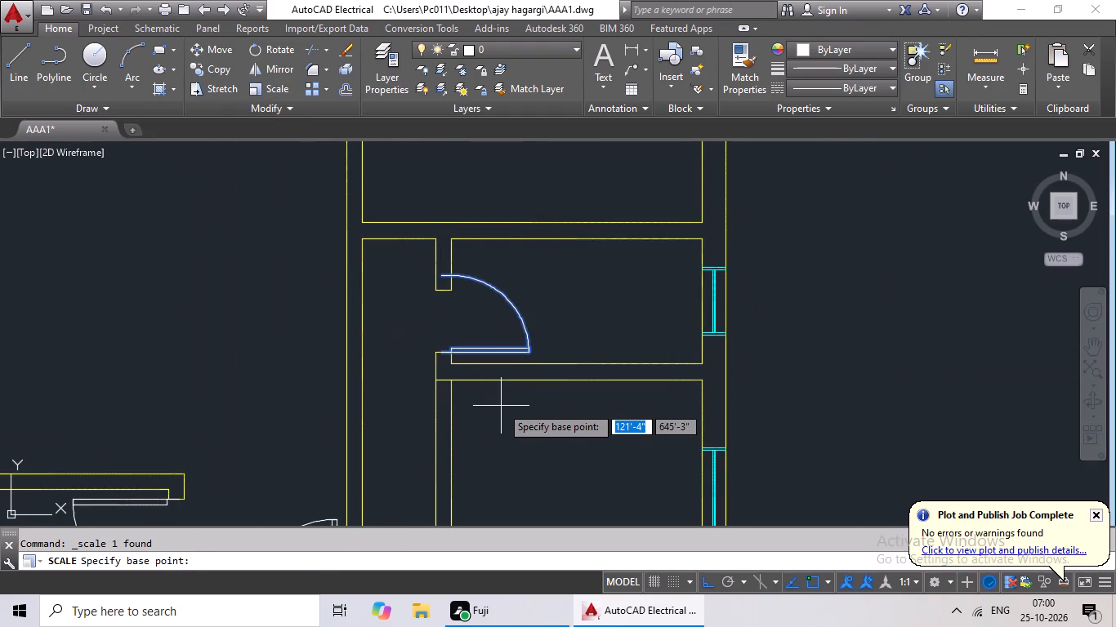
pyautogui.scroll(2, 501, 406)
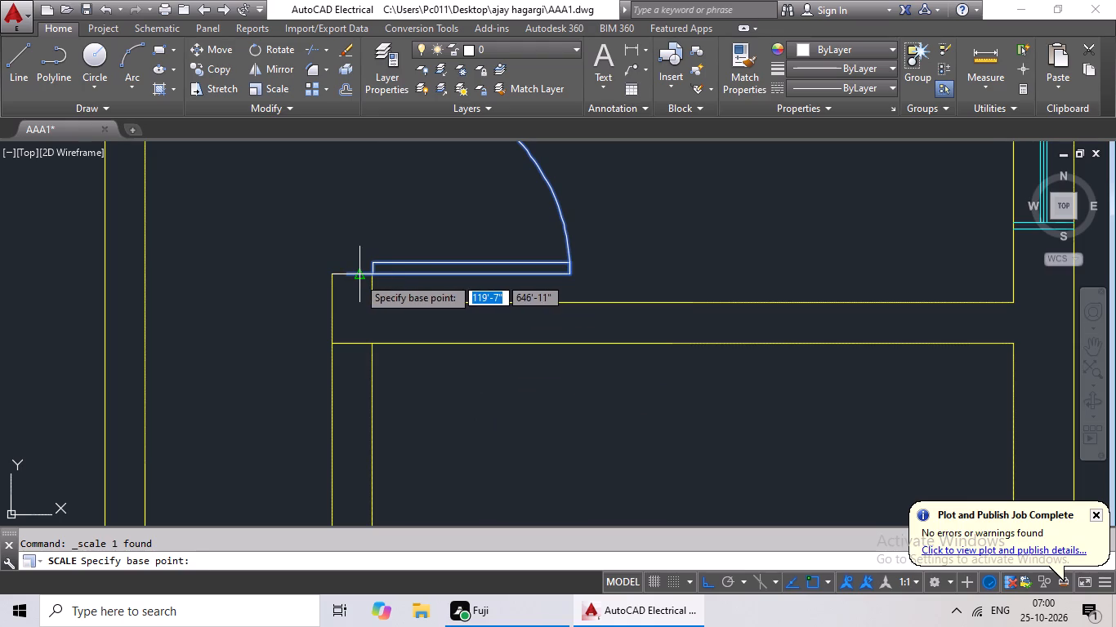
pyautogui.click(358, 275)
pyautogui.click(279, 563)
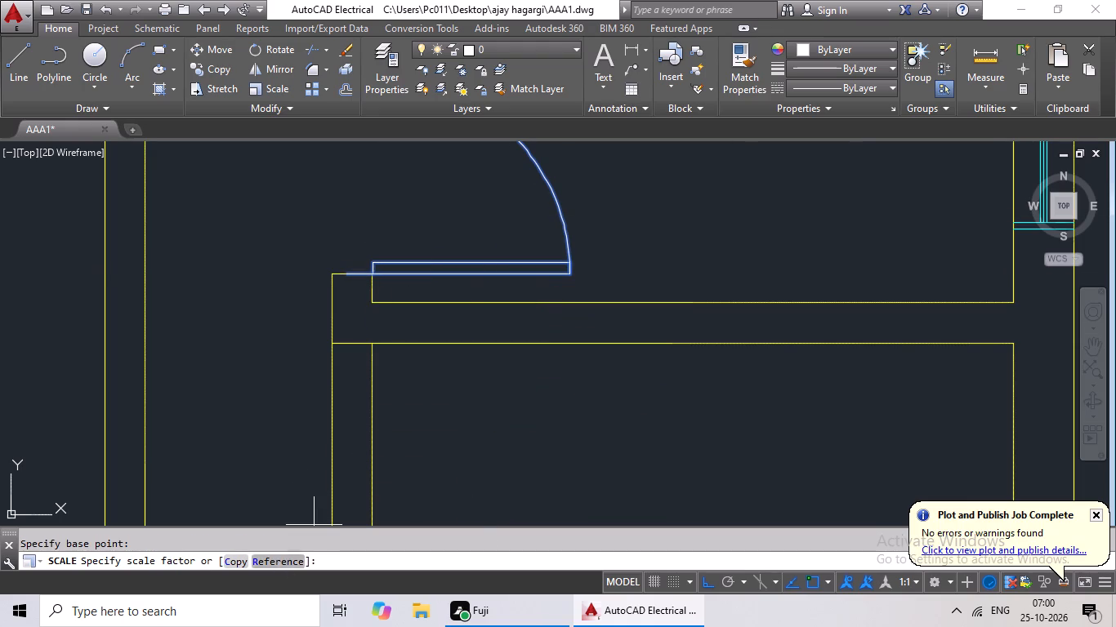
pyautogui.click(355, 271)
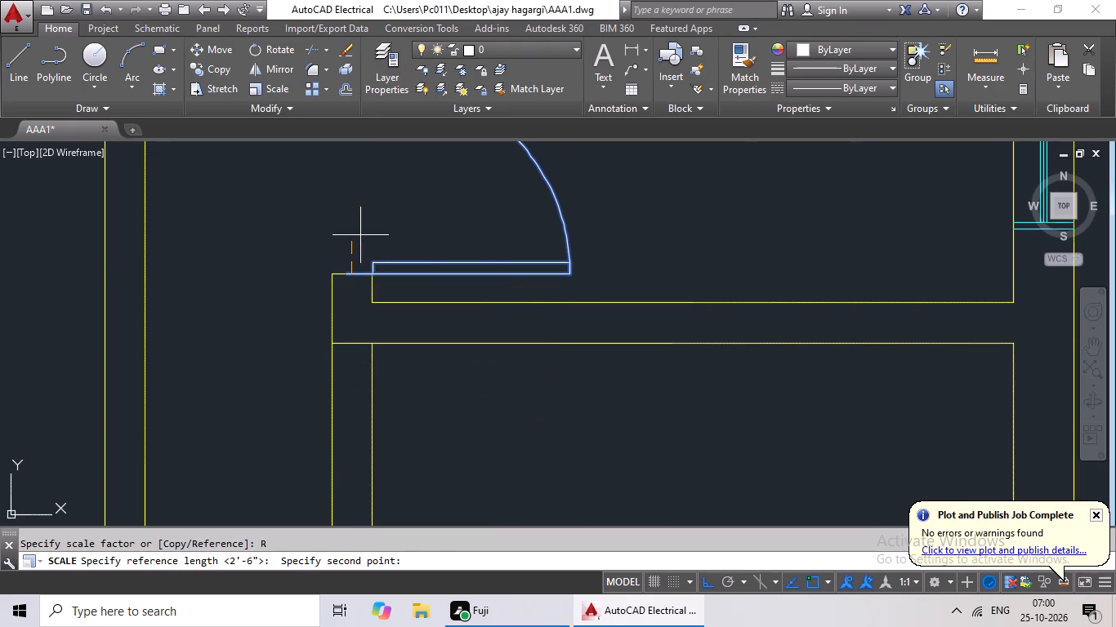
pyautogui.moveTo(375, 205); pyautogui.dragTo(337, 398, button='middle')
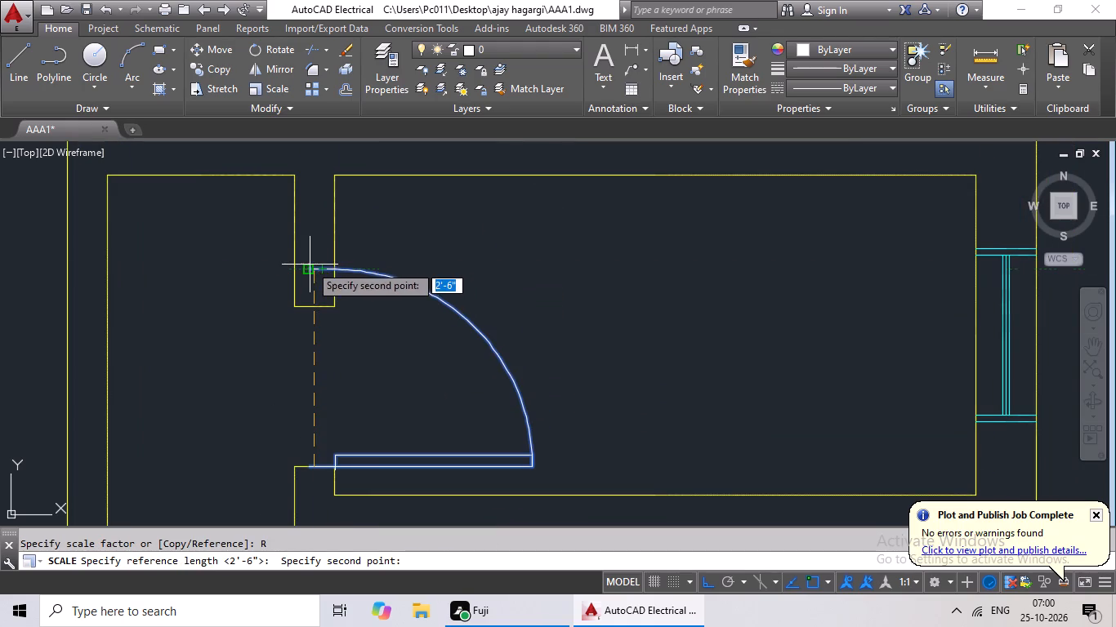
pyautogui.click(315, 267)
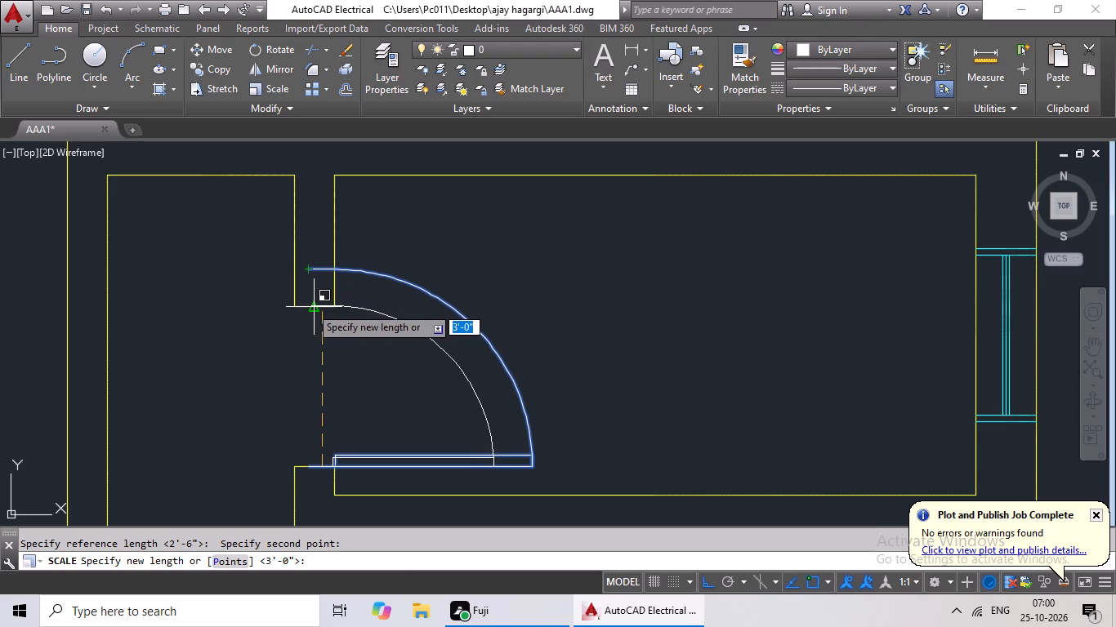
pyautogui.click(315, 308)
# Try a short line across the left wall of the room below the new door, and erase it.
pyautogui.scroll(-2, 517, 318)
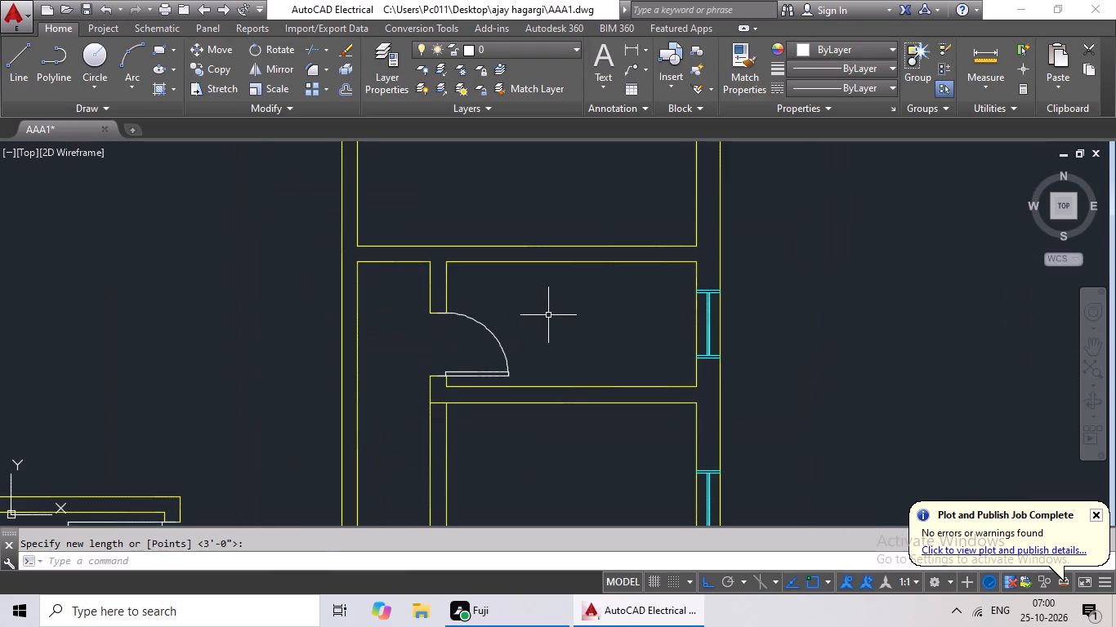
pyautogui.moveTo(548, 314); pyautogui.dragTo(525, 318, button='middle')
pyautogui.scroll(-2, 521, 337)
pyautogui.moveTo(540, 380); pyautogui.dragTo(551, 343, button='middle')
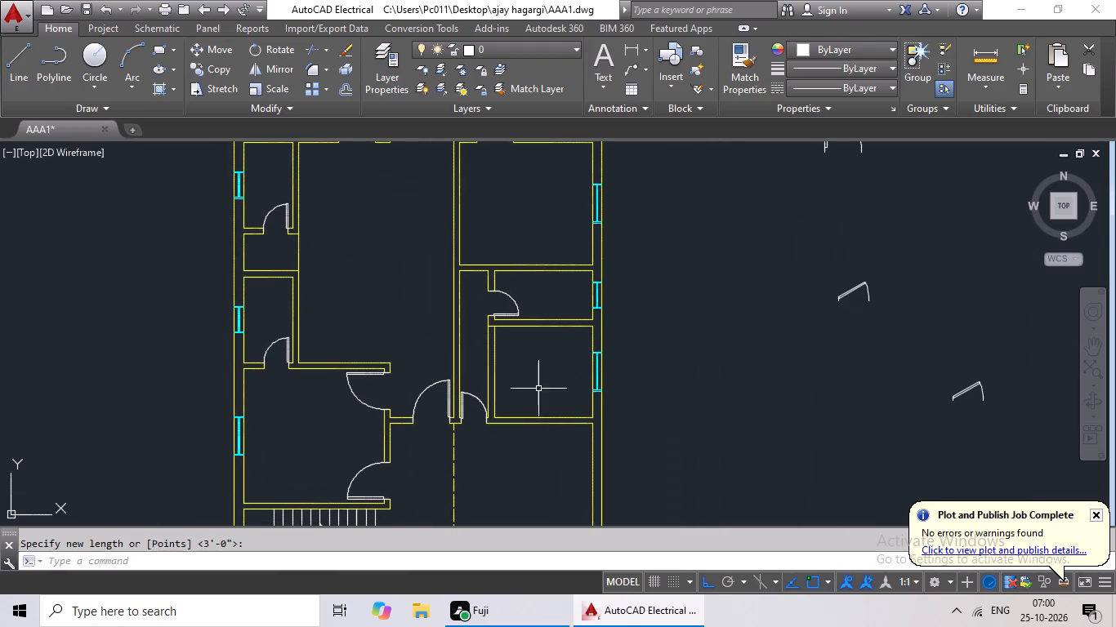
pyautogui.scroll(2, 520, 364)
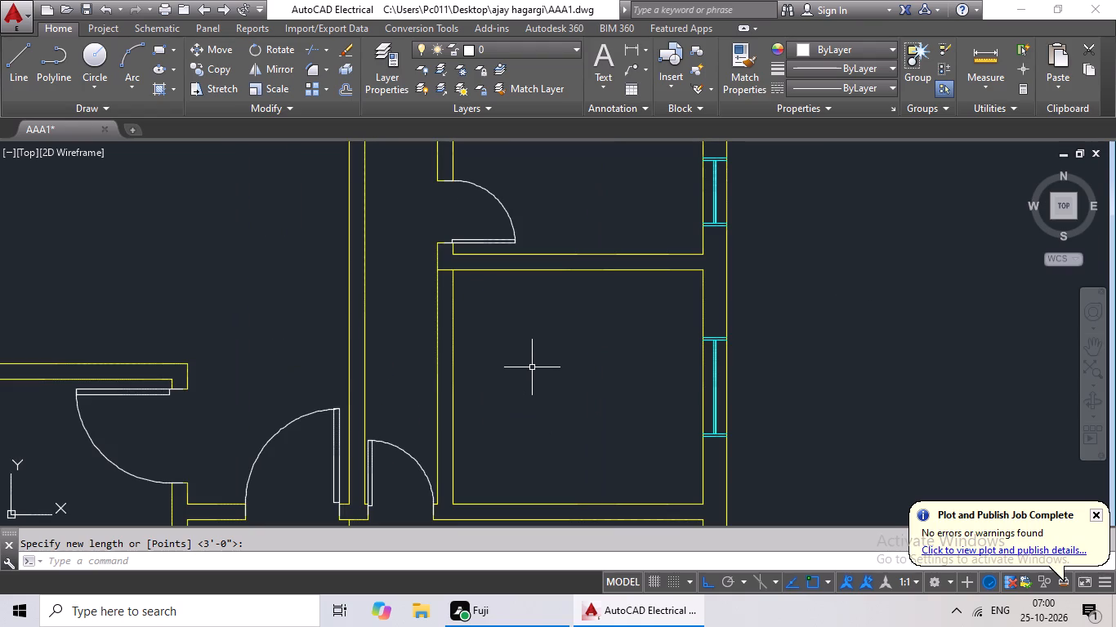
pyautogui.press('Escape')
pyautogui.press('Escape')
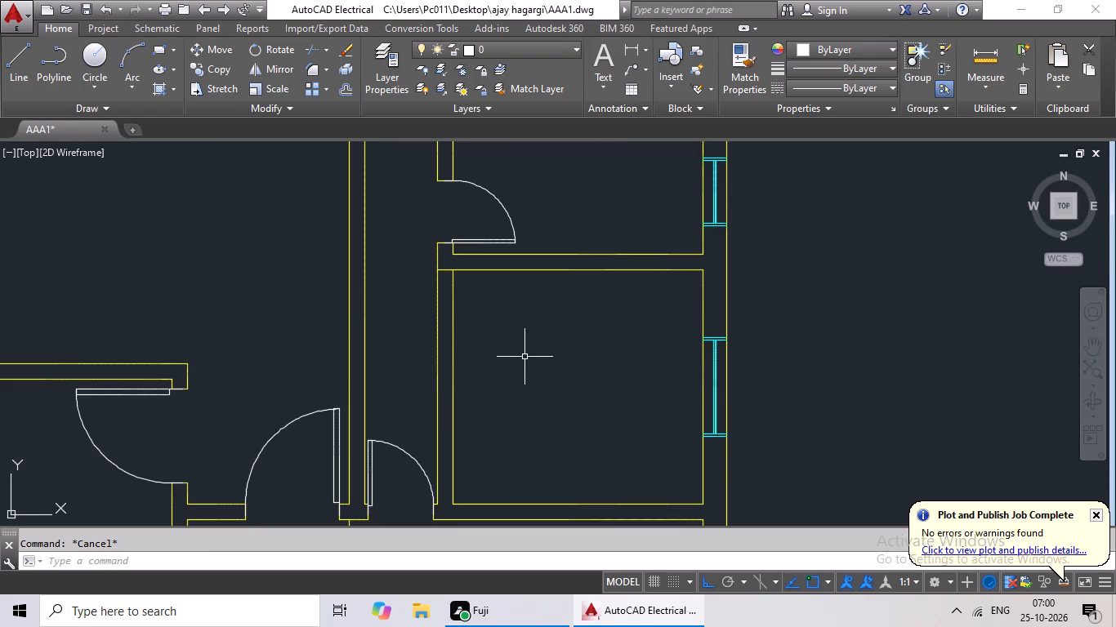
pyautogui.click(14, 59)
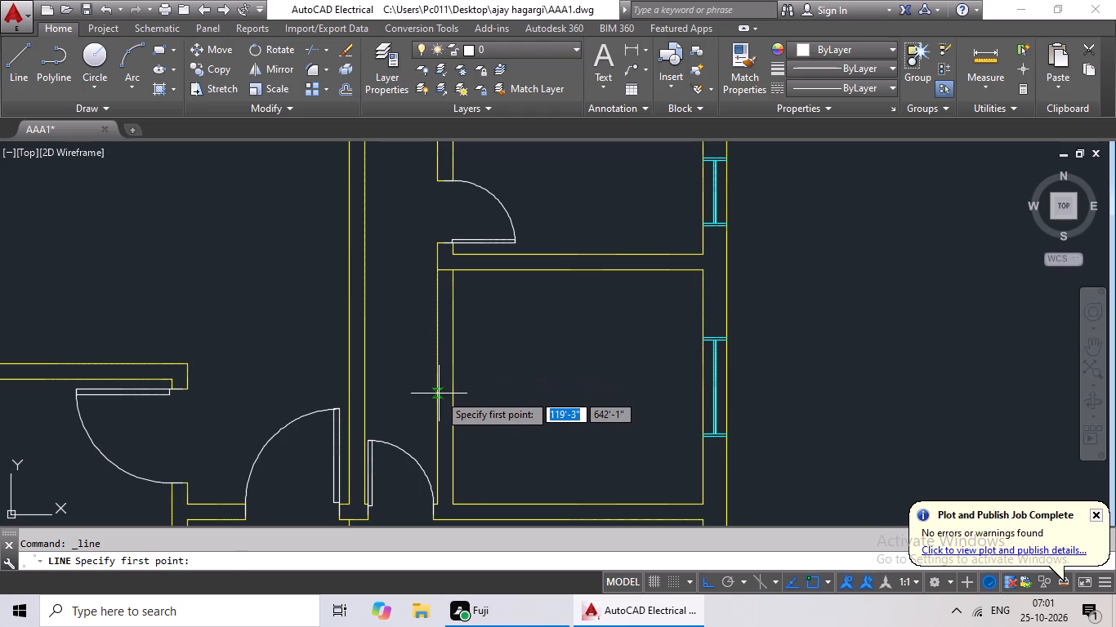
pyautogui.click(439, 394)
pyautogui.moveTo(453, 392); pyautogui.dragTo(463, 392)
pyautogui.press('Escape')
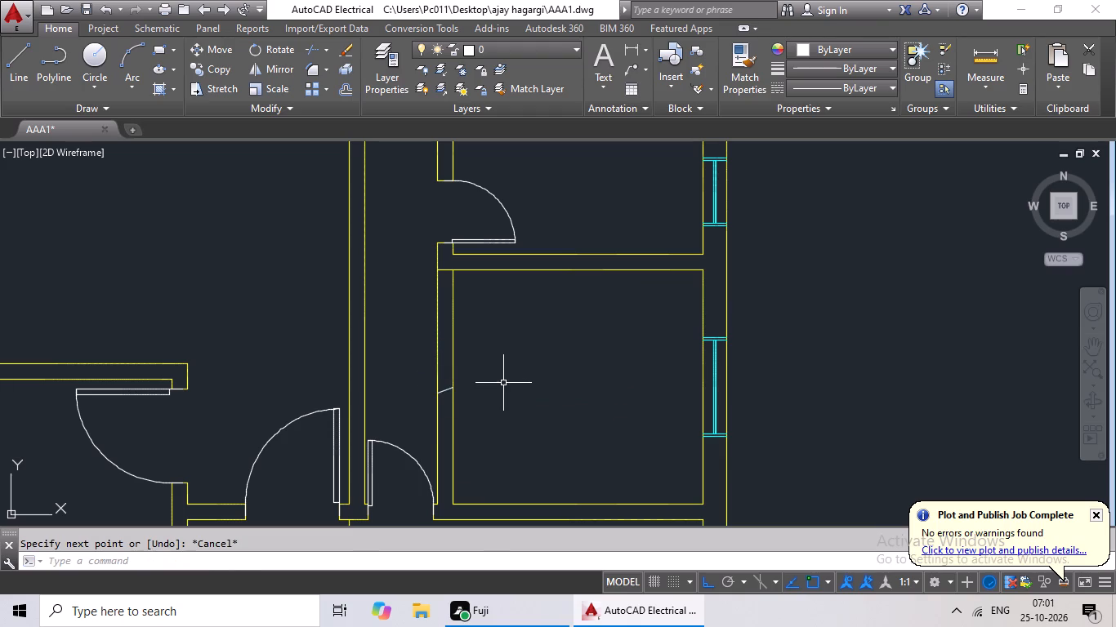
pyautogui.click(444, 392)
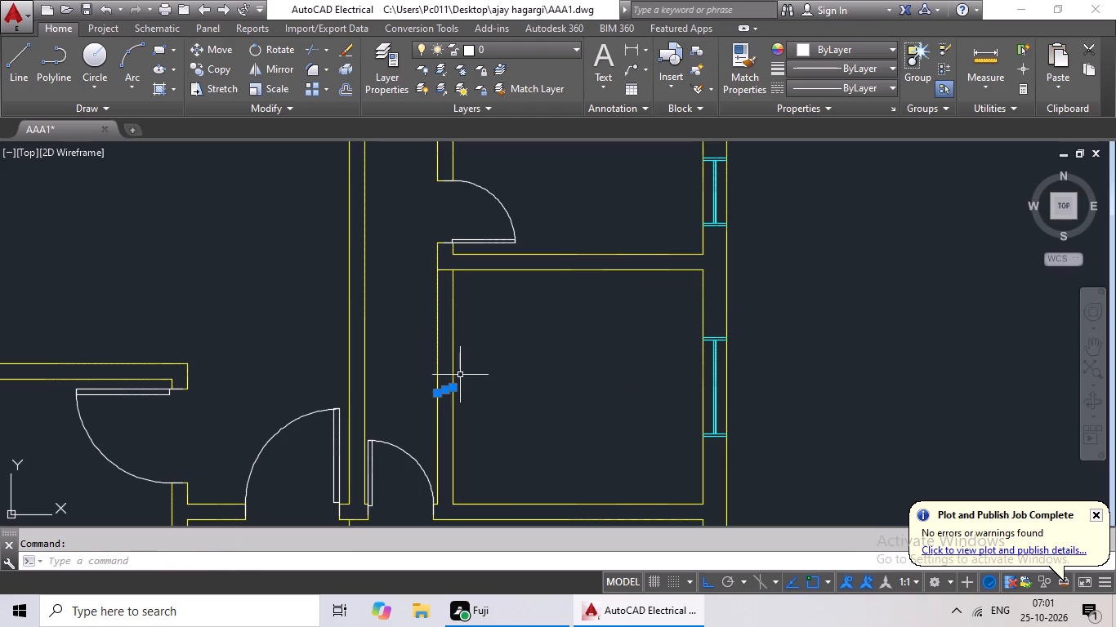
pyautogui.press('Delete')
# Draw a straight horizontal line across the thickness of that room's left wall, at about mid-height.
pyautogui.click(13, 72)
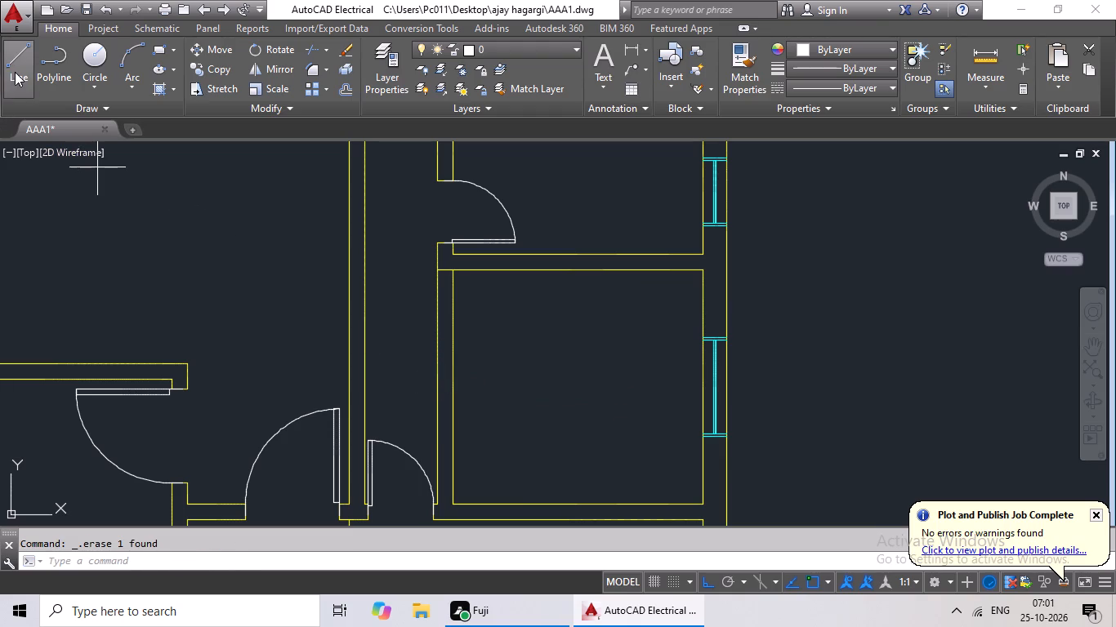
pyautogui.click(437, 370)
pyautogui.moveTo(453, 367); pyautogui.dragTo(480, 363)
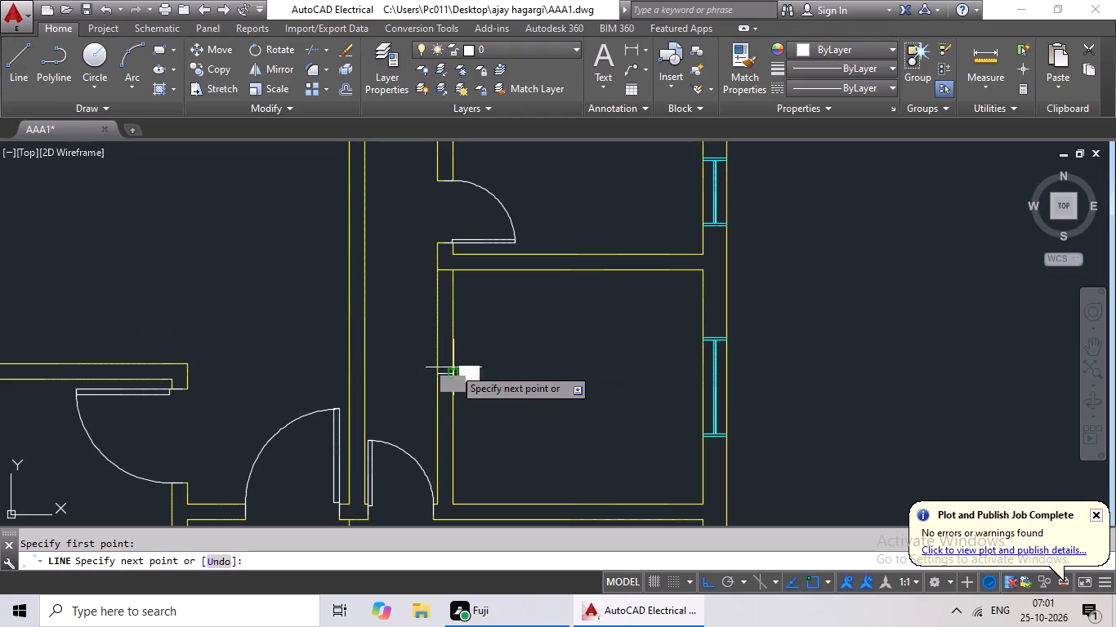
pyautogui.moveTo(480, 363); pyautogui.dragTo(471, 365)
pyautogui.press('Escape')
pyautogui.press('Escape')
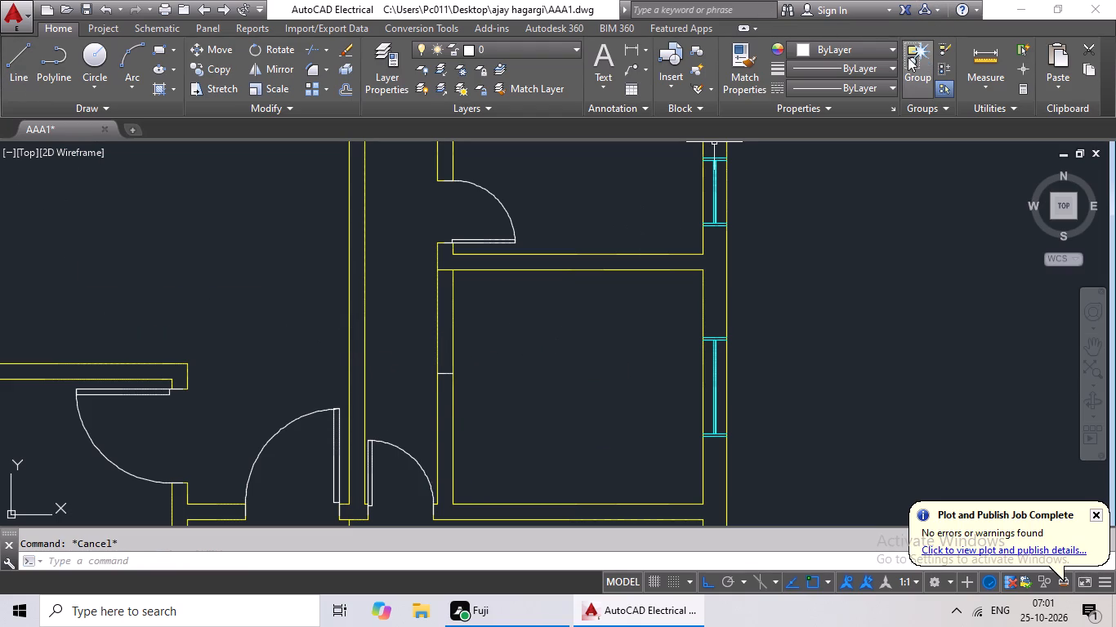
# Set the current drawing colour to yellow 248,215,49.
pyautogui.click(890, 49)
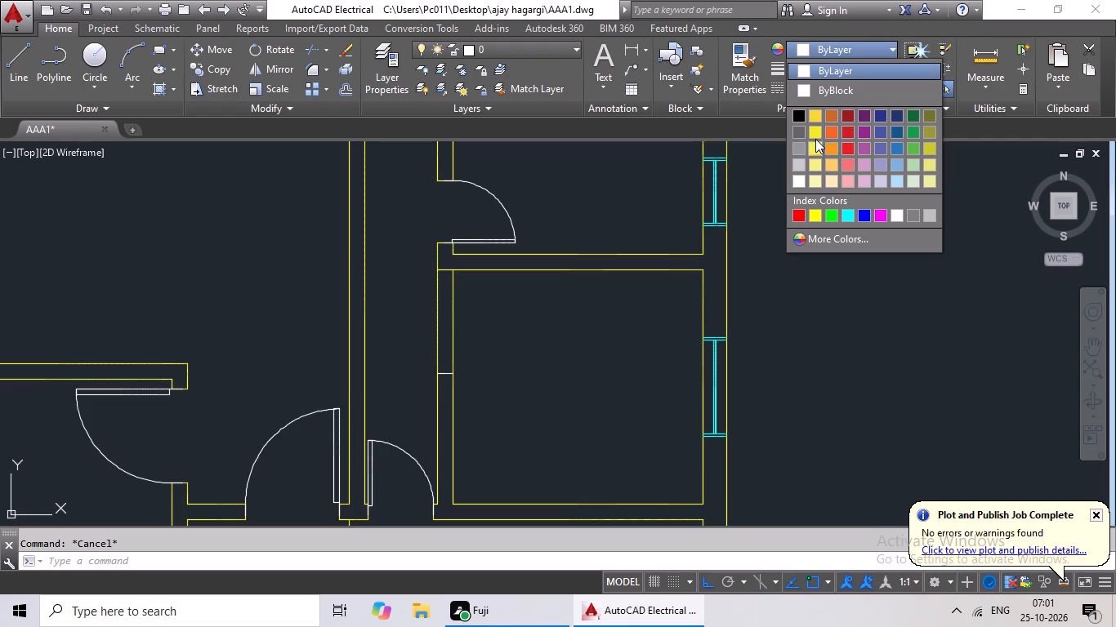
pyautogui.click(815, 122)
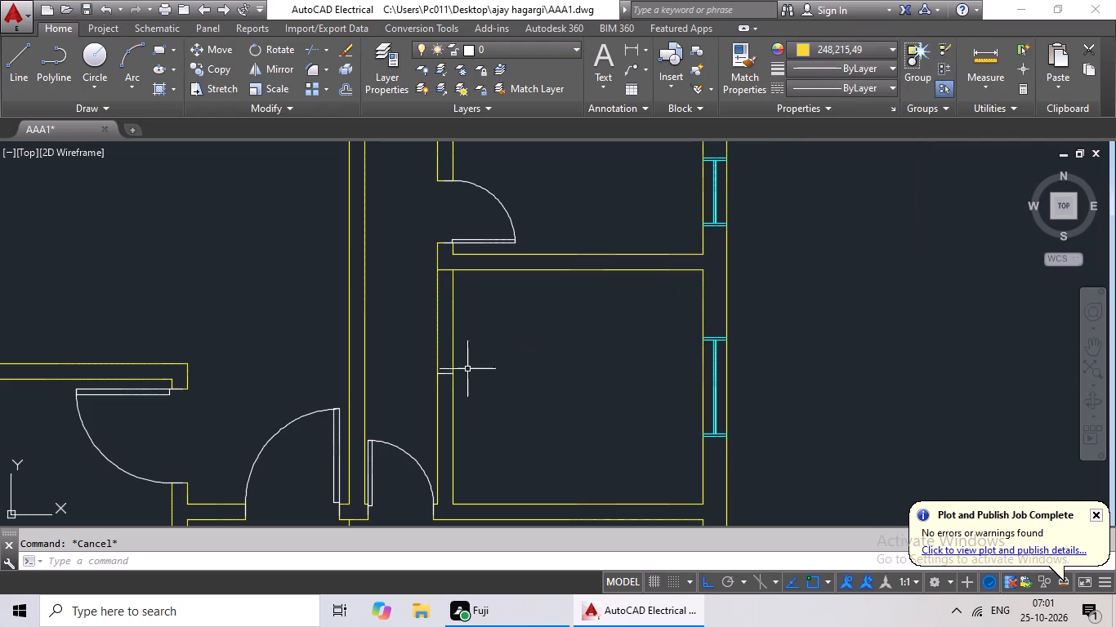
# Change the short line across the left wall of the room below the new door to yellow 241,235,31.
pyautogui.click(447, 374)
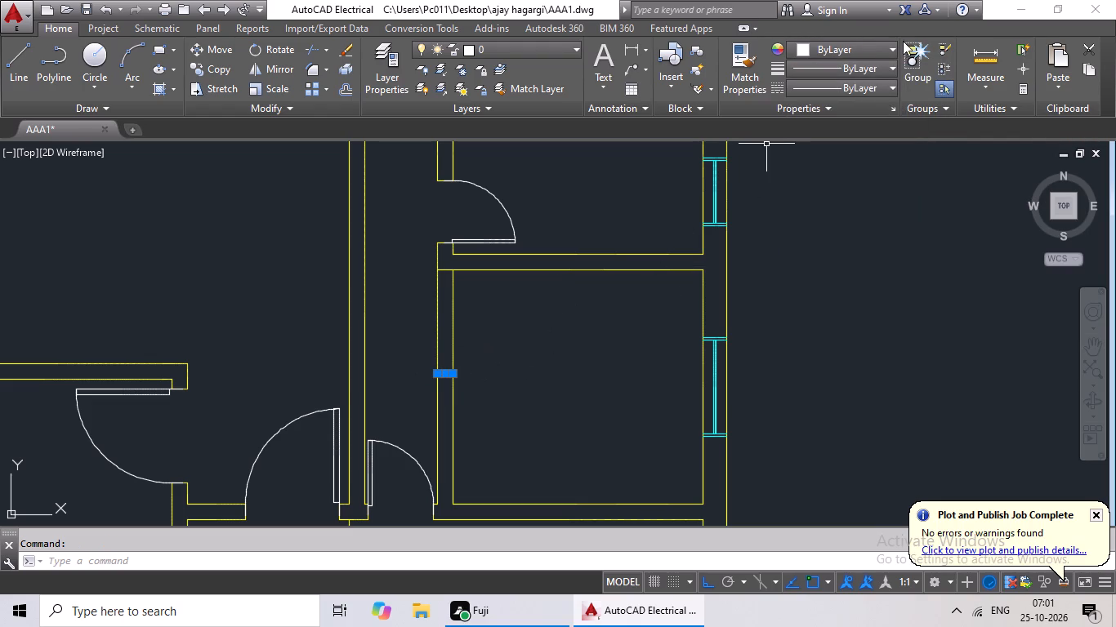
pyautogui.click(895, 46)
pyautogui.click(816, 133)
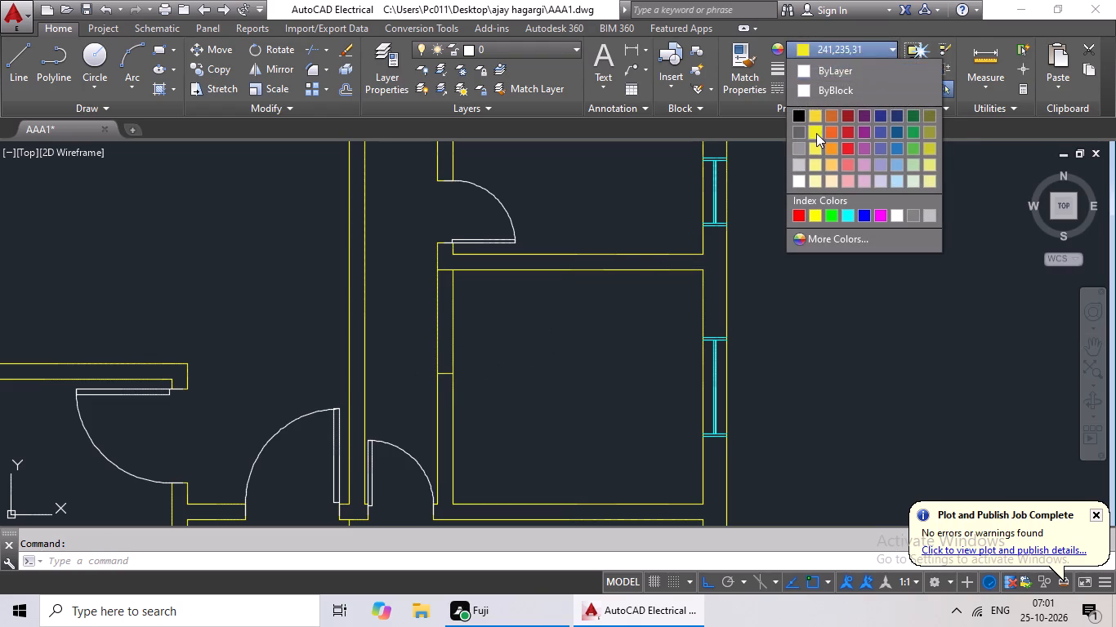
pyautogui.press('Escape')
# Trim both left-wall lines between the short cross line and the room's upper wall to open a gap.
pyautogui.write('tr')
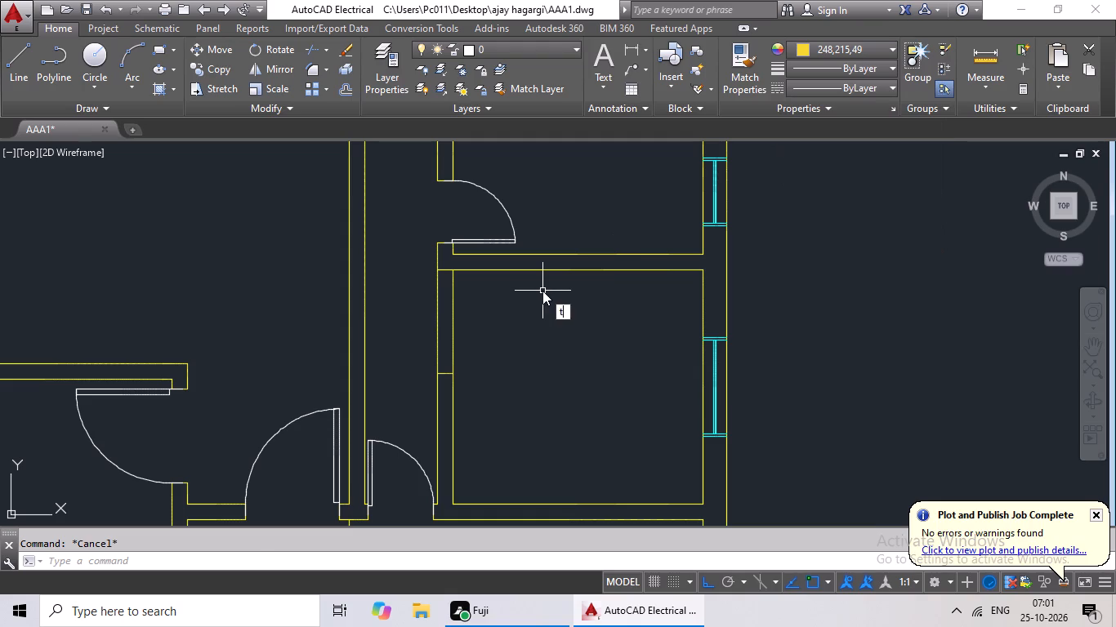
pyautogui.press('space')
pyautogui.press('space')
pyautogui.moveTo(523, 320); pyautogui.dragTo(426, 334)
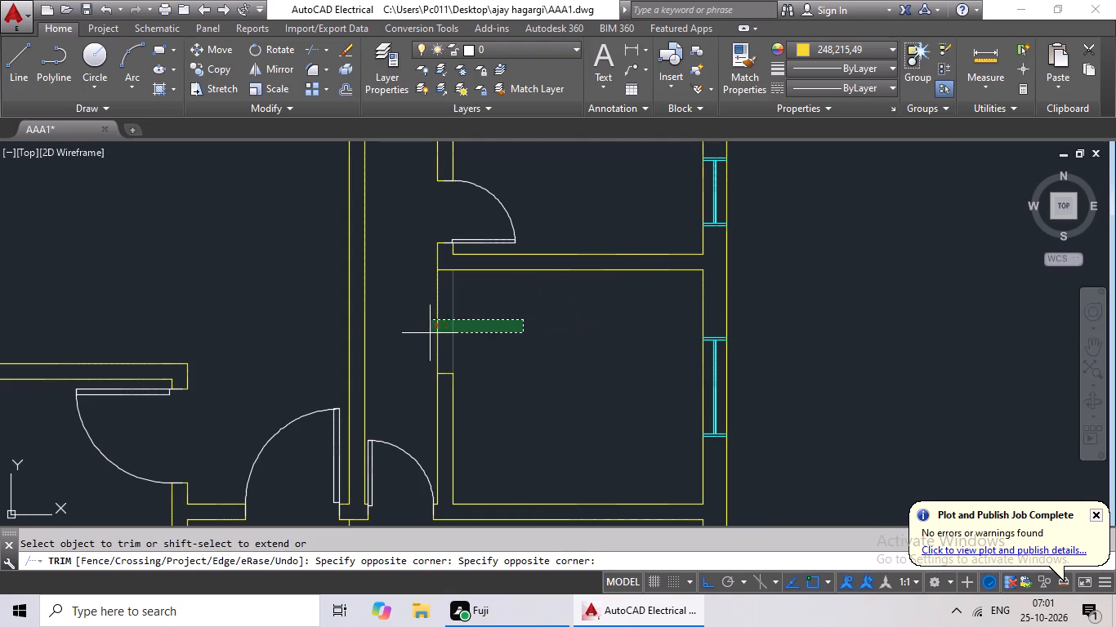
pyautogui.moveTo(426, 334); pyautogui.dragTo(418, 340)
pyautogui.scroll(-2, 499, 313)
pyautogui.moveTo(508, 316); pyautogui.dragTo(470, 327, button='middle')
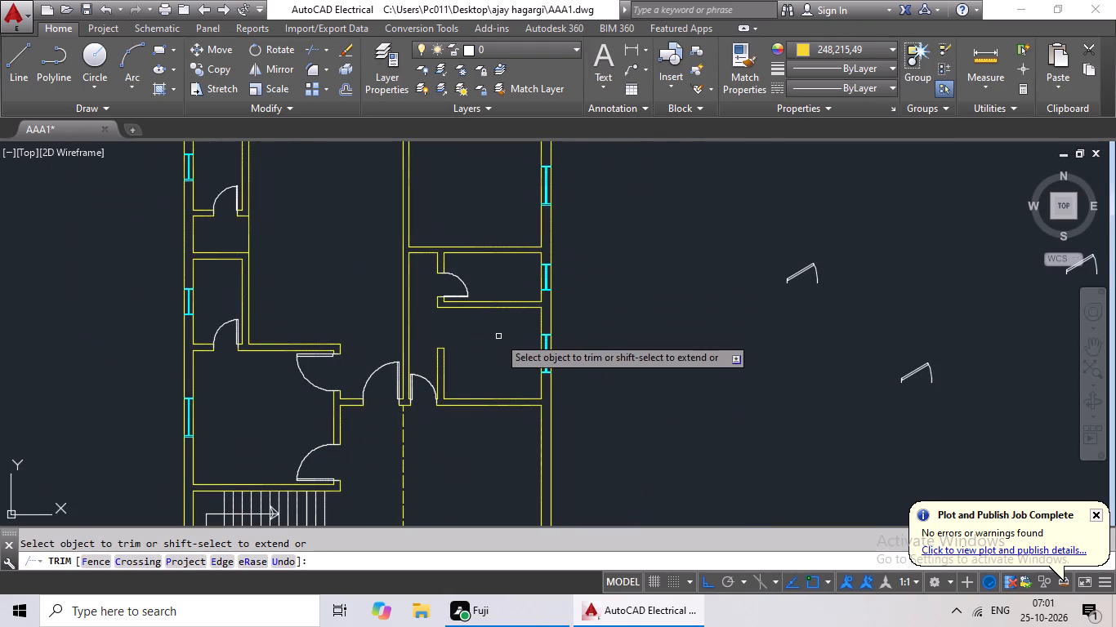
pyautogui.press('Escape')
# Delete the five spare door blocks lying outside the floor plan, on its east side.
pyautogui.moveTo(498, 323); pyautogui.dragTo(519, 266, button='middle')
pyautogui.scroll(-2, 515, 344)
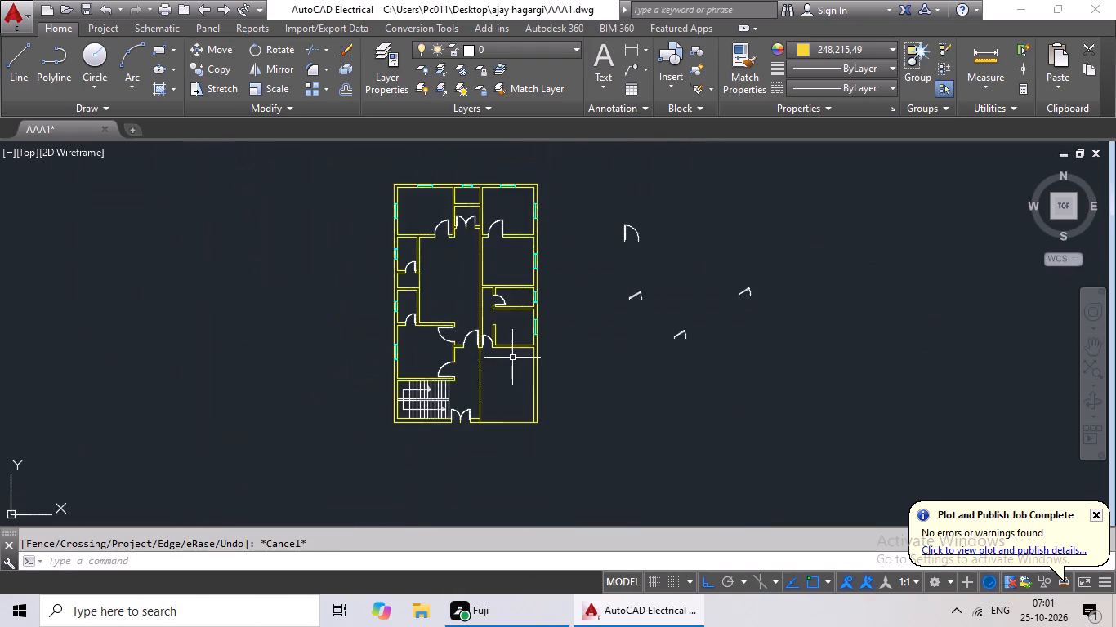
pyautogui.moveTo(511, 358); pyautogui.dragTo(460, 412, button='middle')
pyautogui.moveTo(562, 305); pyautogui.dragTo(462, 304, button='middle')
pyautogui.moveTo(645, 168); pyautogui.dragTo(651, 387)
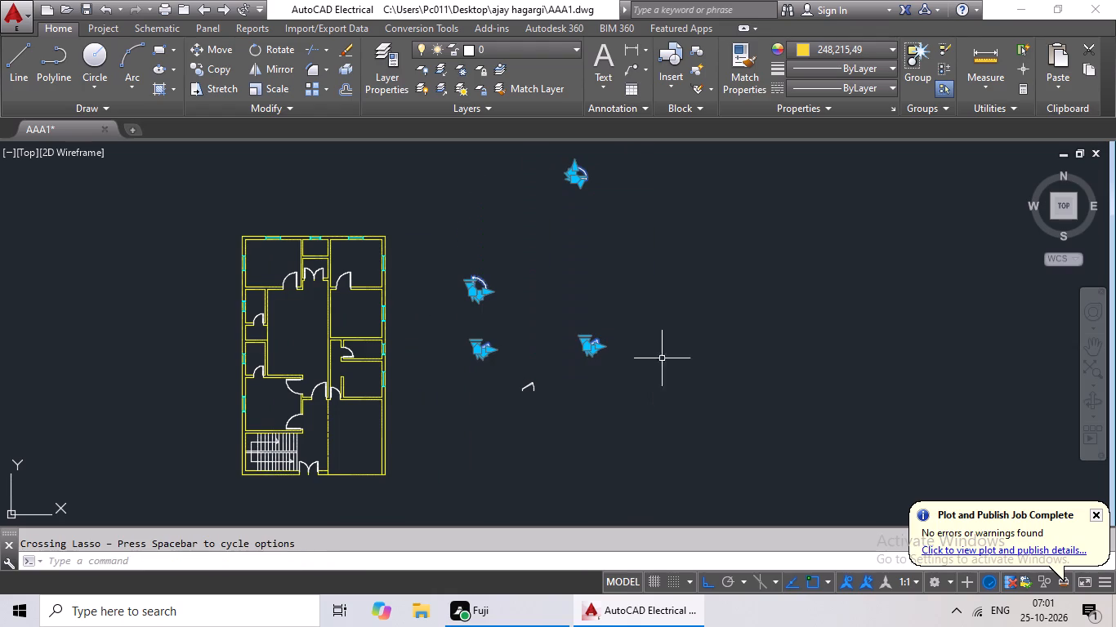
pyautogui.moveTo(667, 349); pyautogui.dragTo(404, 307)
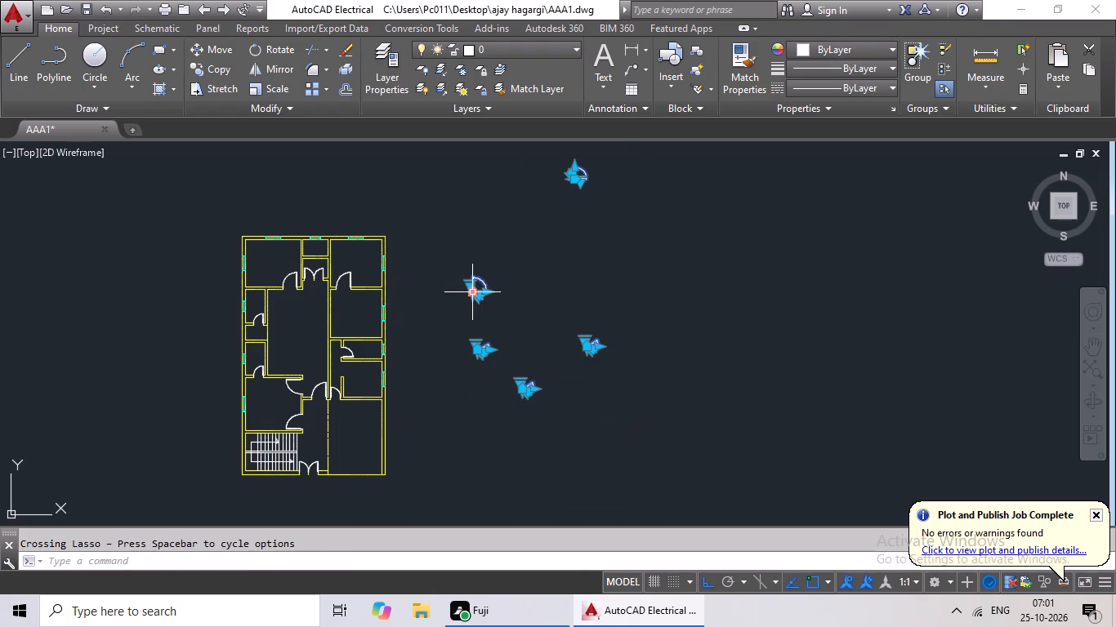
pyautogui.press('Delete')
pyautogui.press('Escape')
pyautogui.press('Escape')
pyautogui.press('Escape')
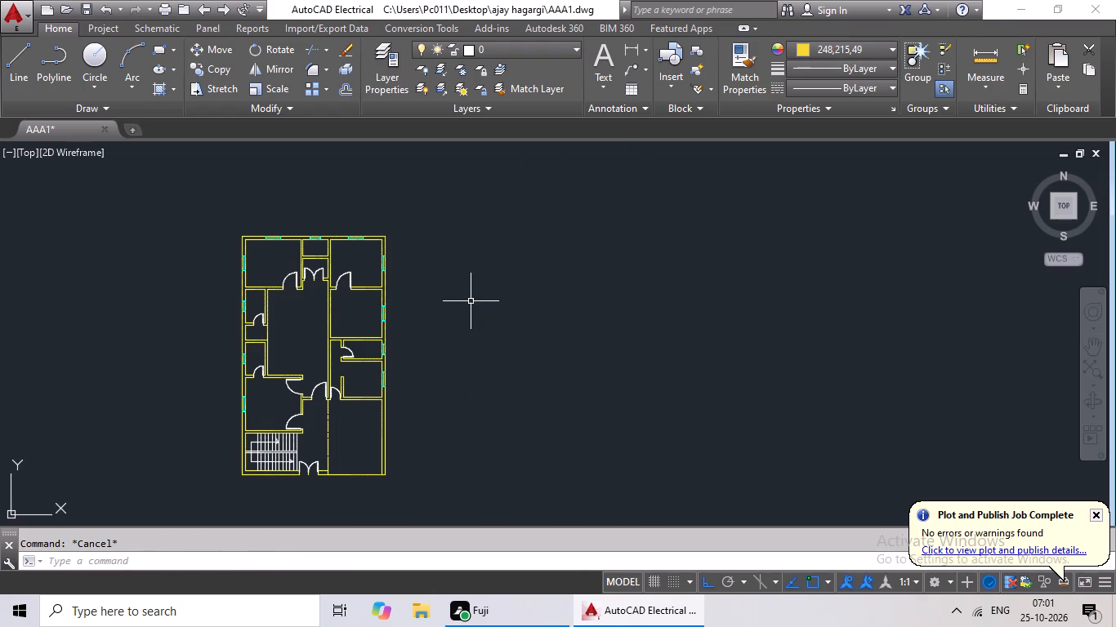
pyautogui.press('Escape')
pyautogui.press('Escape')
pyautogui.press('Escape')
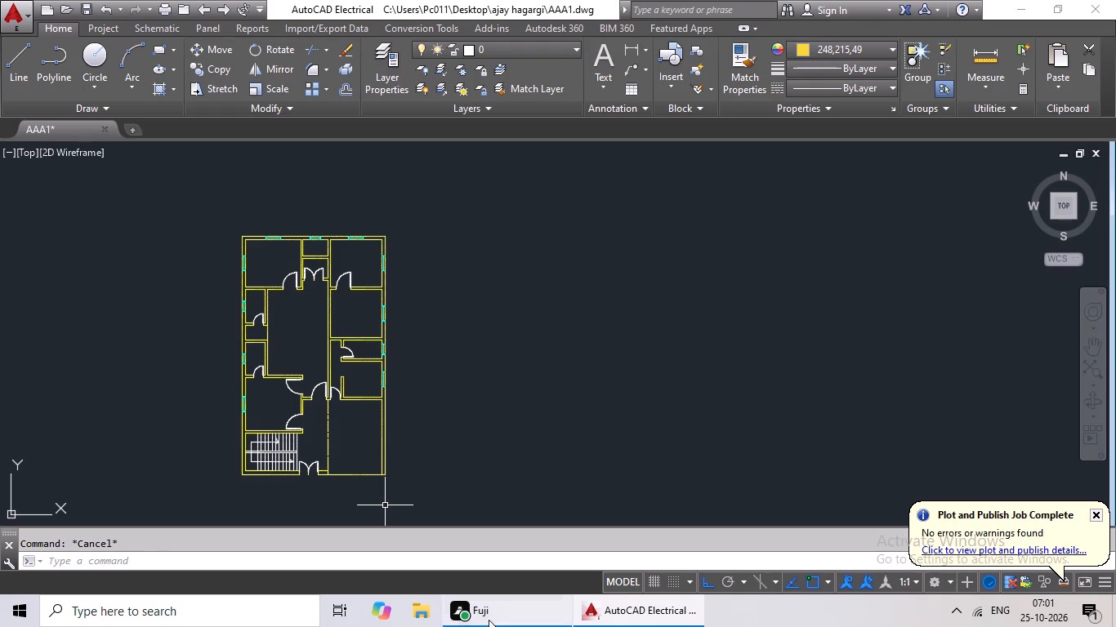
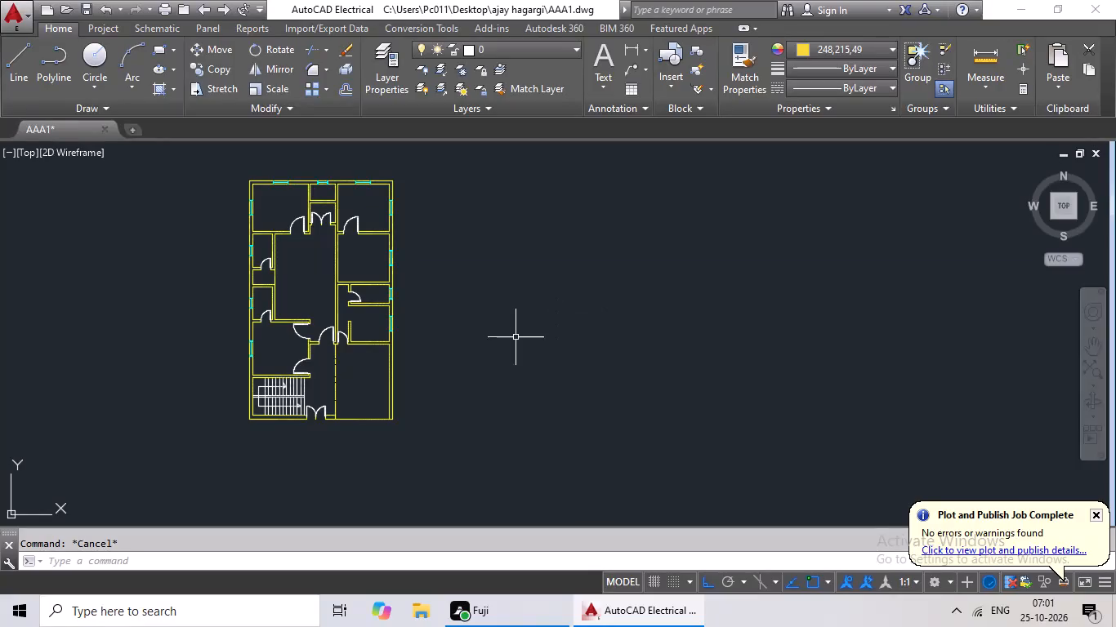
# Insert the Sofa - Roundback Loveseat 5 ft. and Sofa - Roundback 7 ft. blocks from DesignCenter's Home - Space Planner.dwg, east of the floor plan.
pyautogui.moveTo(564, 267); pyautogui.dragTo(527, 323, button='middle')
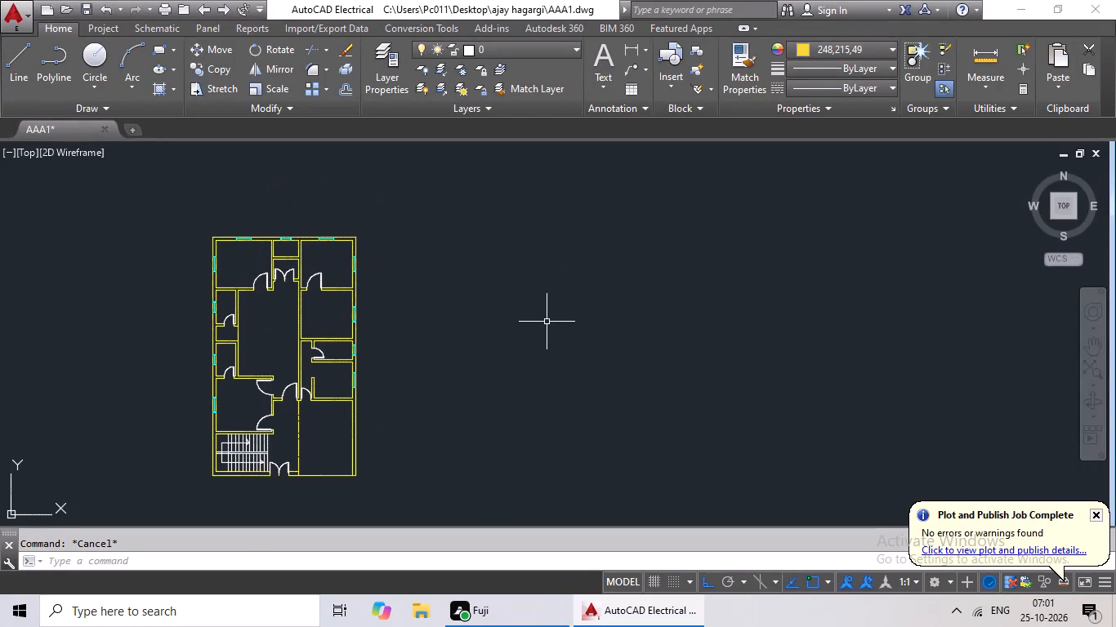
pyautogui.press('Escape')
pyautogui.press('Escape')
pyautogui.press('Escape')
pyautogui.write('dc')
pyautogui.press('space')
pyautogui.press('space')
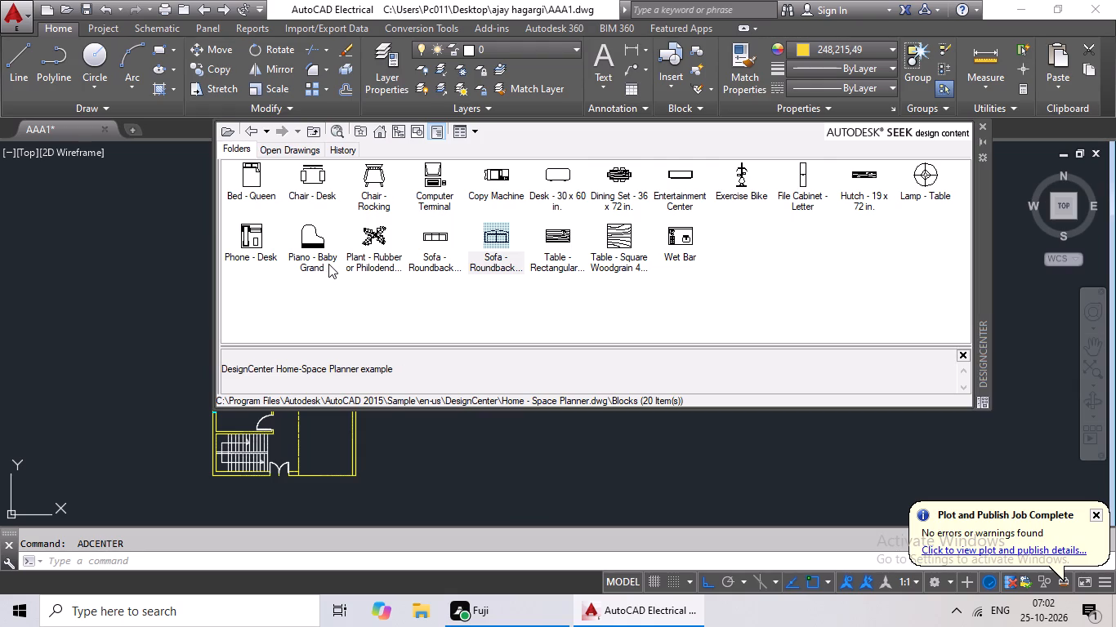
pyautogui.doubleClick(495, 238)
pyautogui.moveTo(570, 400); pyautogui.dragTo(565, 410)
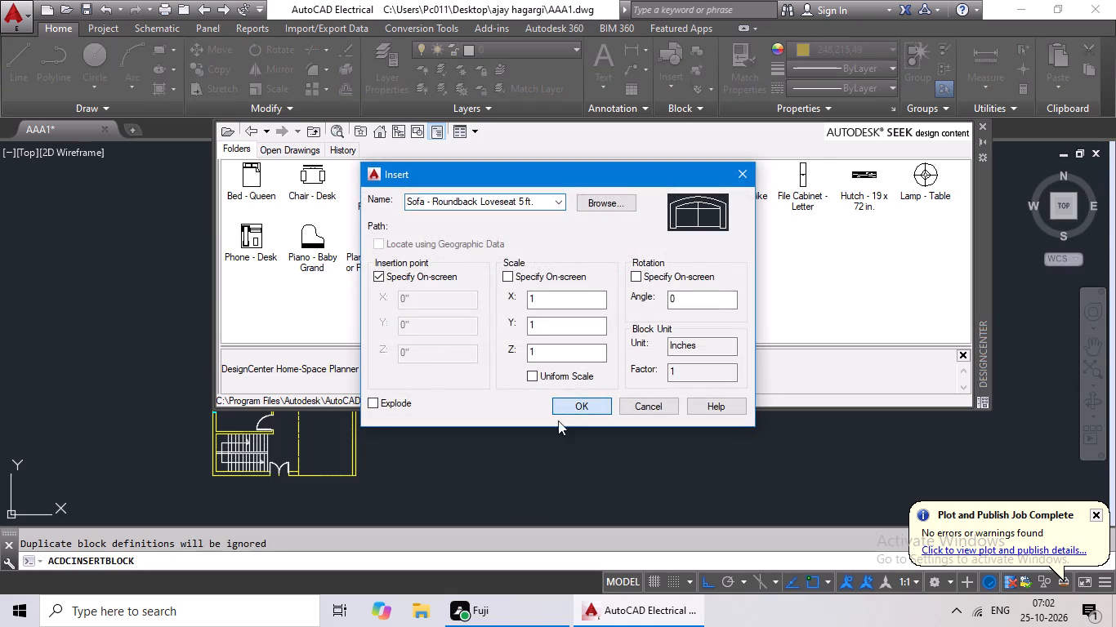
pyautogui.click(512, 447)
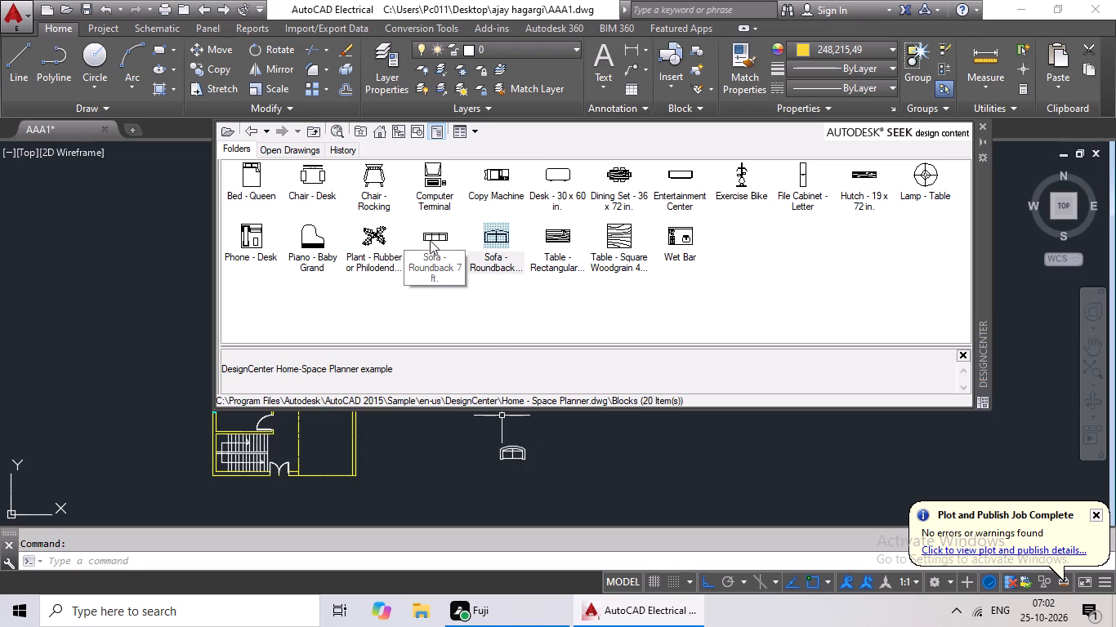
pyautogui.doubleClick(435, 236)
pyautogui.click(595, 411)
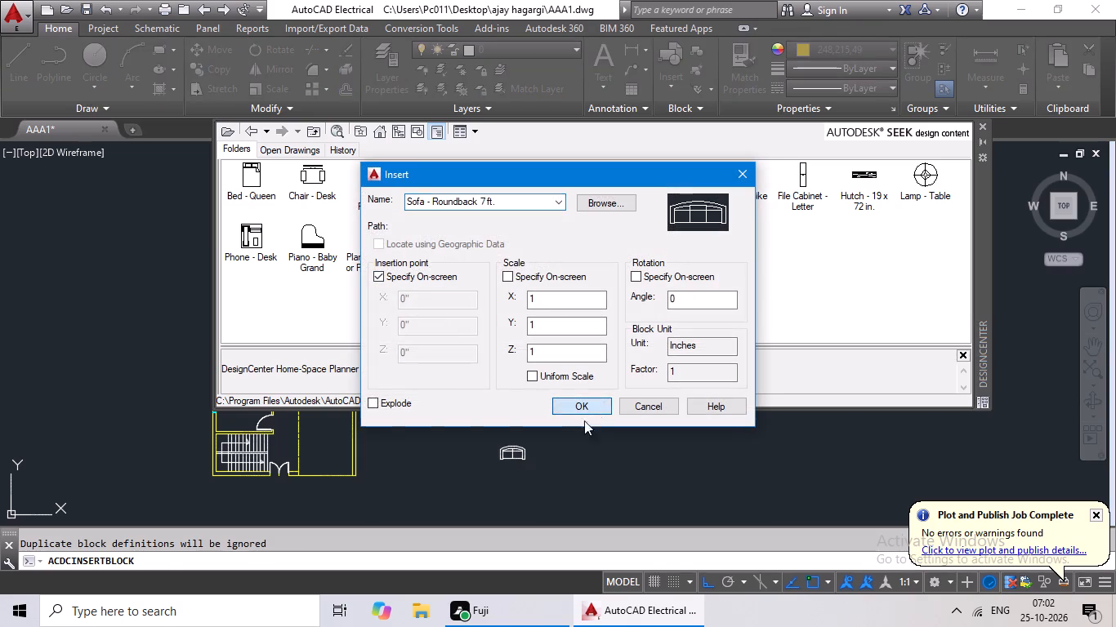
pyautogui.click(569, 447)
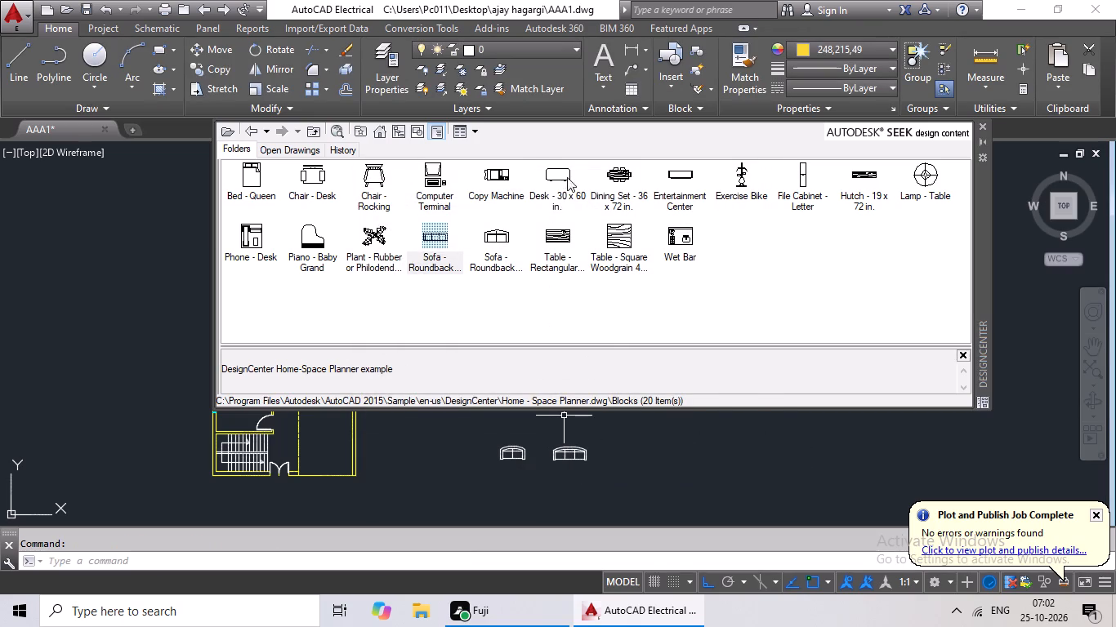
# Insert the Desk - 30 x 60 in. and Dining Set - 36 x 72 in. blocks below the sofas, east of the plan.
pyautogui.doubleClick(549, 171)
pyautogui.click(568, 399)
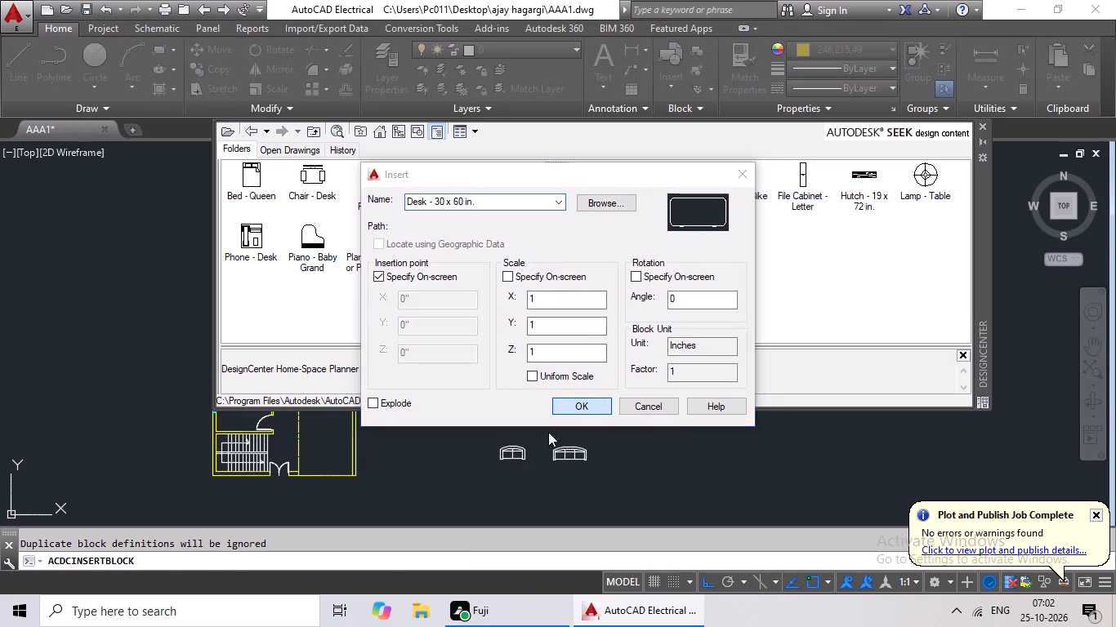
pyautogui.click(441, 476)
pyautogui.doubleClick(622, 167)
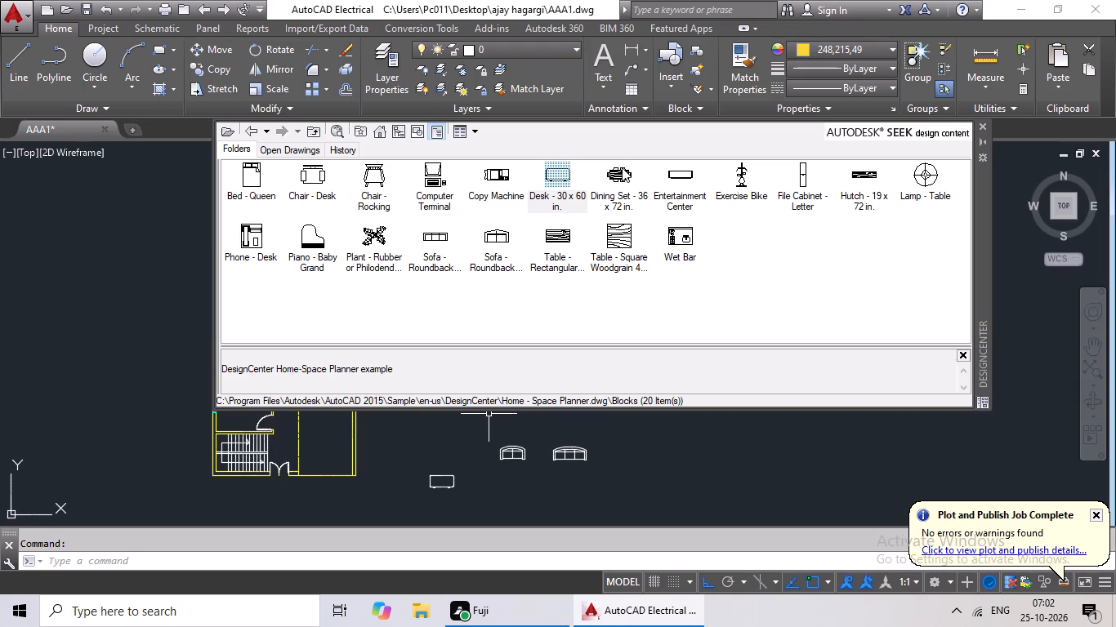
pyautogui.click(580, 411)
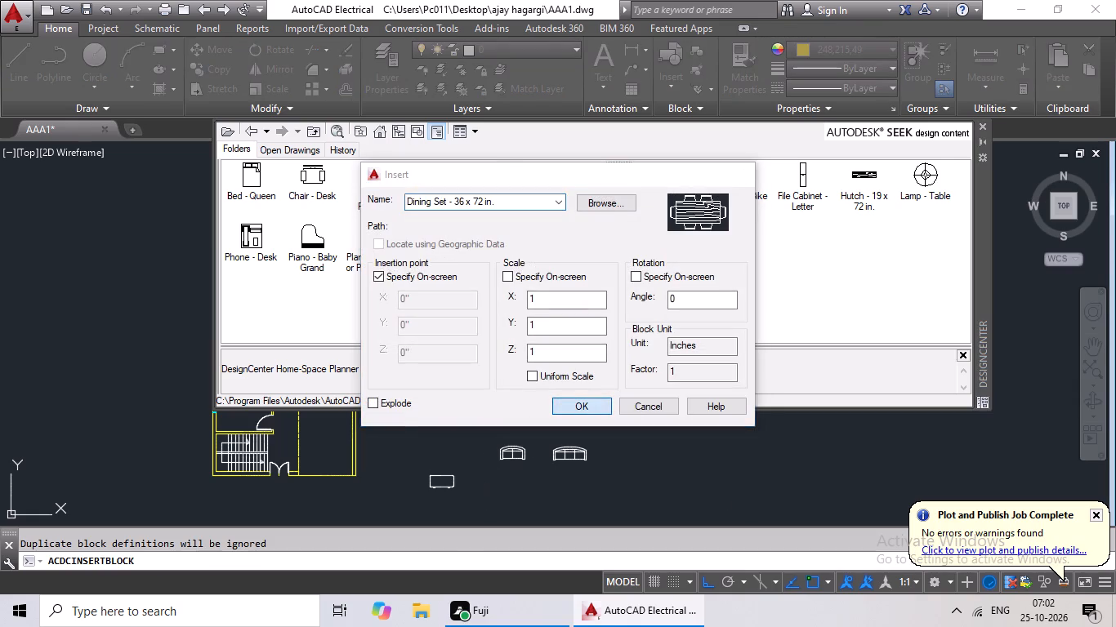
pyautogui.click(502, 490)
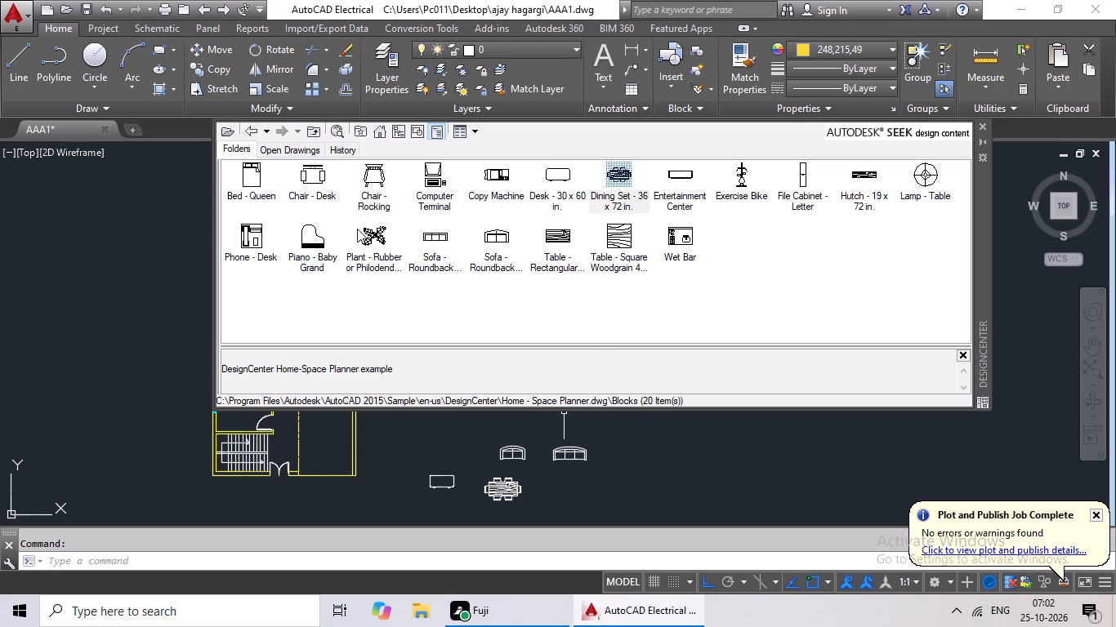
# Insert two Bed - Queen blocks side by side, east of the two sofas.
pyautogui.doubleClick(243, 183)
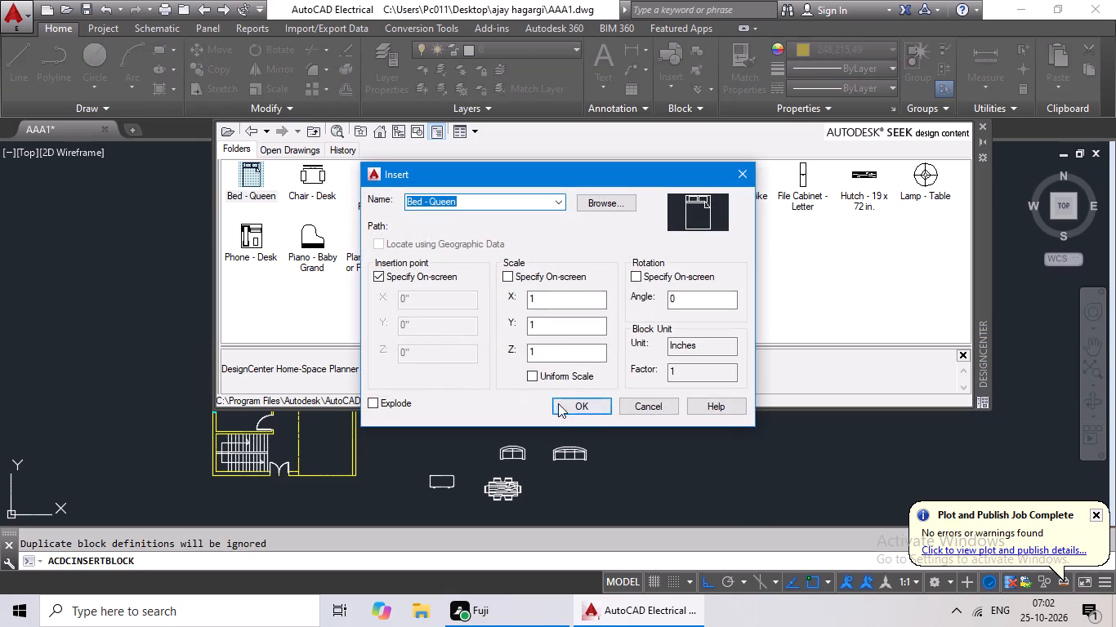
pyautogui.click(570, 401)
pyautogui.click(644, 456)
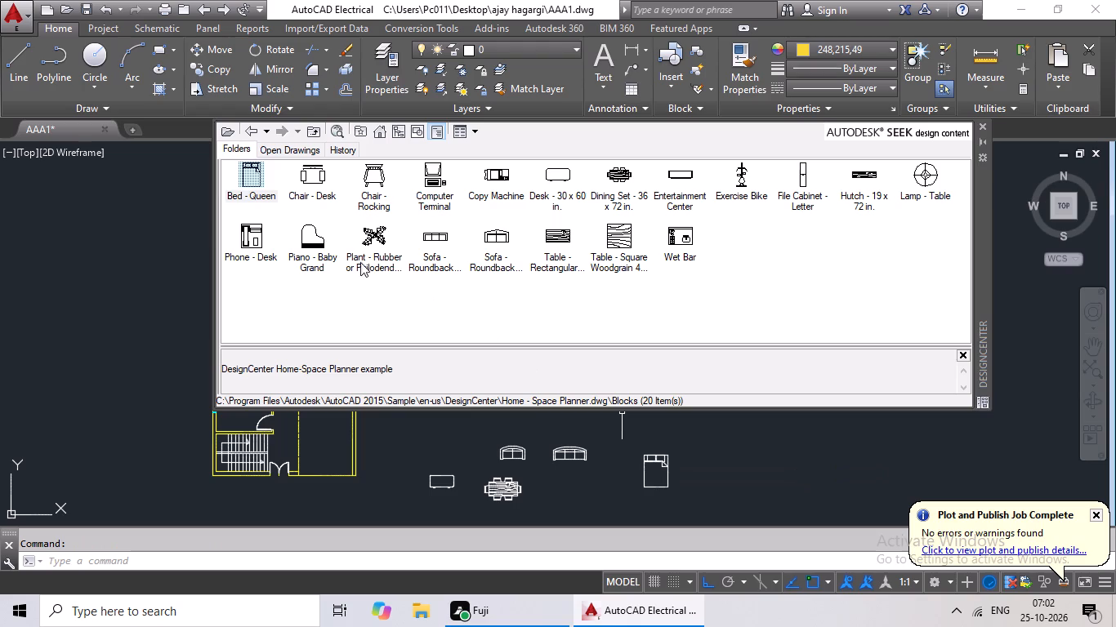
pyautogui.doubleClick(248, 178)
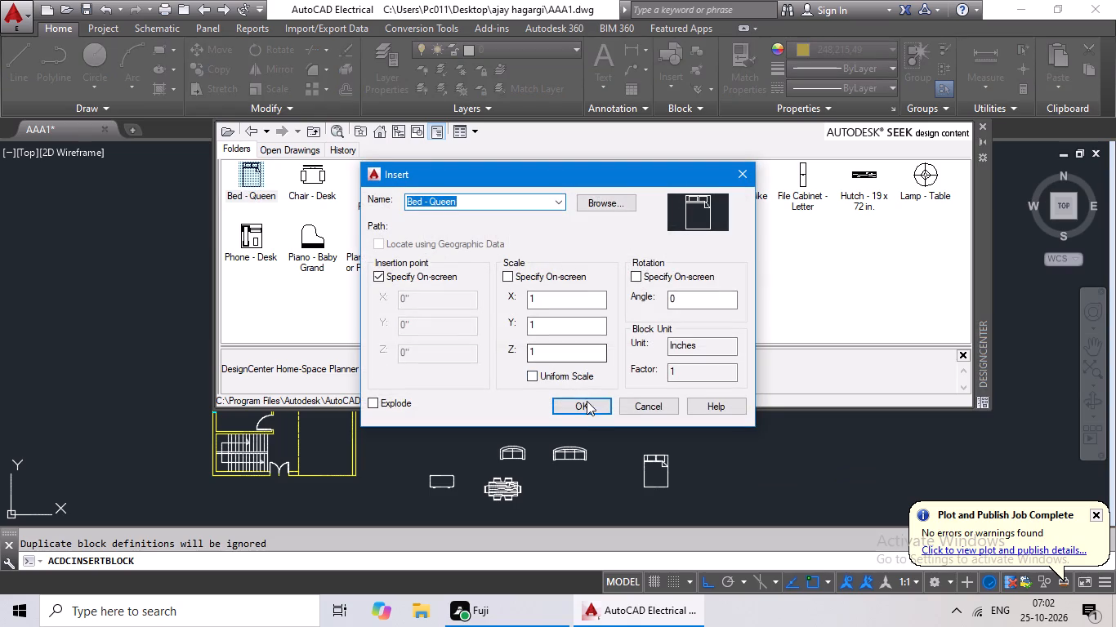
pyautogui.click(587, 409)
pyautogui.click(708, 459)
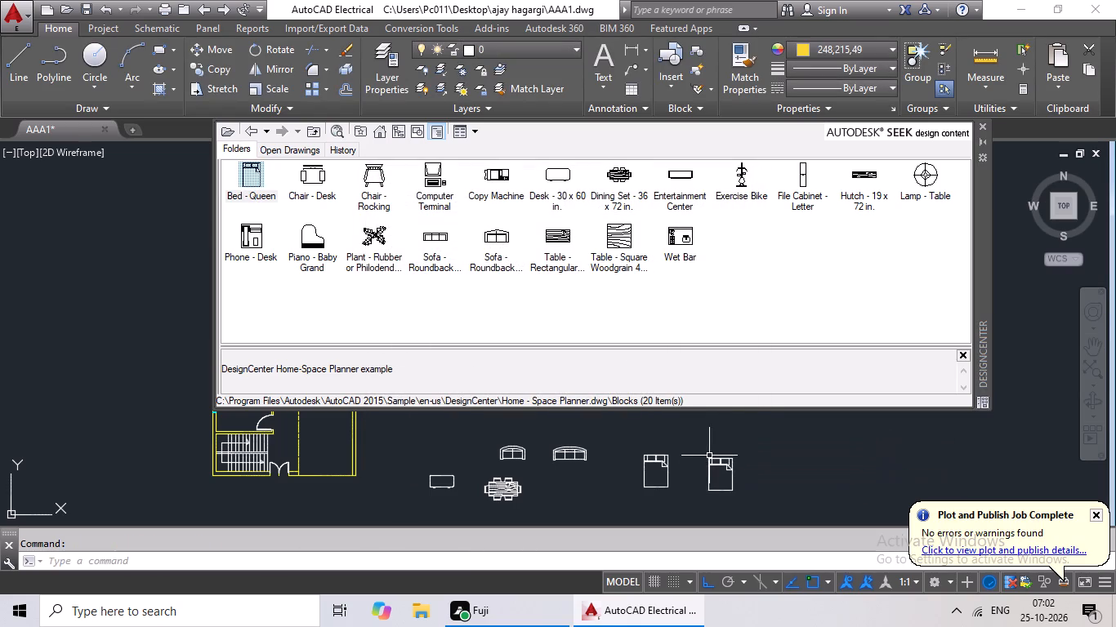
# Insert the Range-Oven - 30 in top and Sink-double - 36 in top blocks from Kitchens.dwg, side by side near the easternmost bed.
pyautogui.click(380, 139)
pyautogui.doubleClick(375, 181)
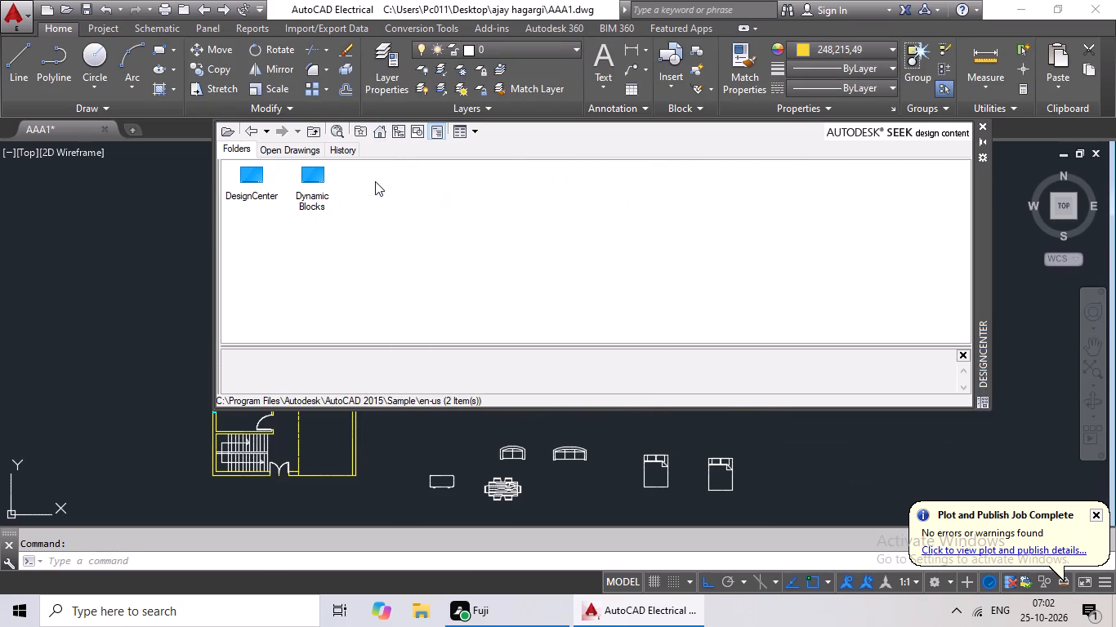
pyautogui.doubleClick(248, 176)
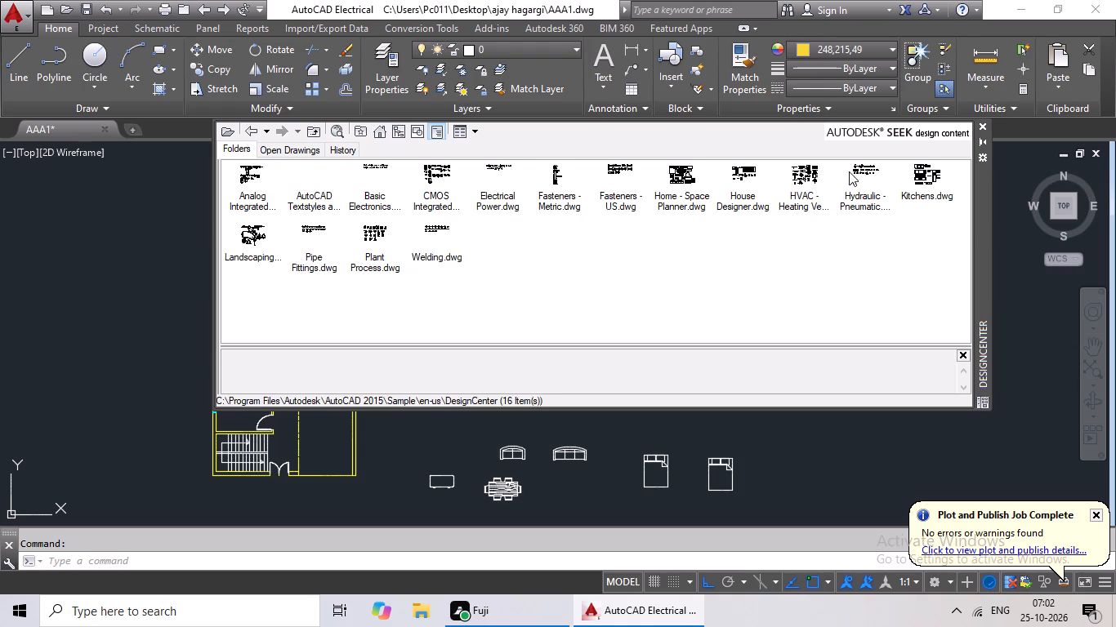
pyautogui.doubleClick(918, 172)
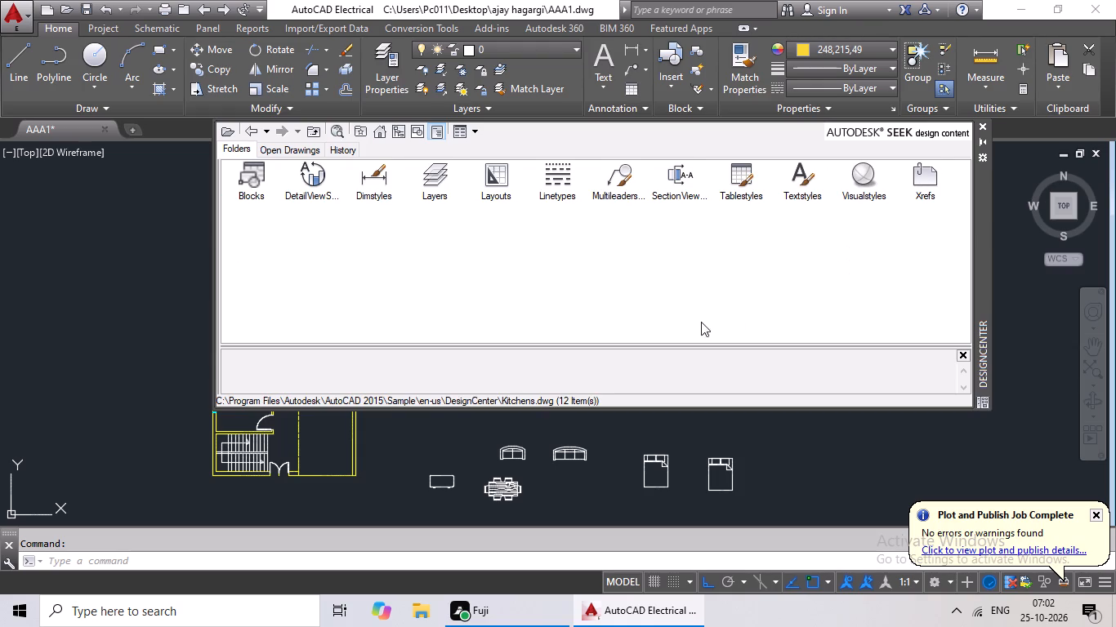
pyautogui.doubleClick(242, 178)
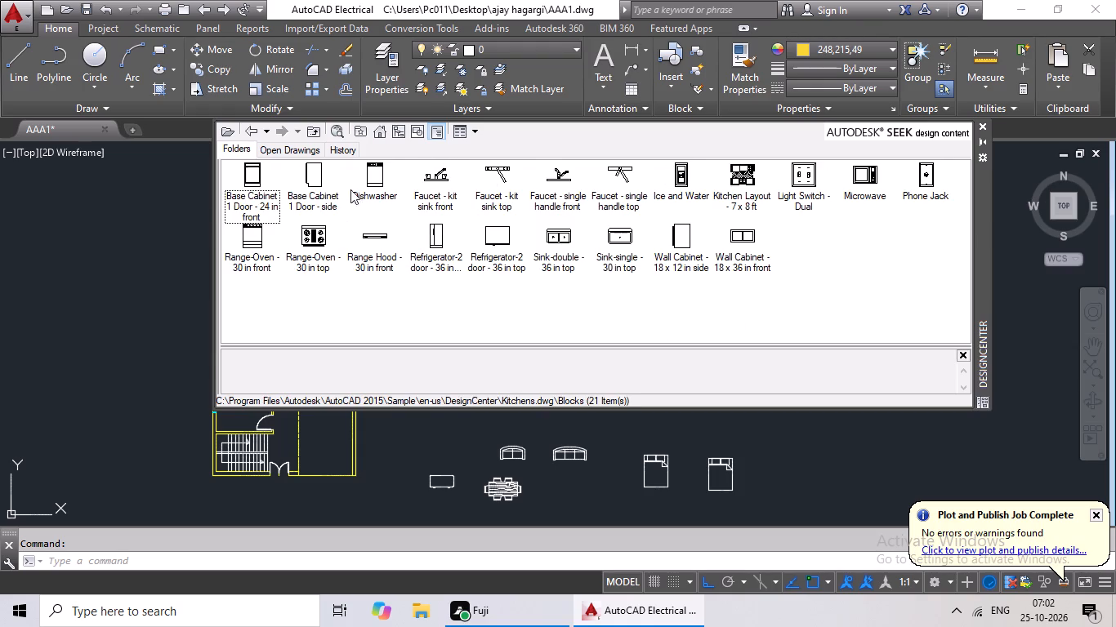
pyautogui.doubleClick(305, 234)
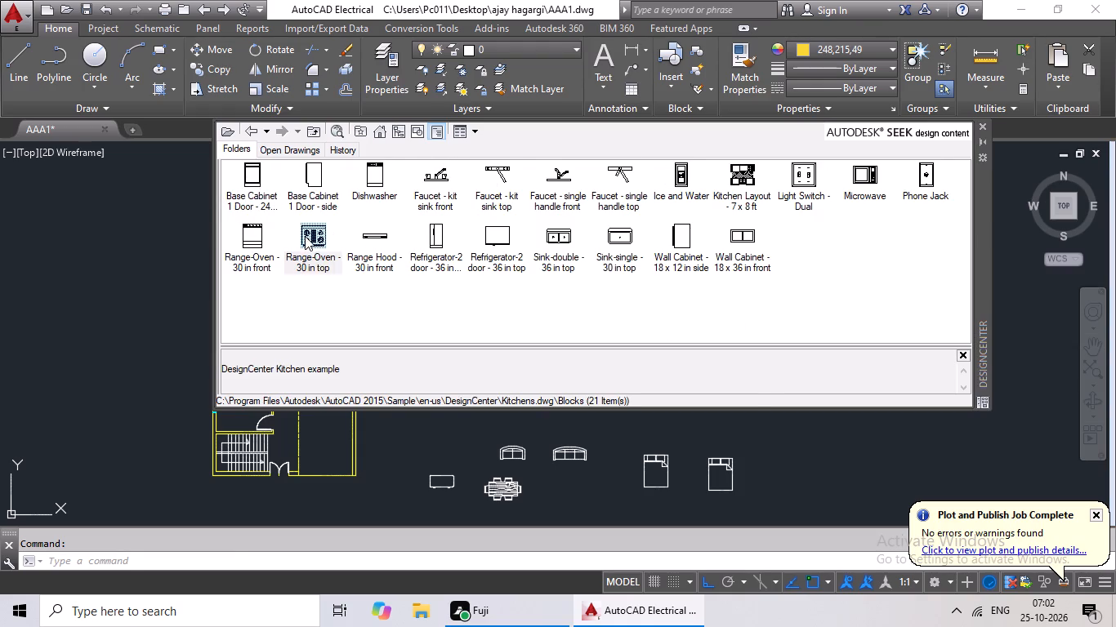
pyautogui.click(579, 405)
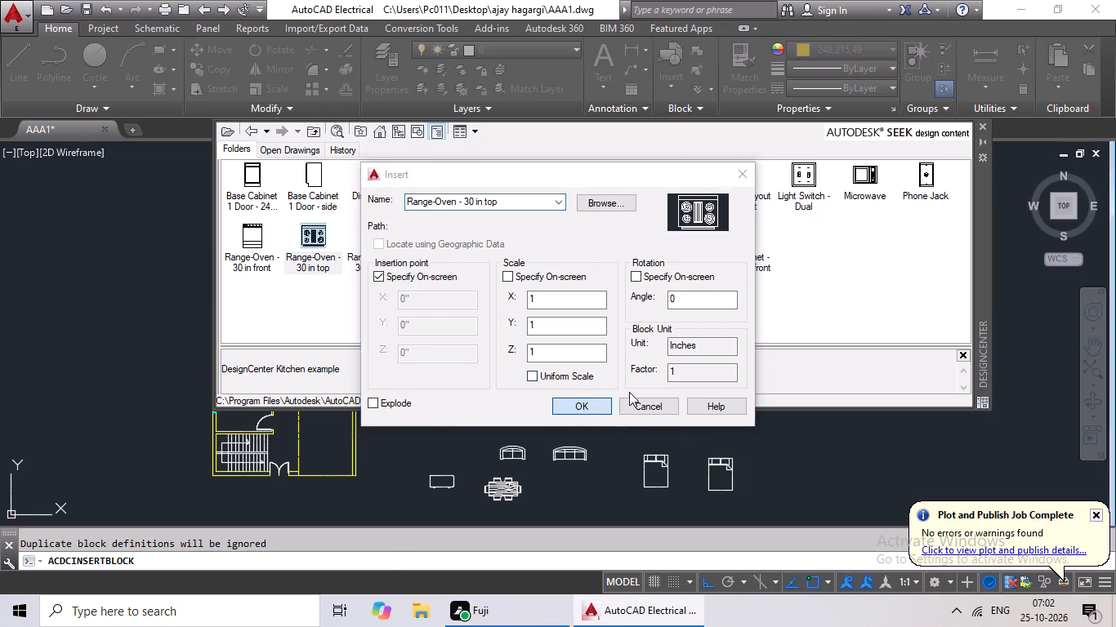
pyautogui.click(759, 442)
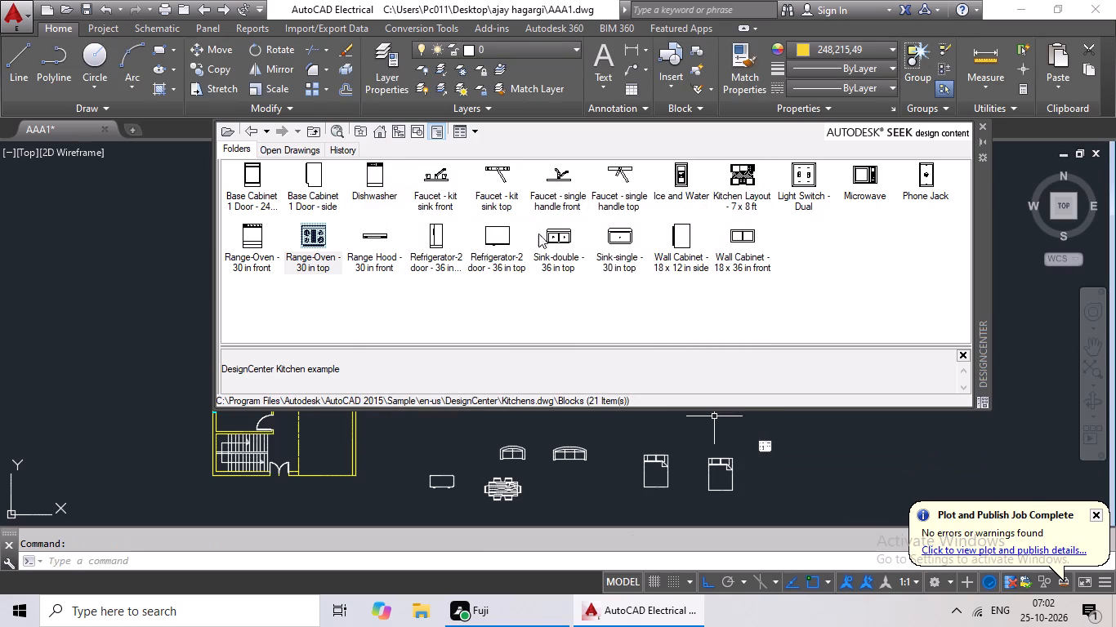
pyautogui.doubleClick(558, 234)
pyautogui.click(590, 399)
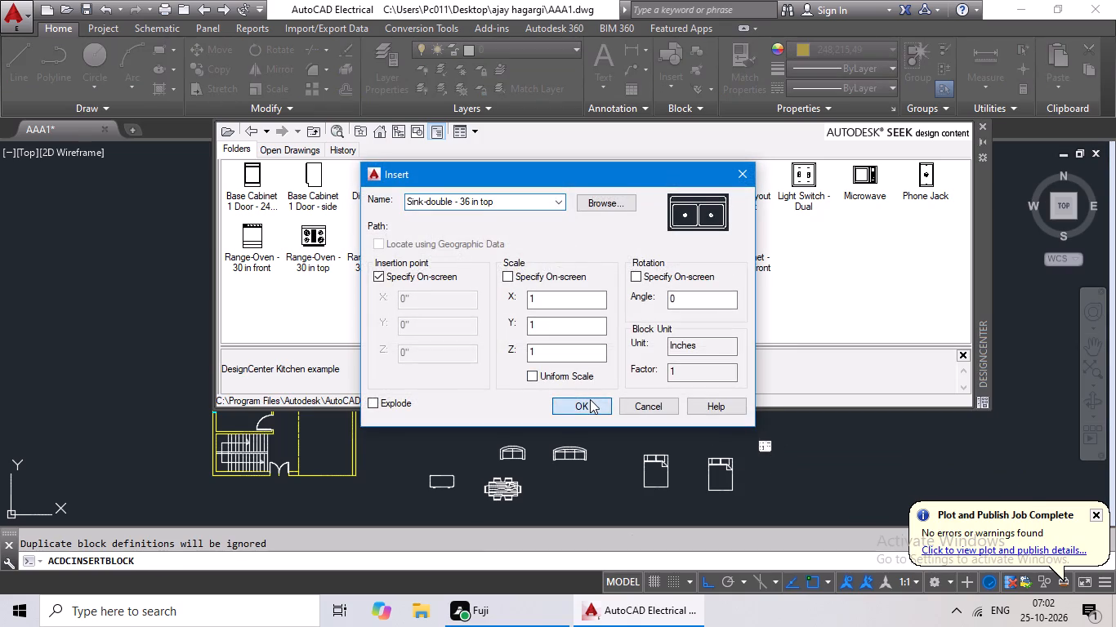
pyautogui.click(799, 447)
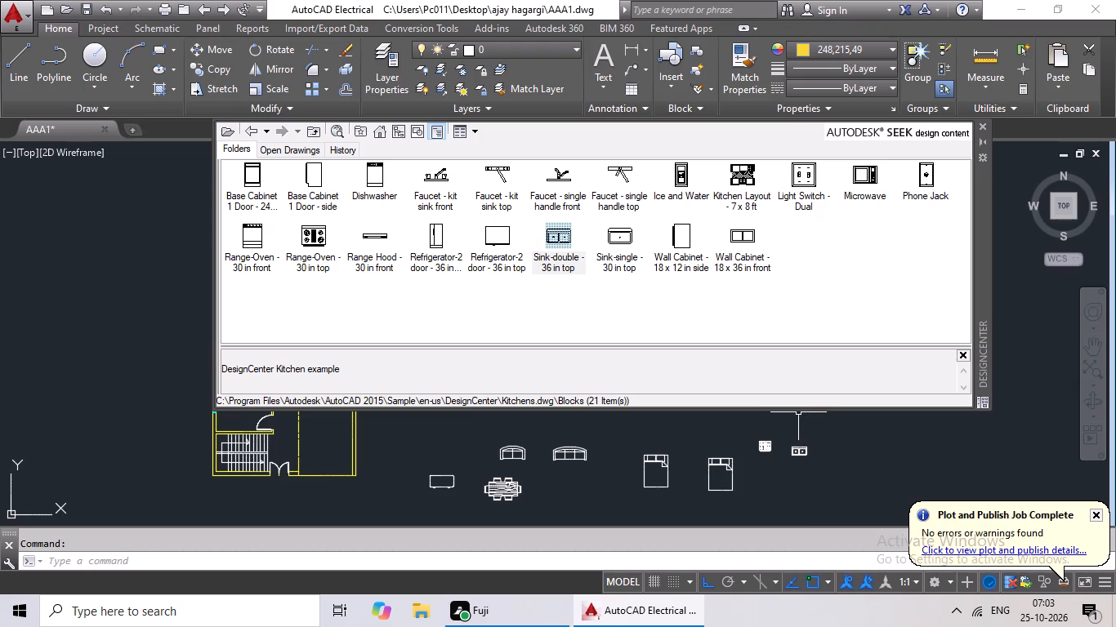
# Insert two Toilet - top blocks from House Designer.dwg side by side, east of the dining set, and close DesignCenter.
pyautogui.click(373, 133)
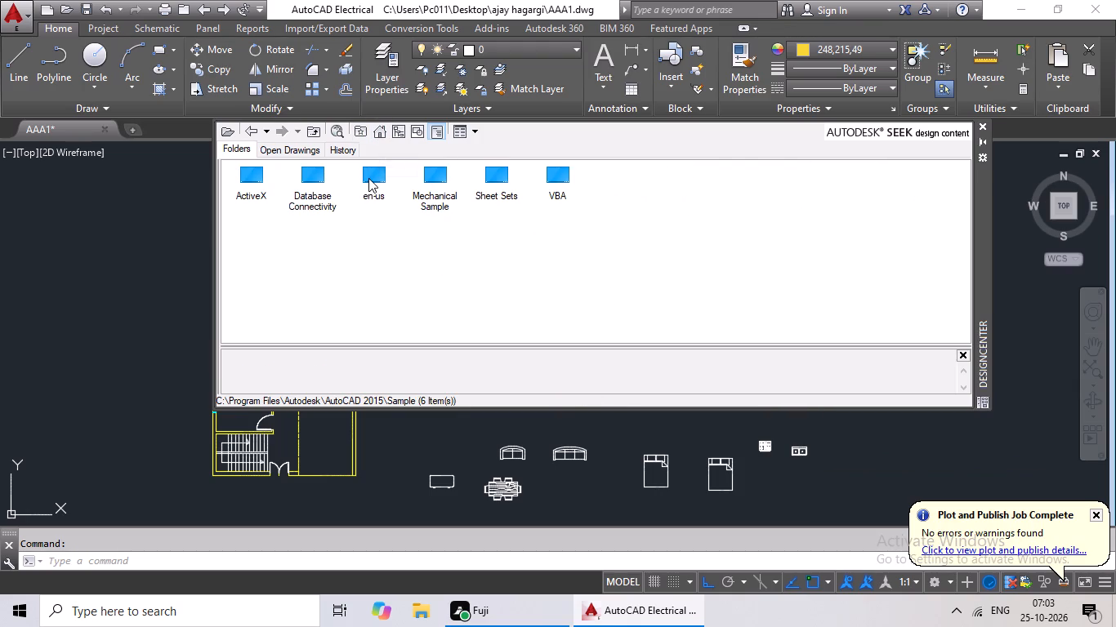
pyautogui.doubleClick(368, 177)
pyautogui.doubleClick(251, 171)
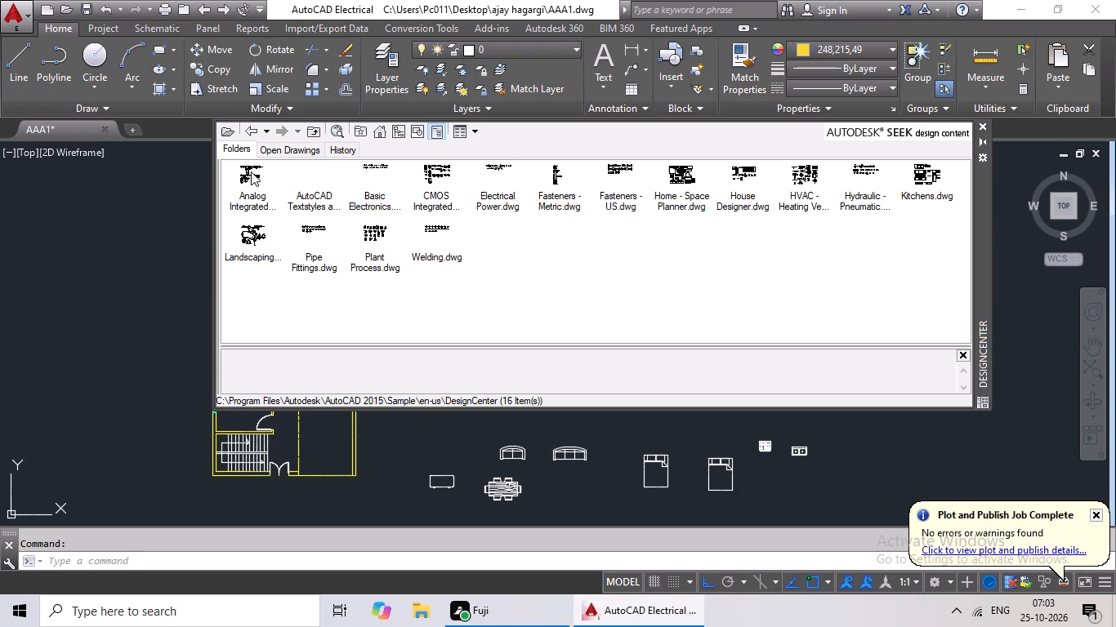
pyautogui.doubleClick(697, 201)
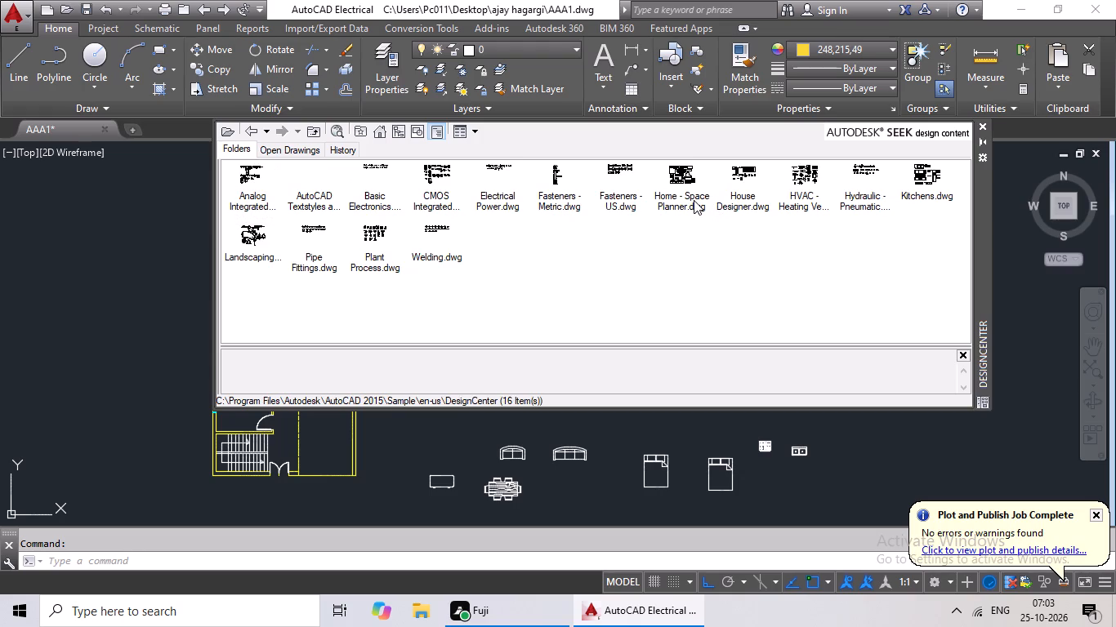
pyautogui.click(694, 200)
pyautogui.doubleClick(751, 186)
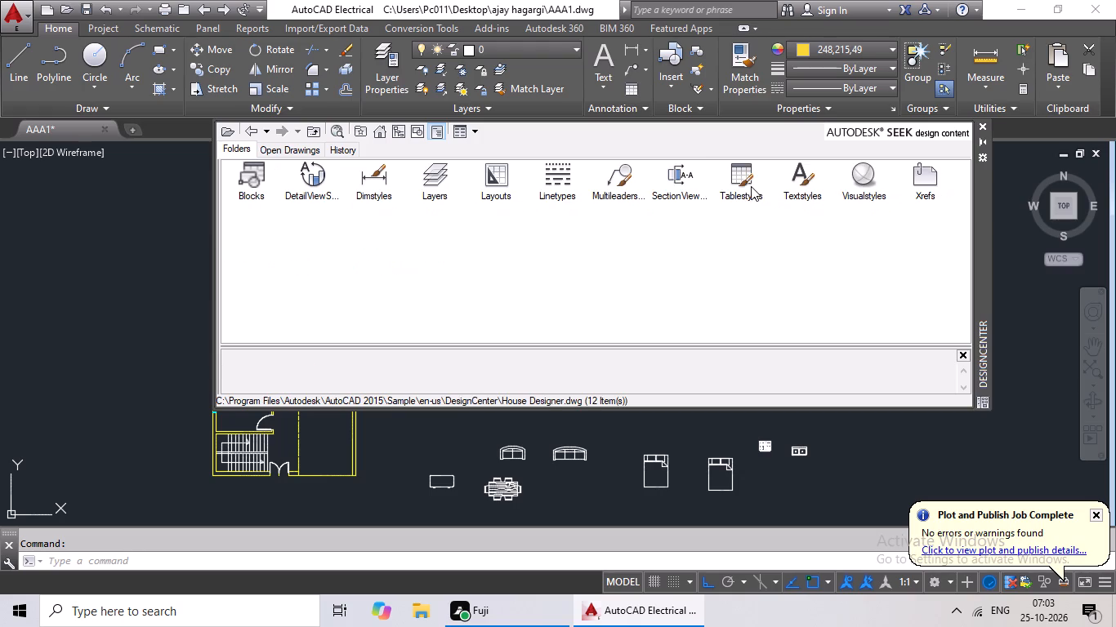
pyautogui.doubleClick(257, 176)
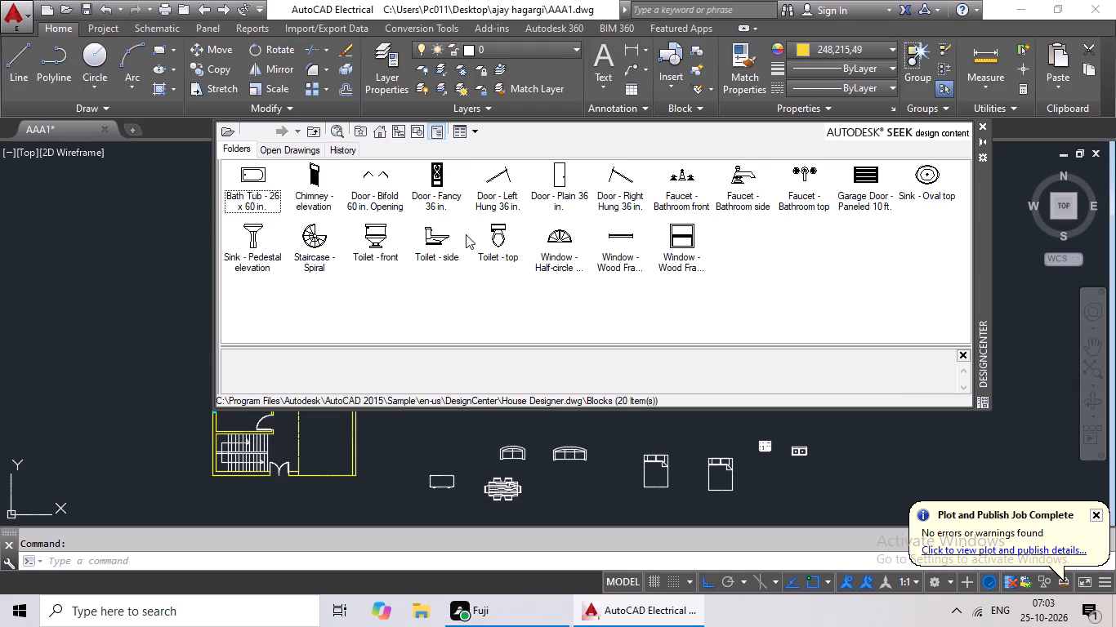
pyautogui.doubleClick(489, 244)
pyautogui.click(570, 398)
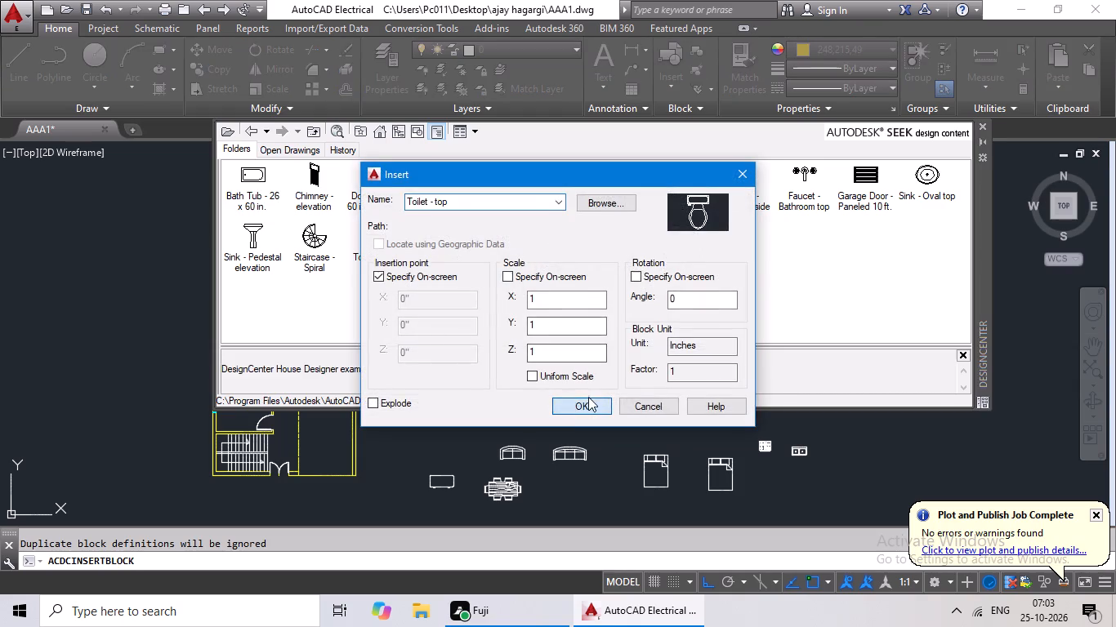
pyautogui.click(558, 491)
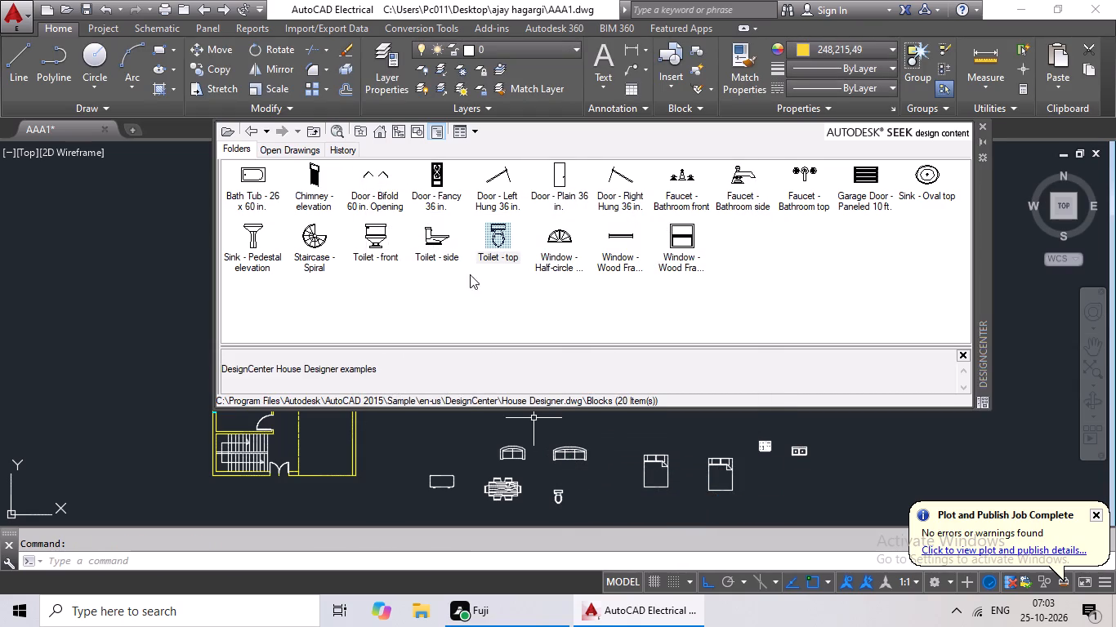
pyautogui.doubleClick(498, 243)
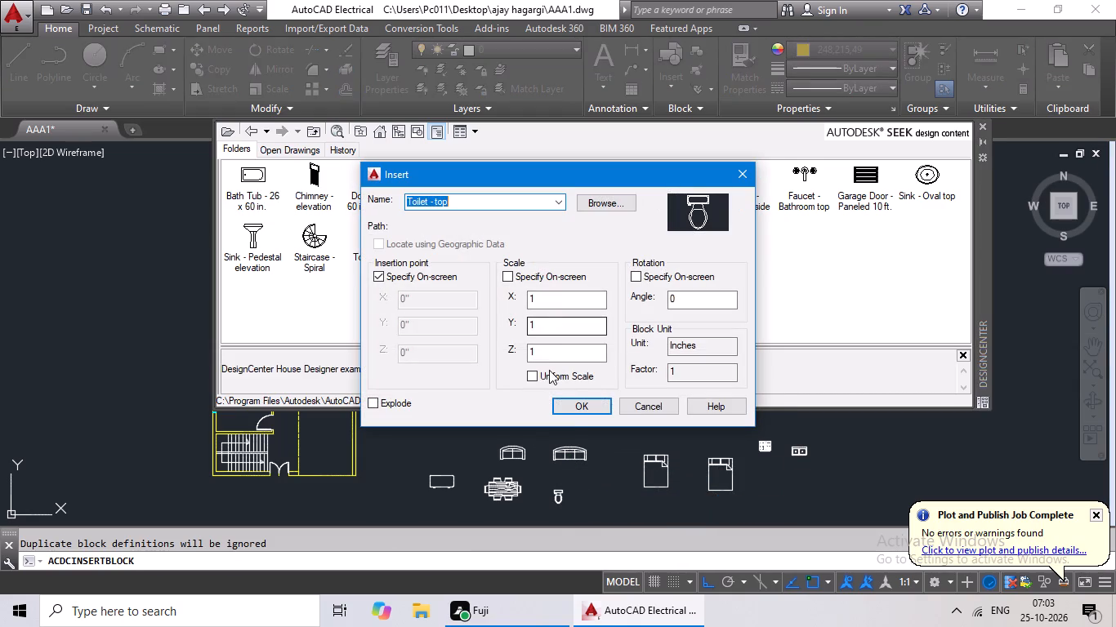
pyautogui.click(572, 404)
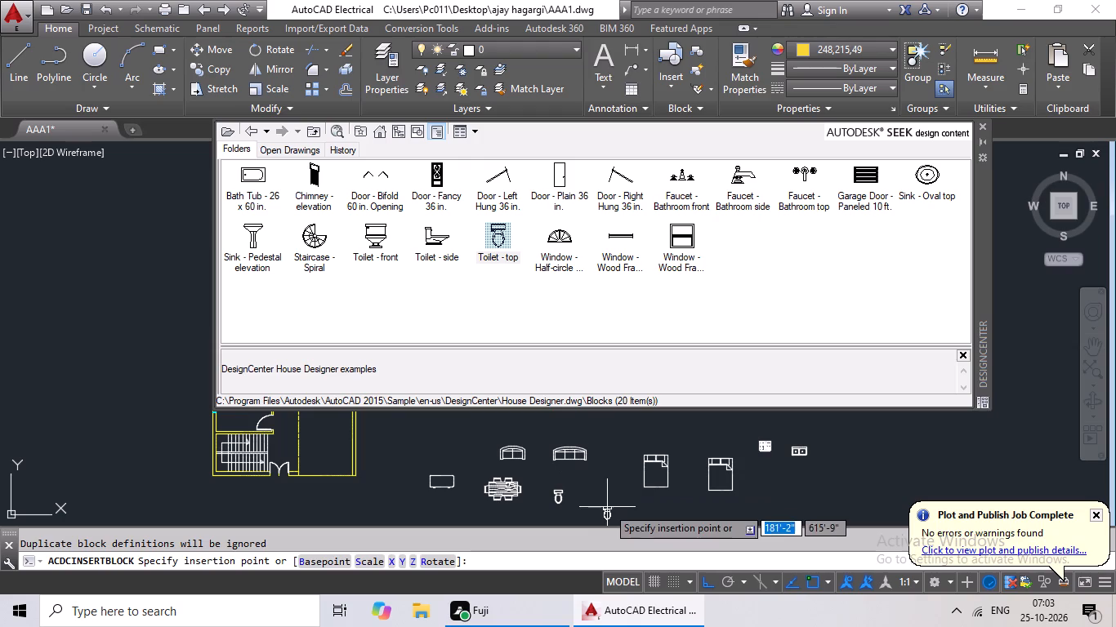
pyautogui.click(597, 488)
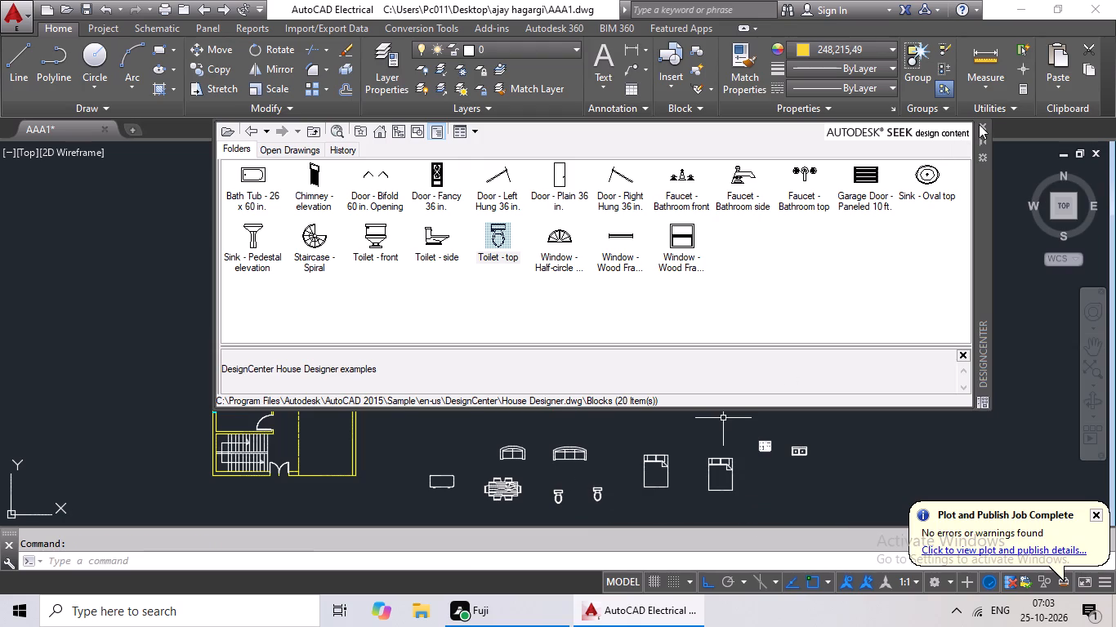
pyautogui.click(979, 124)
pyautogui.moveTo(744, 313); pyautogui.dragTo(725, 252, button='middle')
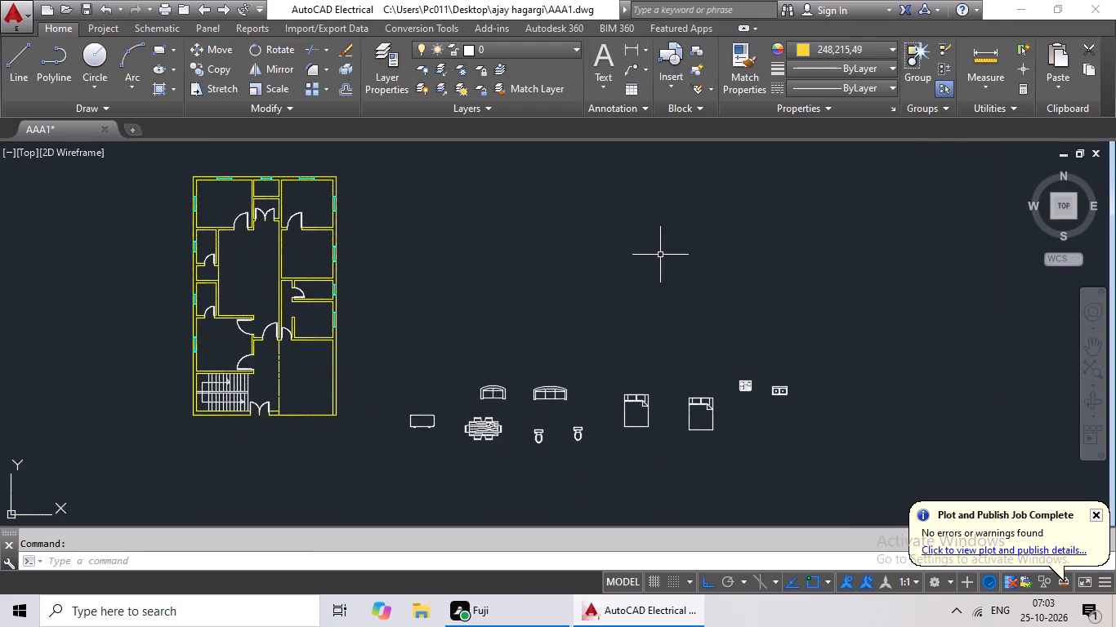
# Scale the western queen bed down by reference, using its full length as the reference and about 4'-9" as the new length.
pyautogui.moveTo(662, 243); pyautogui.dragTo(650, 258, button='middle')
pyautogui.moveTo(614, 362); pyautogui.dragTo(587, 309, button='middle')
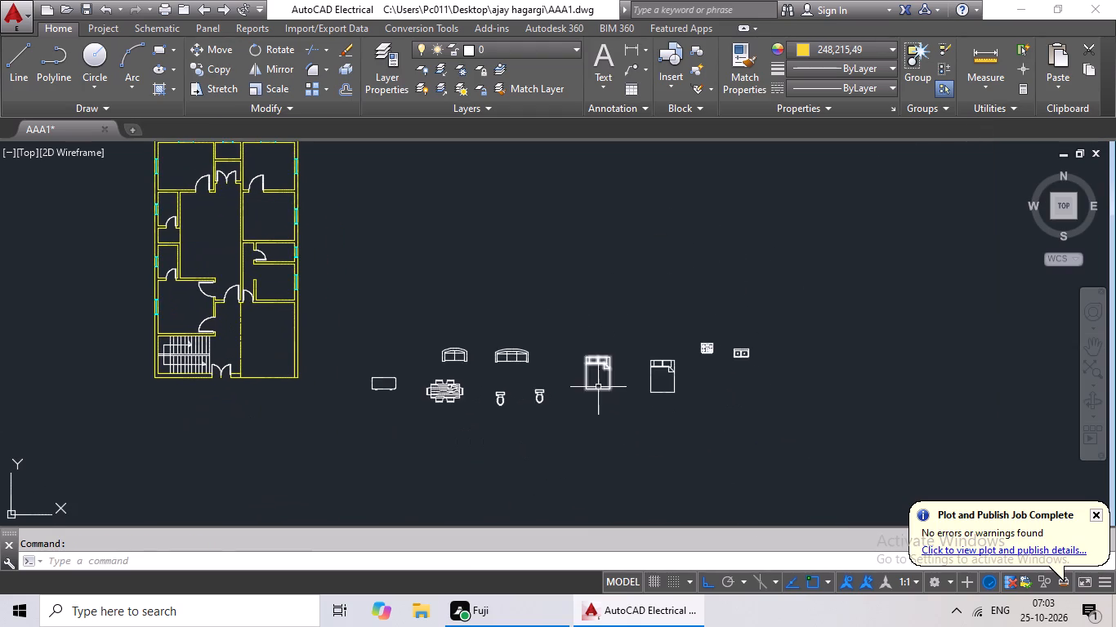
pyautogui.scroll(2, 599, 398)
pyautogui.click(599, 305)
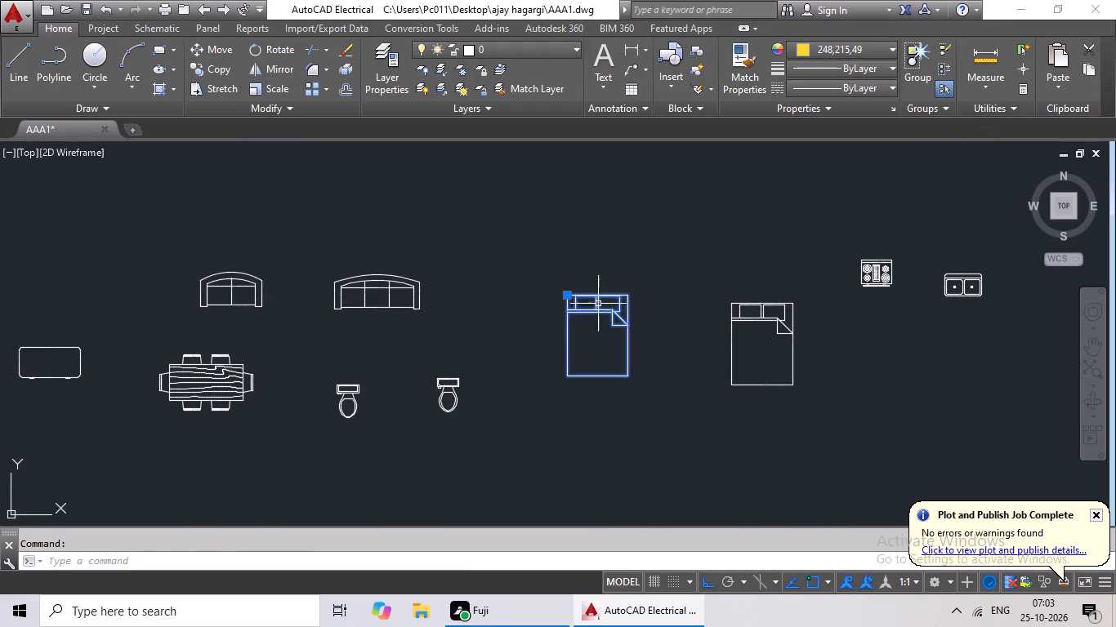
pyautogui.click(280, 91)
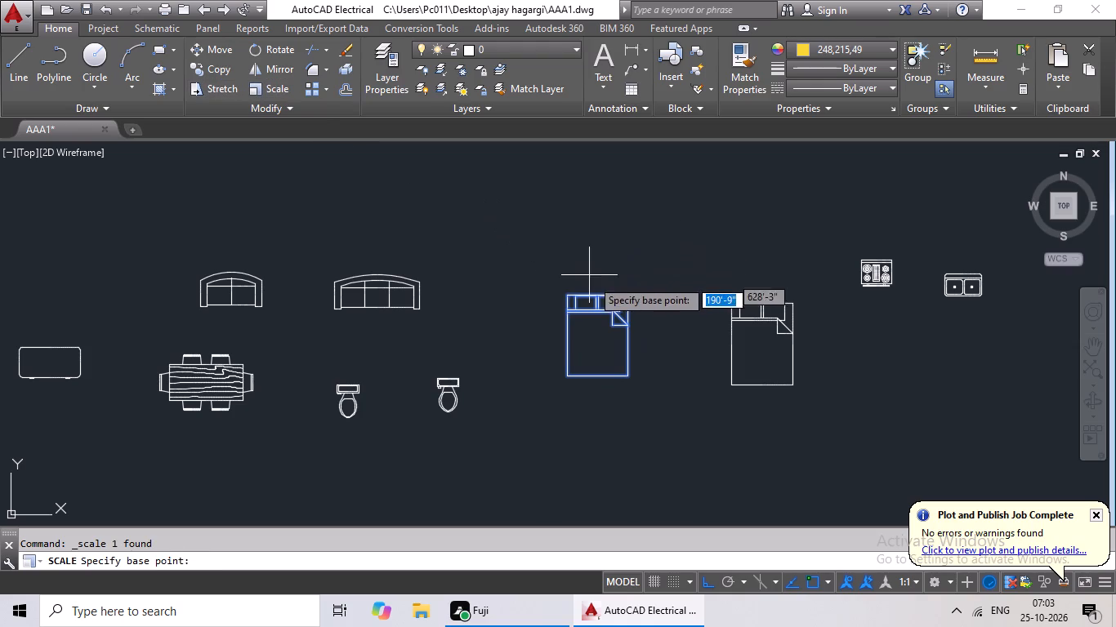
pyautogui.click(596, 292)
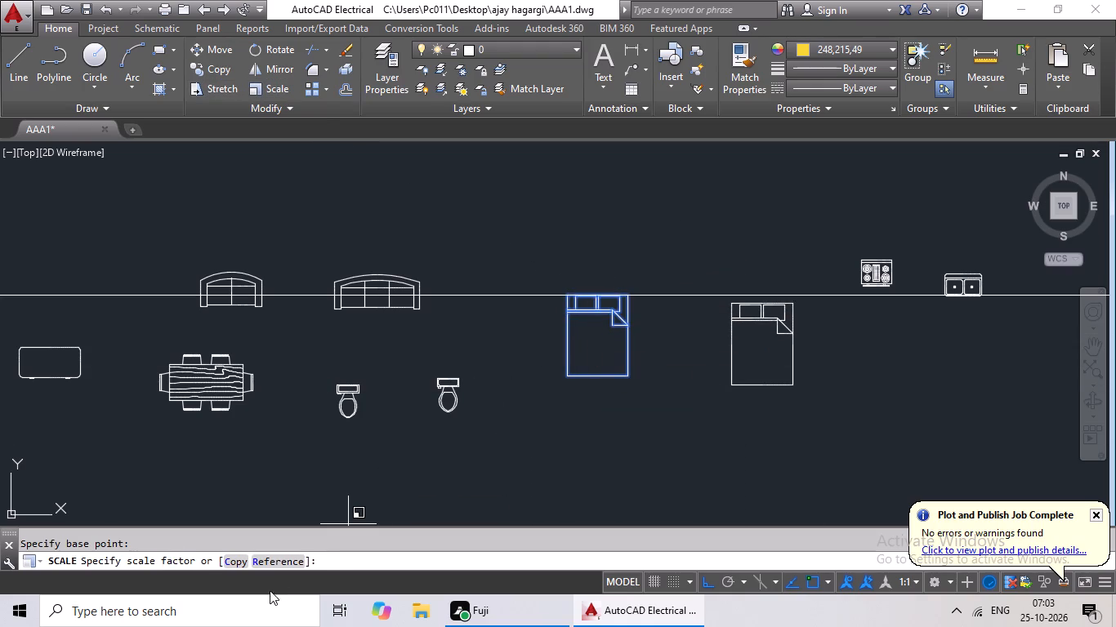
pyautogui.click(279, 560)
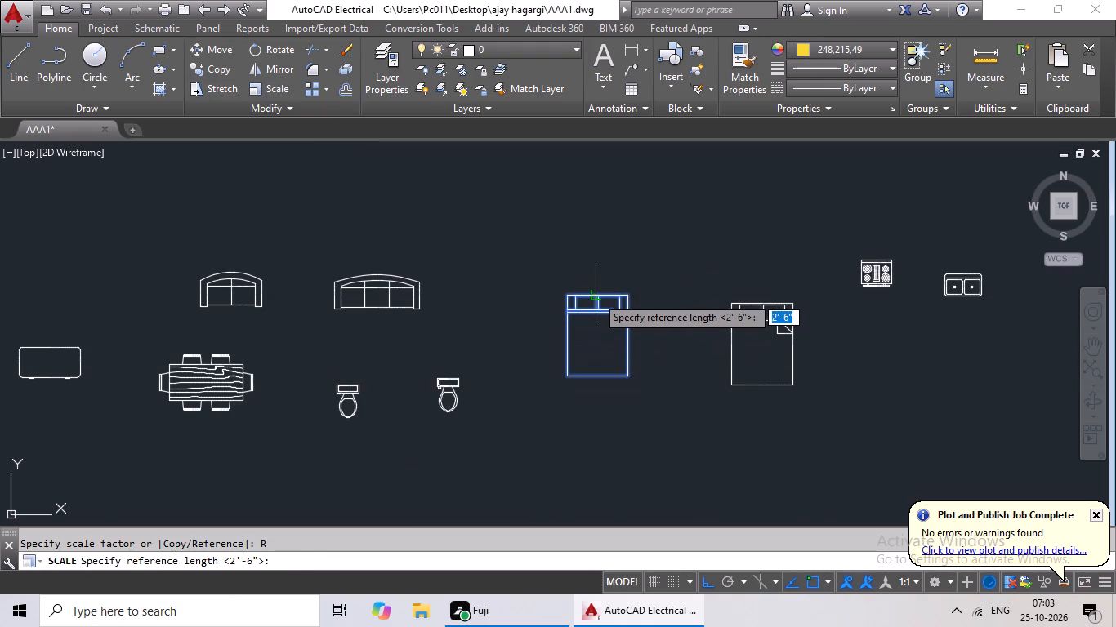
pyautogui.click(596, 296)
pyautogui.moveTo(598, 380); pyautogui.dragTo(600, 366)
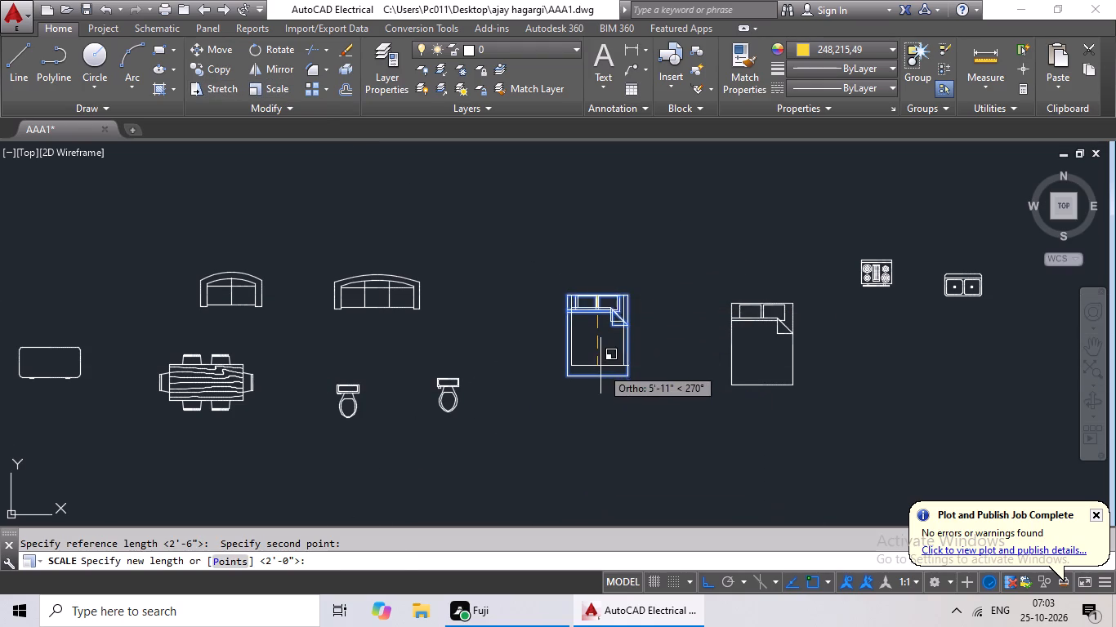
pyautogui.moveTo(600, 366); pyautogui.dragTo(600, 354)
pyautogui.click(600, 354)
# Copy the scaled-down queen bed and paste it near the north wall of the plan's northwest room.
pyautogui.click(617, 307)
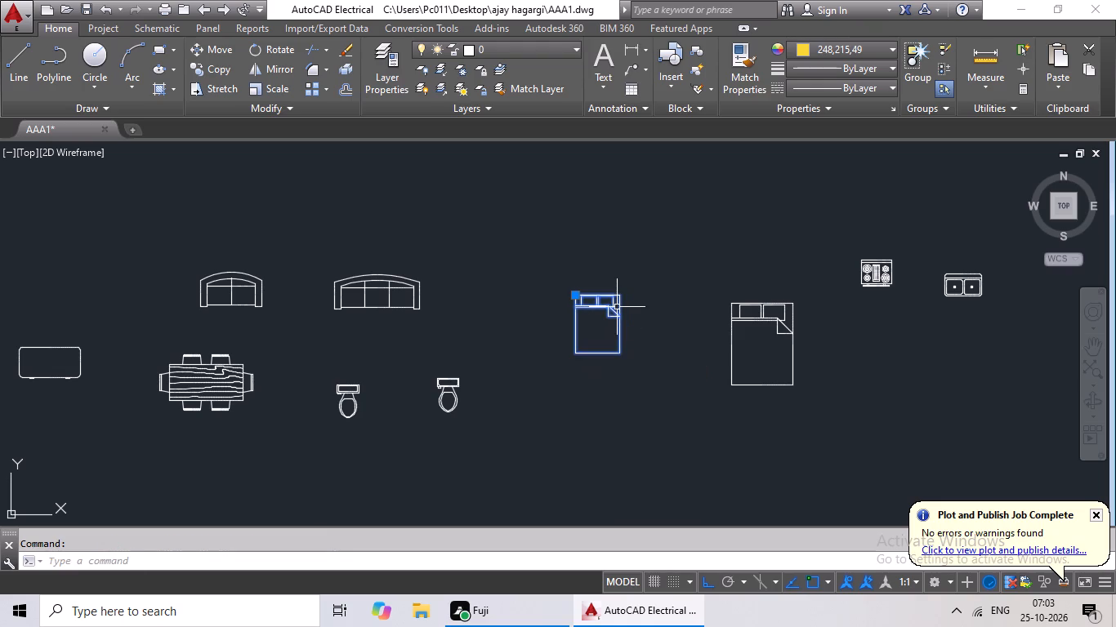
pyautogui.hotkey('ctrl', 'c')
pyautogui.hotkey('ctrl', 'v')
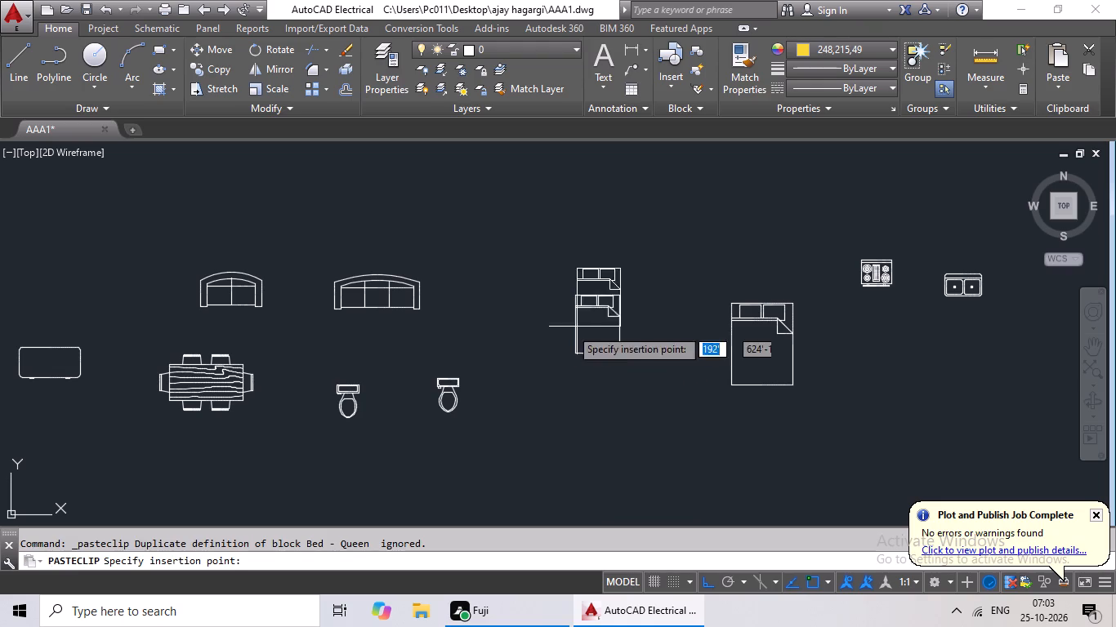
pyautogui.keyDown('ctrl'); pyautogui.scroll(-3, 544, 331); pyautogui.keyUp('ctrl')
pyautogui.moveTo(516, 338); pyautogui.dragTo(605, 366, button='middle')
pyautogui.scroll(3, 374, 230)
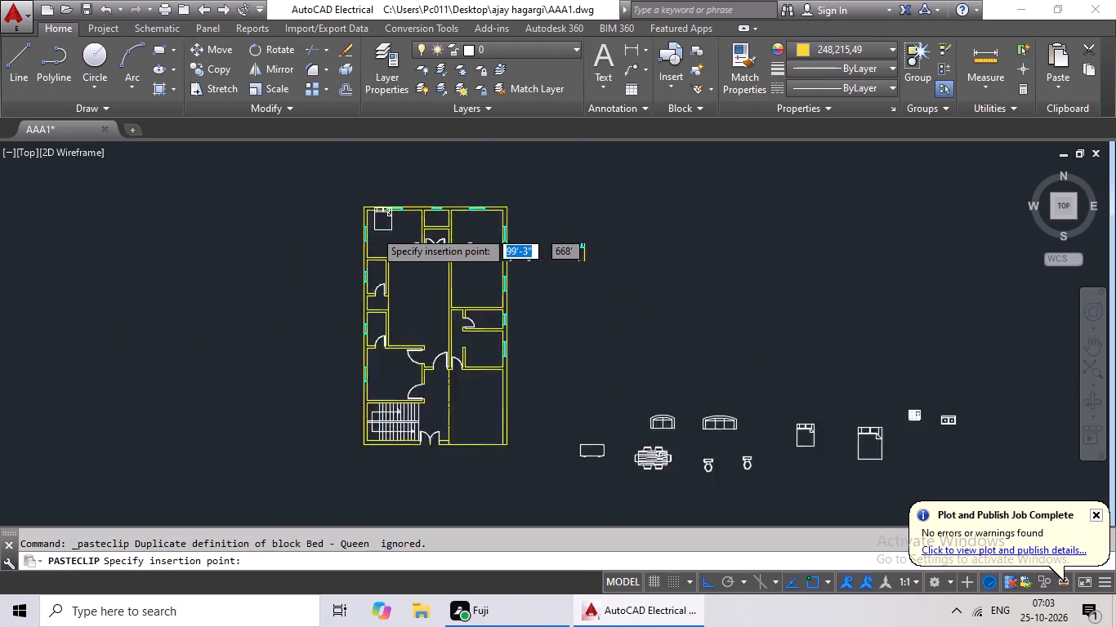
pyautogui.scroll(1, 374, 230)
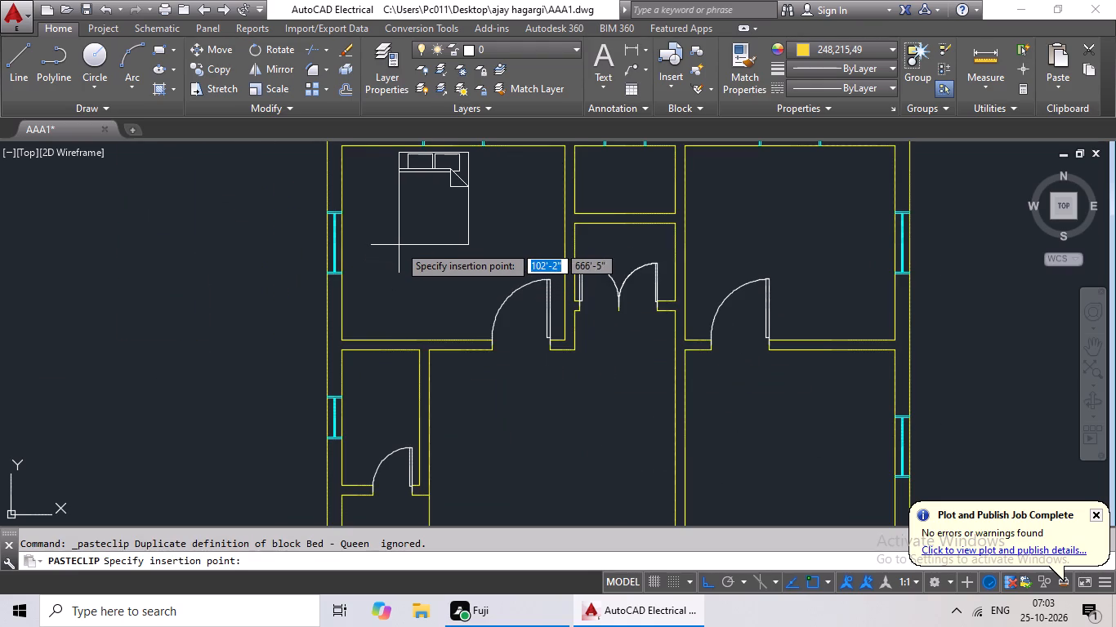
pyautogui.click(399, 245)
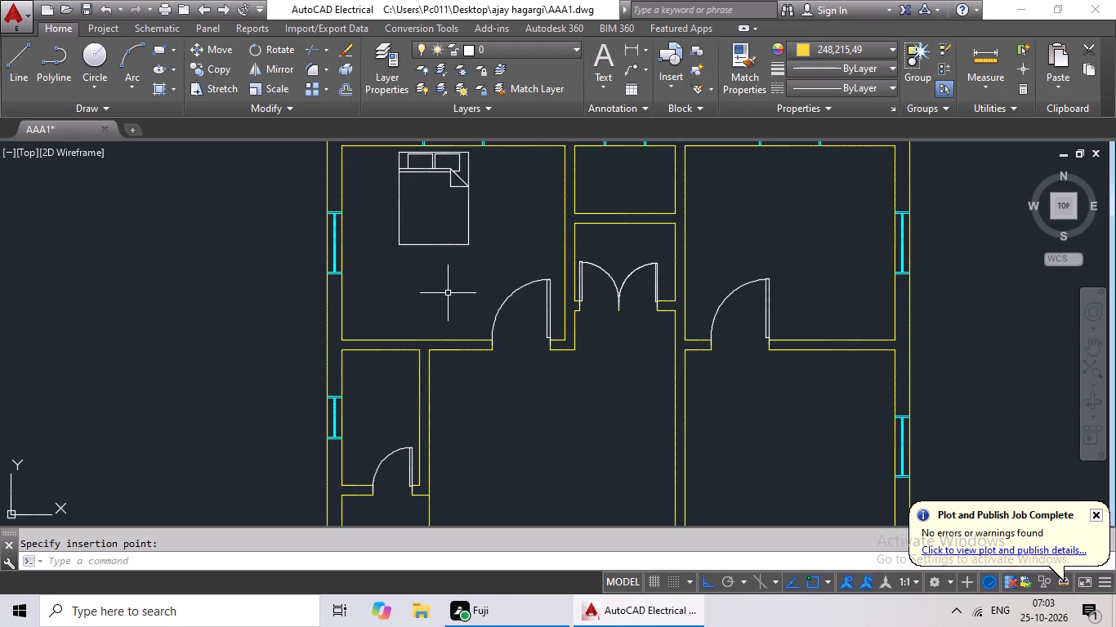
# Paste another copy of the small bed near the northeast corner of the east-side room directly south of the northeast room.
pyautogui.hotkey('ctrl', 'c')
pyautogui.hotkey('ctrl', 'v')
pyautogui.moveTo(745, 269); pyautogui.dragTo(745, 268, button='middle')
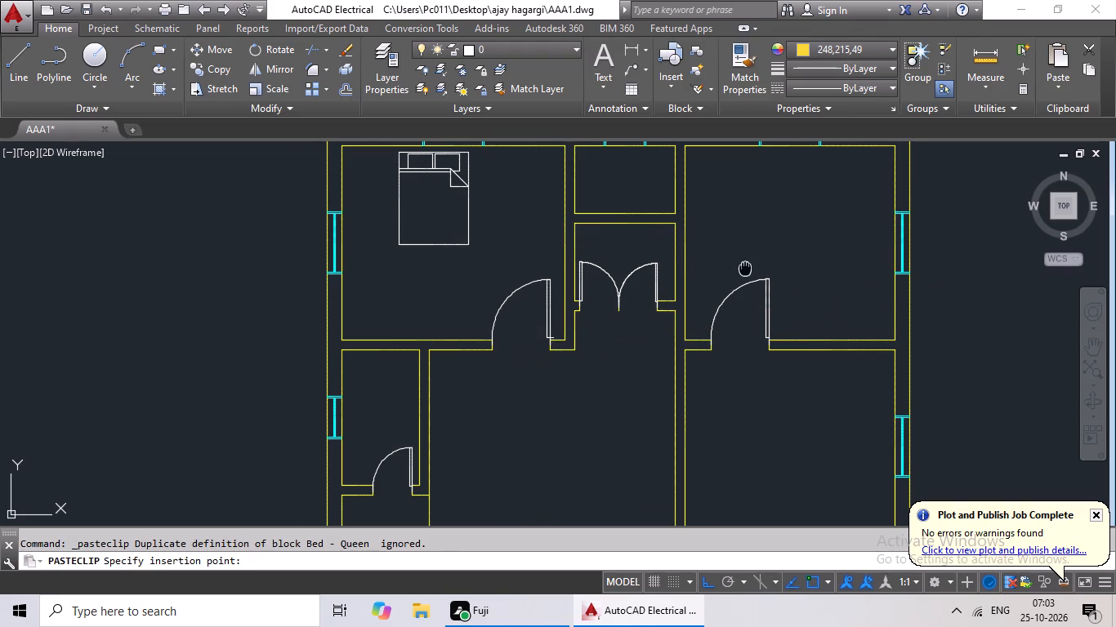
pyautogui.moveTo(745, 268); pyautogui.dragTo(721, 198, button='middle')
pyautogui.moveTo(727, 360); pyautogui.dragTo(708, 322, button='middle')
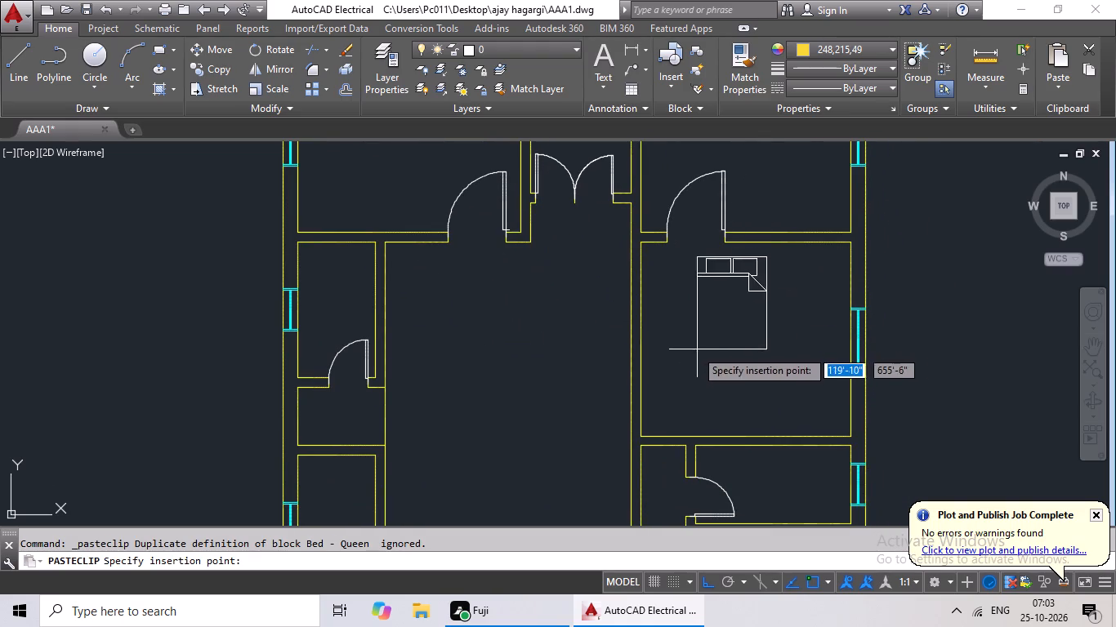
pyautogui.click(768, 340)
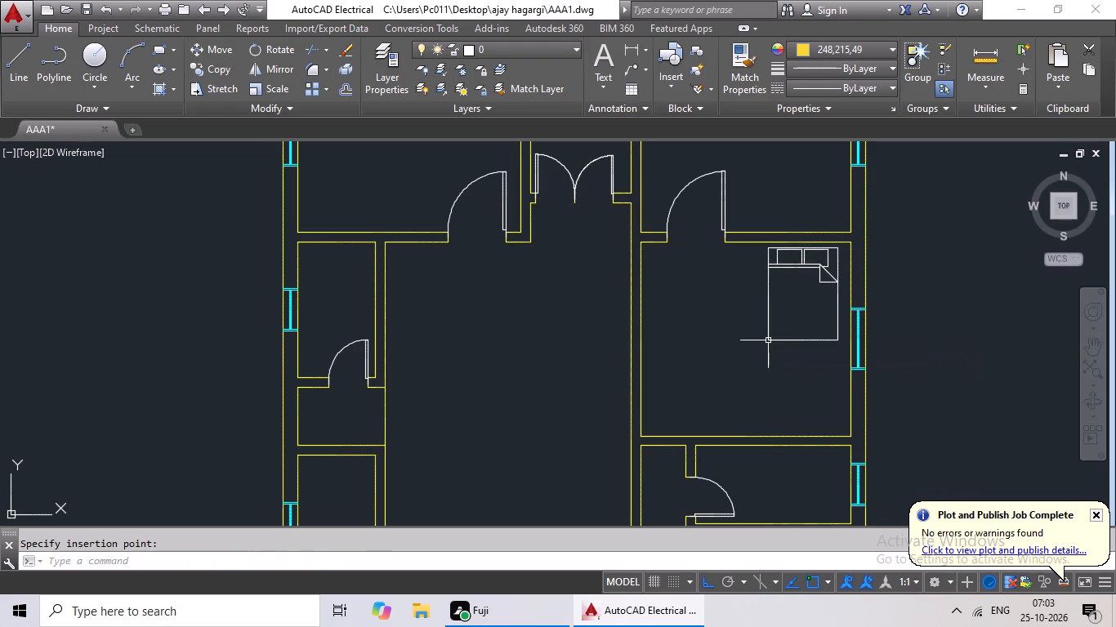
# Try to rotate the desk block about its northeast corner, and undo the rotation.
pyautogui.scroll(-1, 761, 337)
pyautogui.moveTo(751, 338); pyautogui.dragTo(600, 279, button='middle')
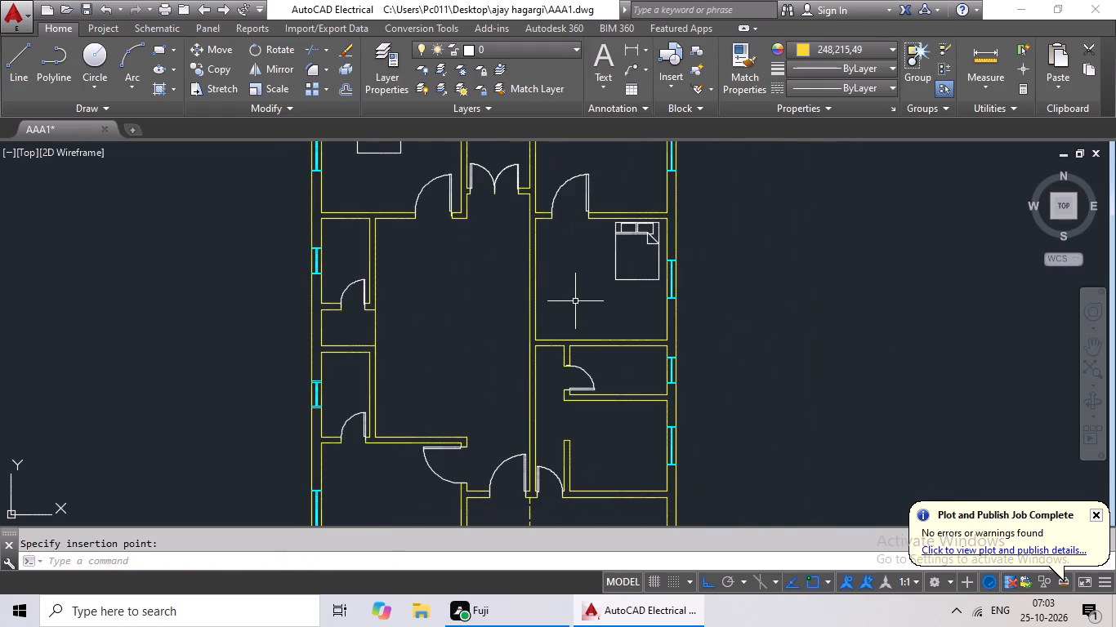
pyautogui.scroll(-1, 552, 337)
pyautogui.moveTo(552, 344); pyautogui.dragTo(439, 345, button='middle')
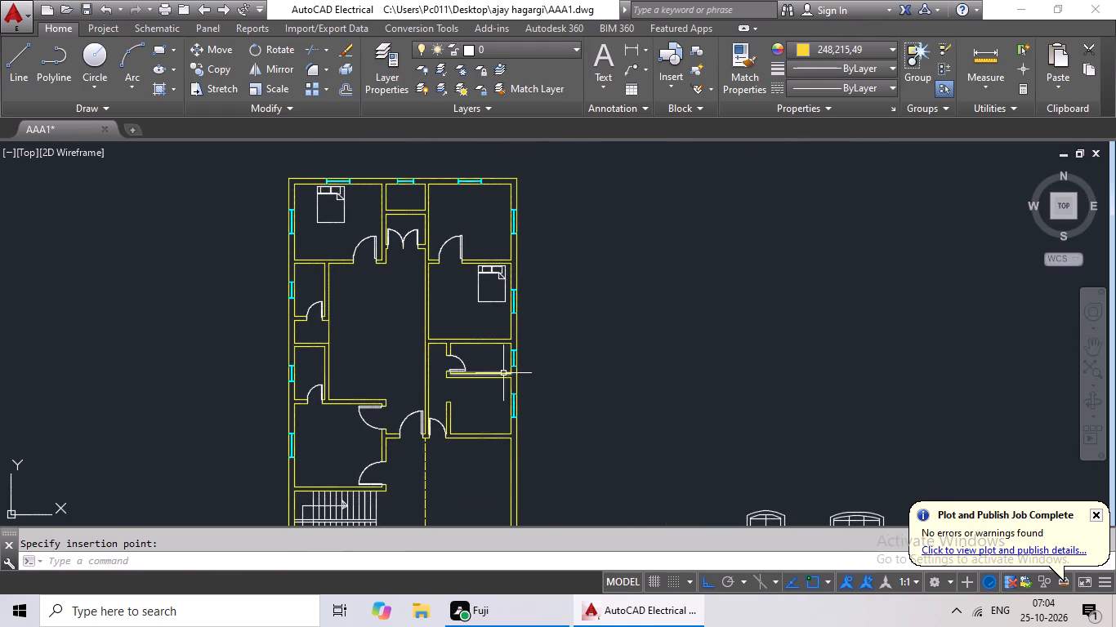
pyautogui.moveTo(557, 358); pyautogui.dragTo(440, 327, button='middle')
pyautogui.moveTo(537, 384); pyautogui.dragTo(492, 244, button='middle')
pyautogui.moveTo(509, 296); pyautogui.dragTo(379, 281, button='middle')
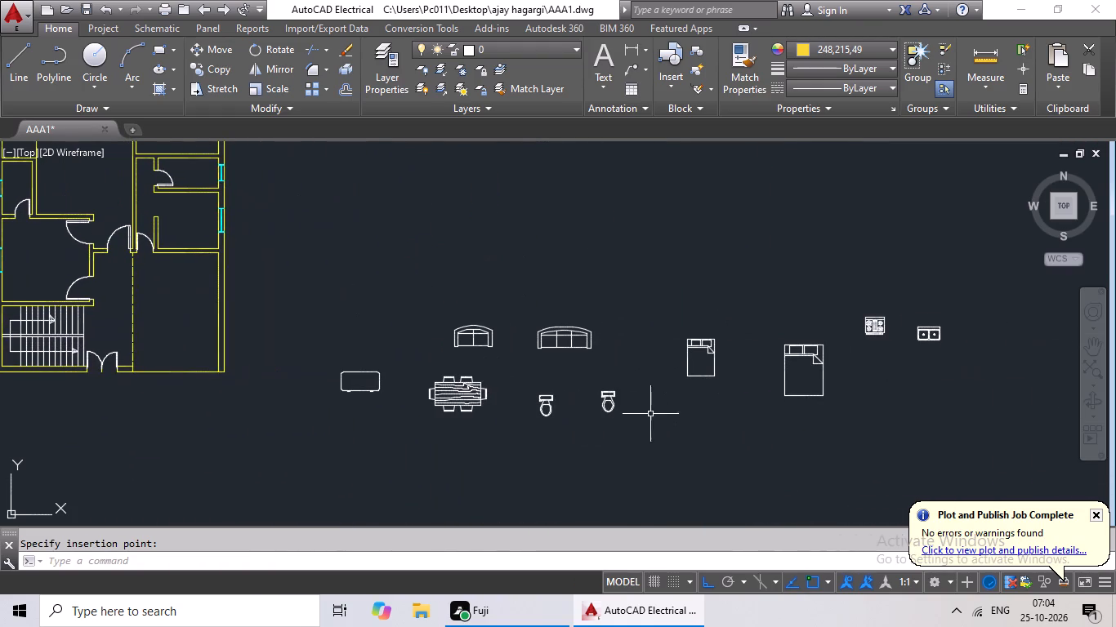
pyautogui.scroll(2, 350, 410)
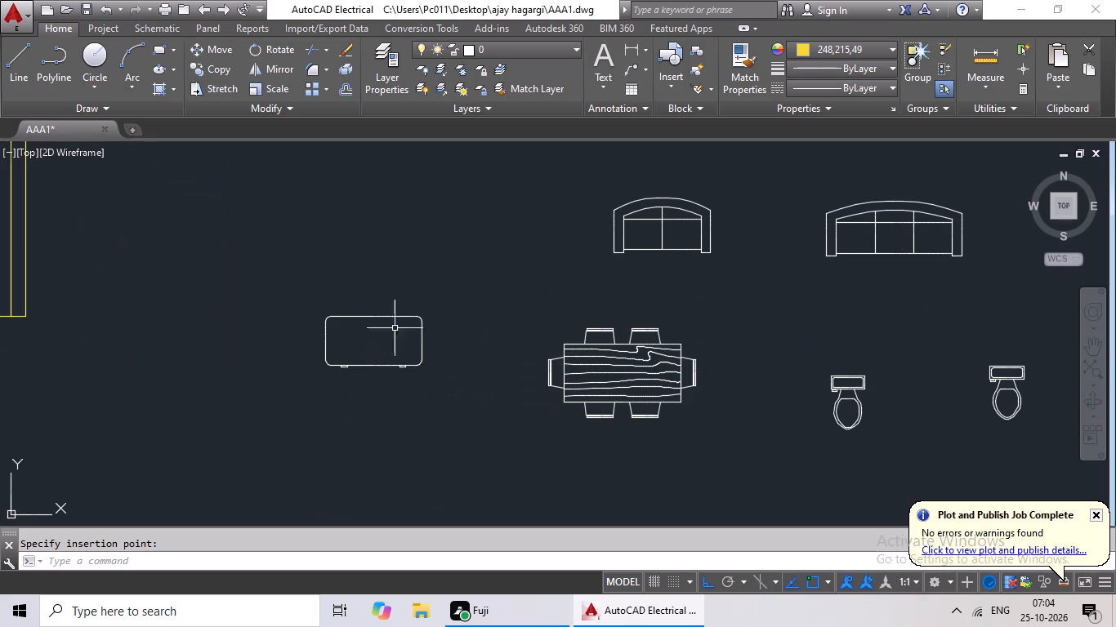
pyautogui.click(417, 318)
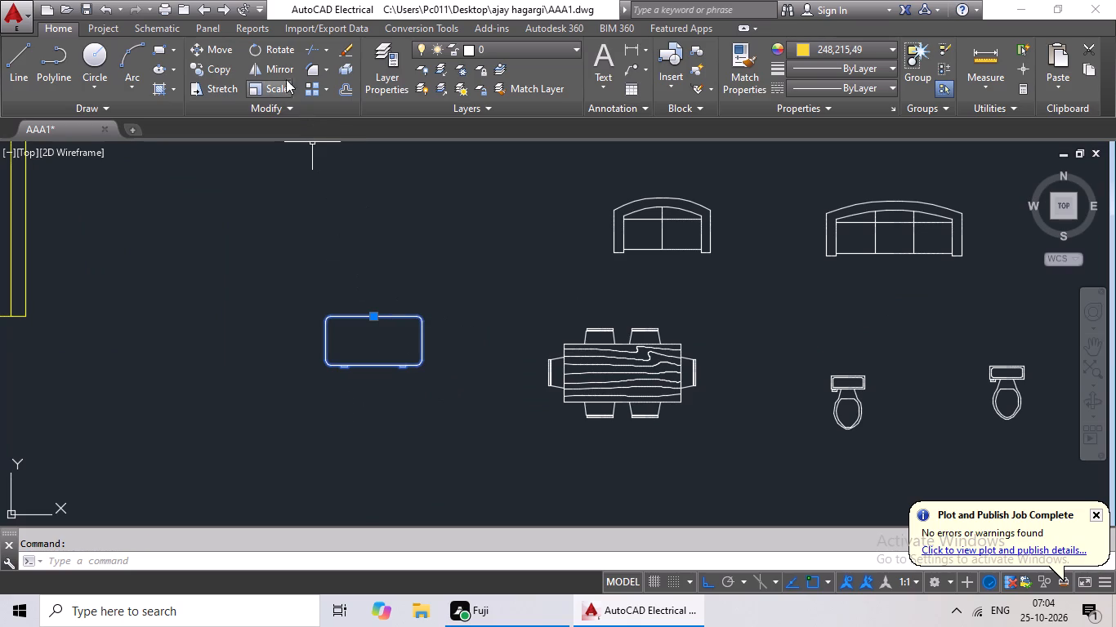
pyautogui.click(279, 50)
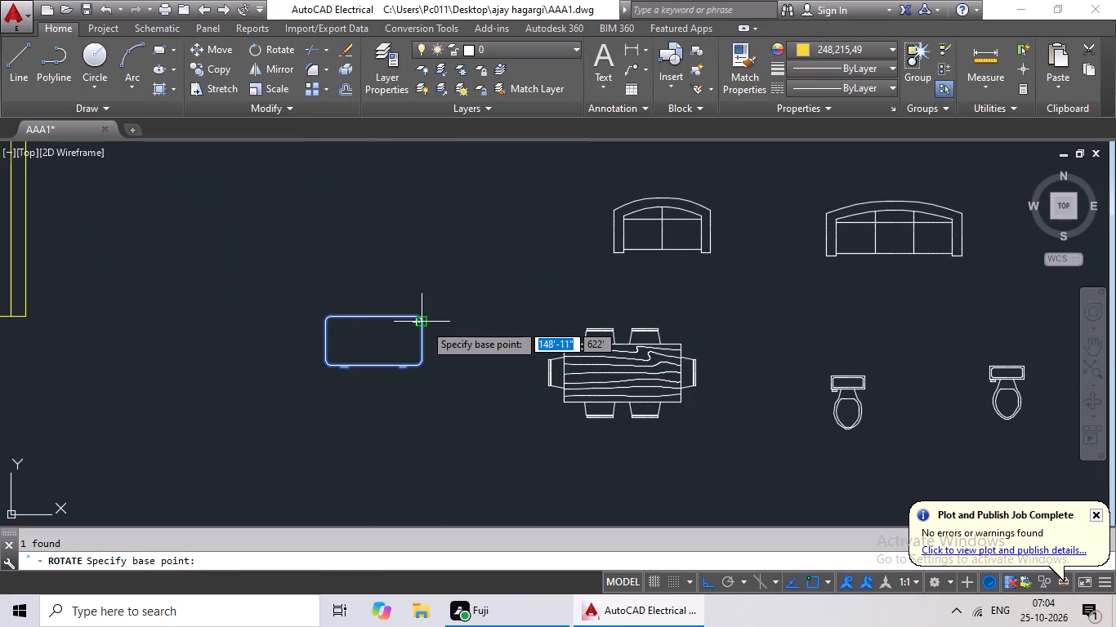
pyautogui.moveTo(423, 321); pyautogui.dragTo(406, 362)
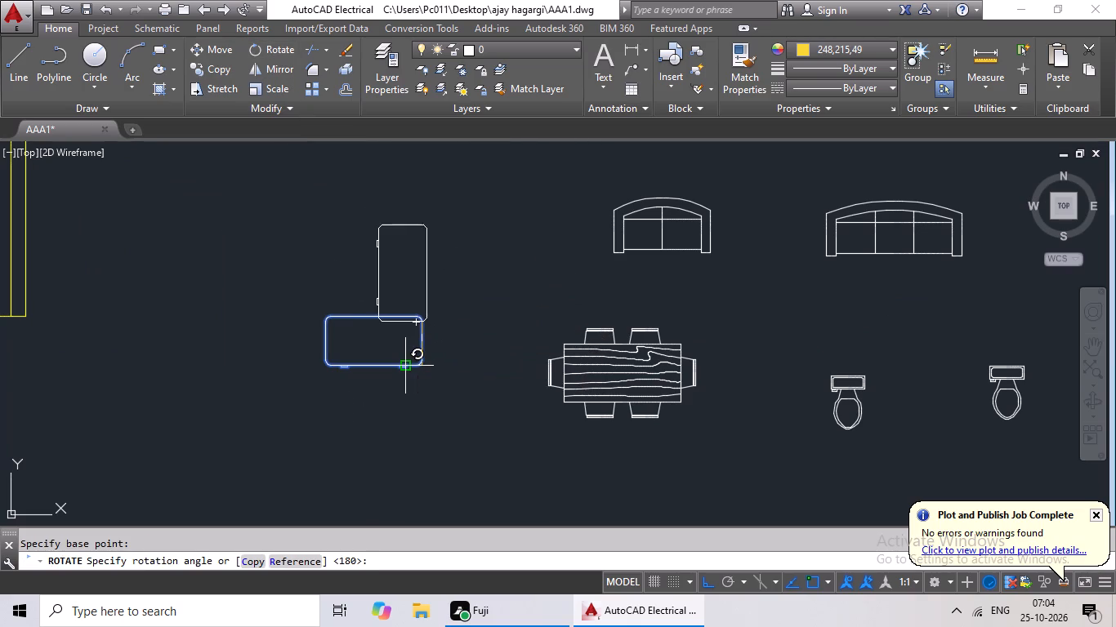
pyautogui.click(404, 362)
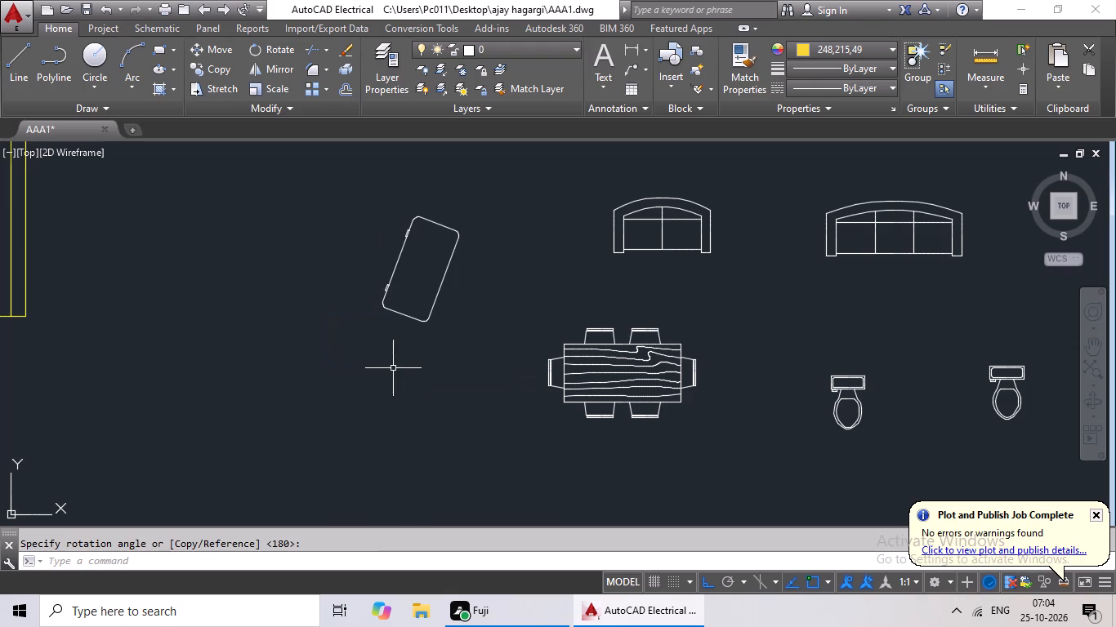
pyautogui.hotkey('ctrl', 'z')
# Rotate the desk block 270° about its northeast corner so its long side runs north-south.
pyautogui.click(378, 317)
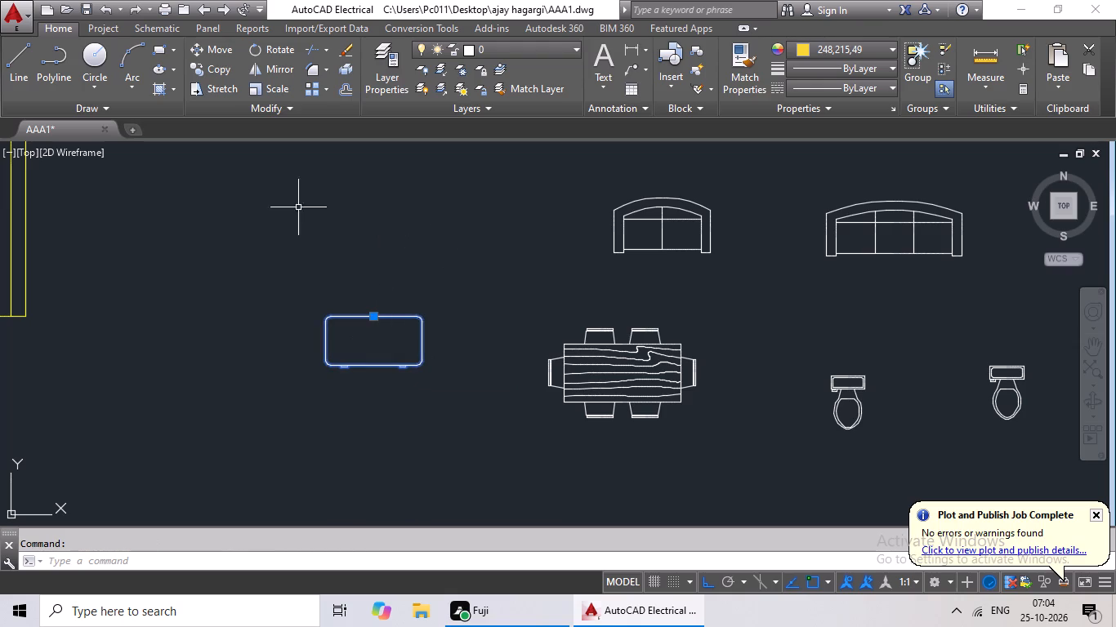
pyautogui.click(252, 47)
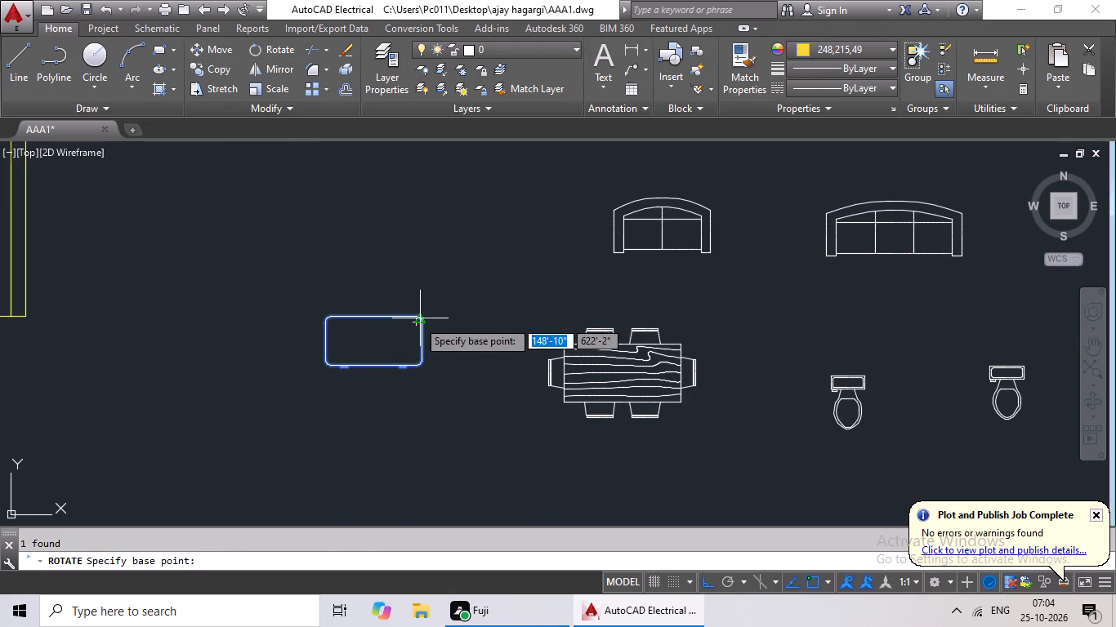
pyautogui.moveTo(417, 320); pyautogui.dragTo(478, 429)
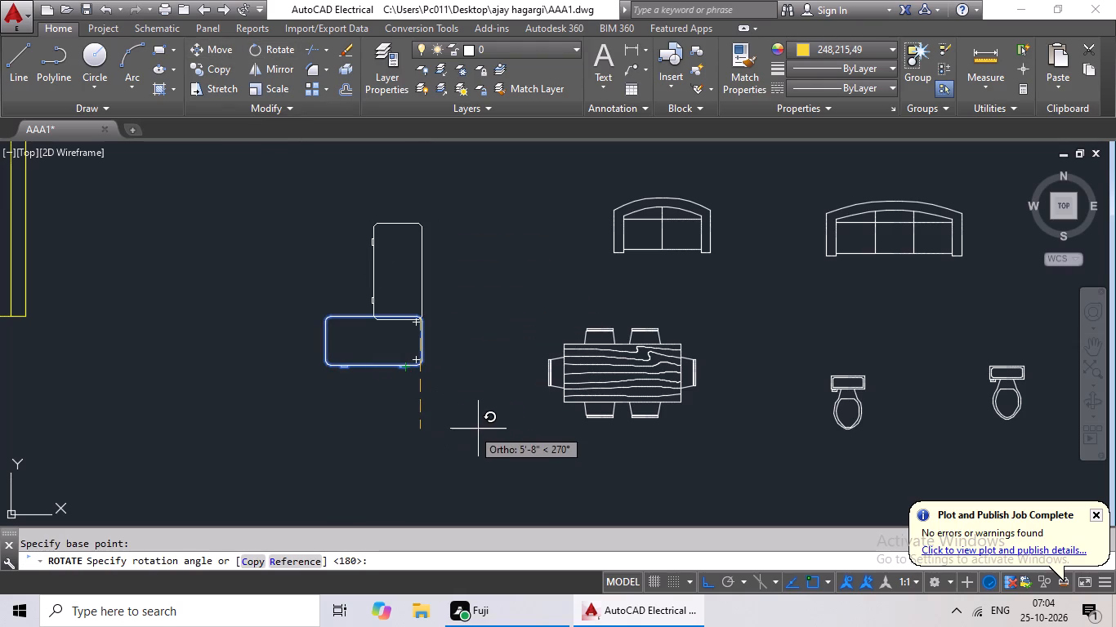
pyautogui.moveTo(478, 429); pyautogui.dragTo(490, 429)
pyautogui.click(490, 429)
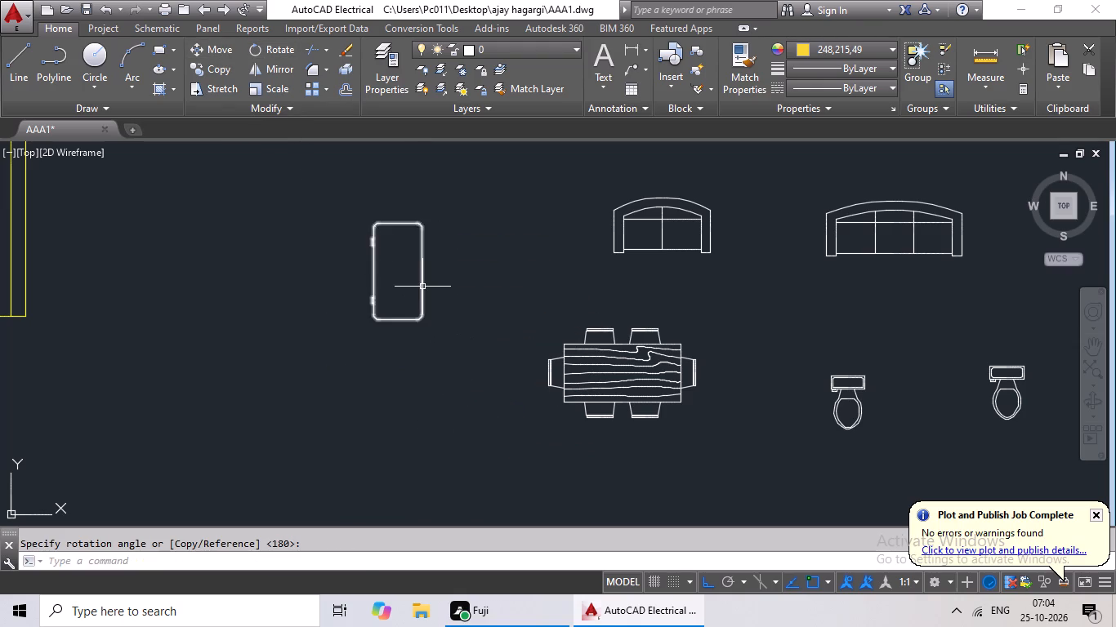
# Scale the rotated desk down by reference from the middle of its north edge to roughly two-thirds of its length.
pyautogui.click(422, 286)
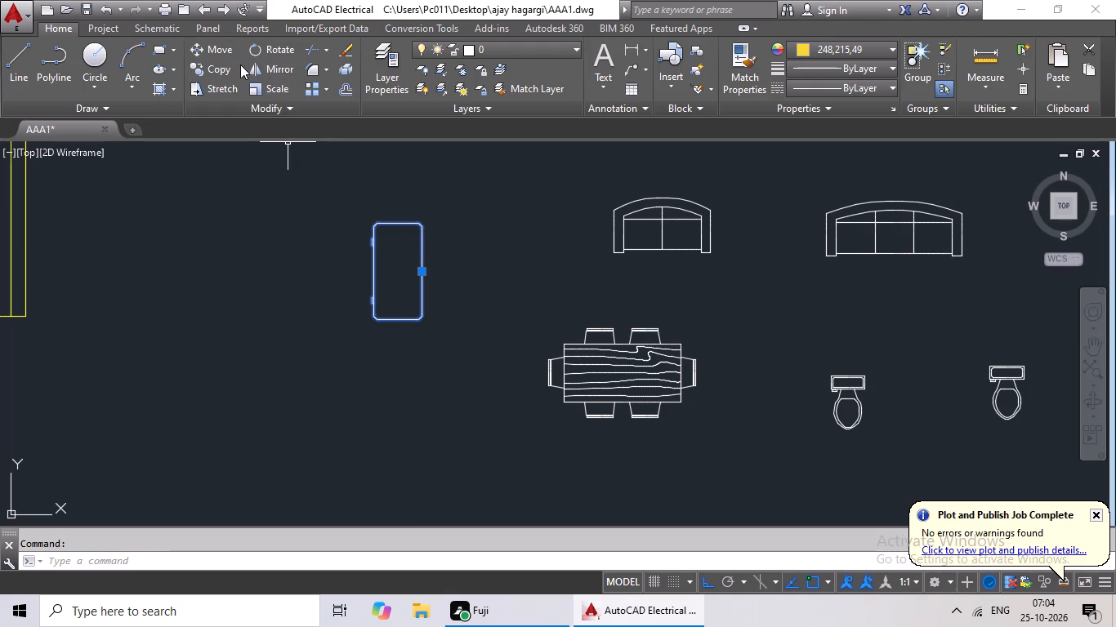
pyautogui.click(281, 84)
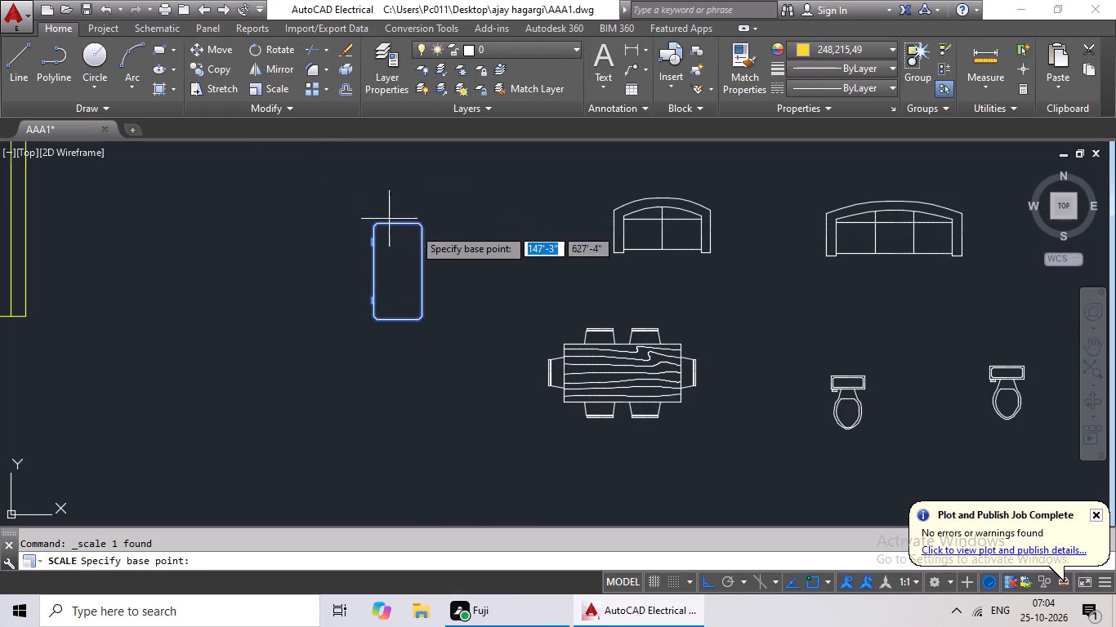
pyautogui.click(399, 222)
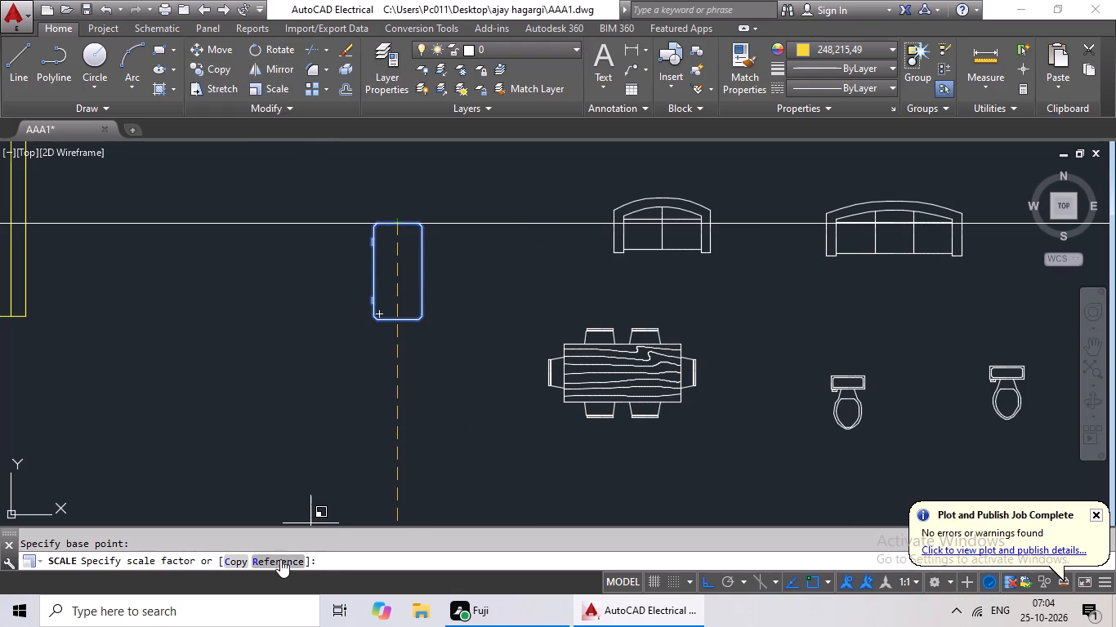
pyautogui.click(280, 559)
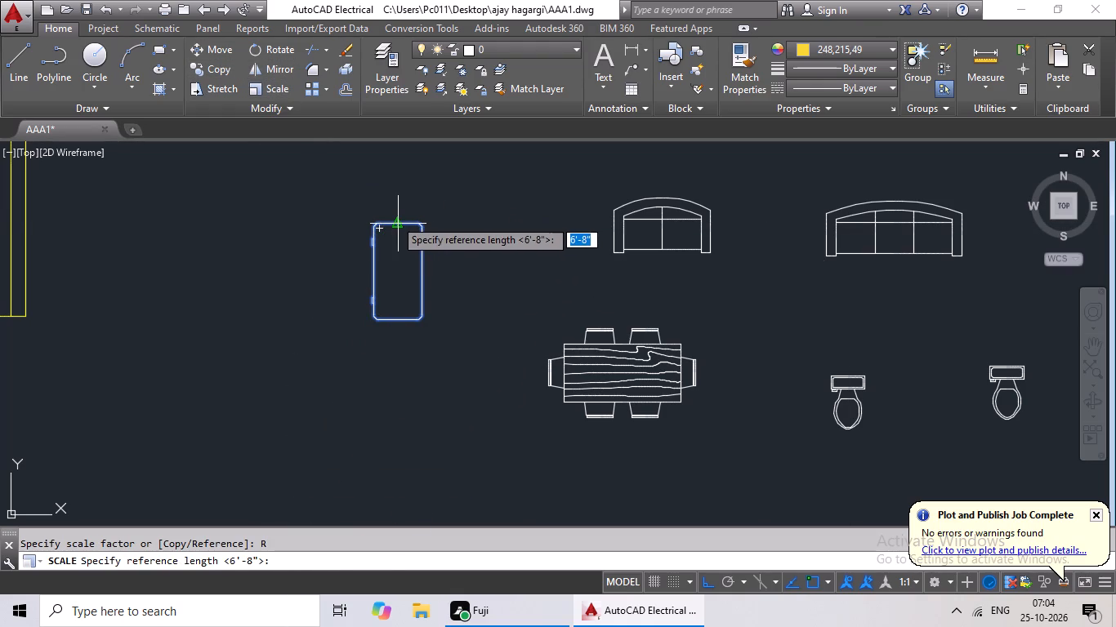
pyautogui.click(395, 219)
pyautogui.moveTo(396, 326); pyautogui.dragTo(403, 290)
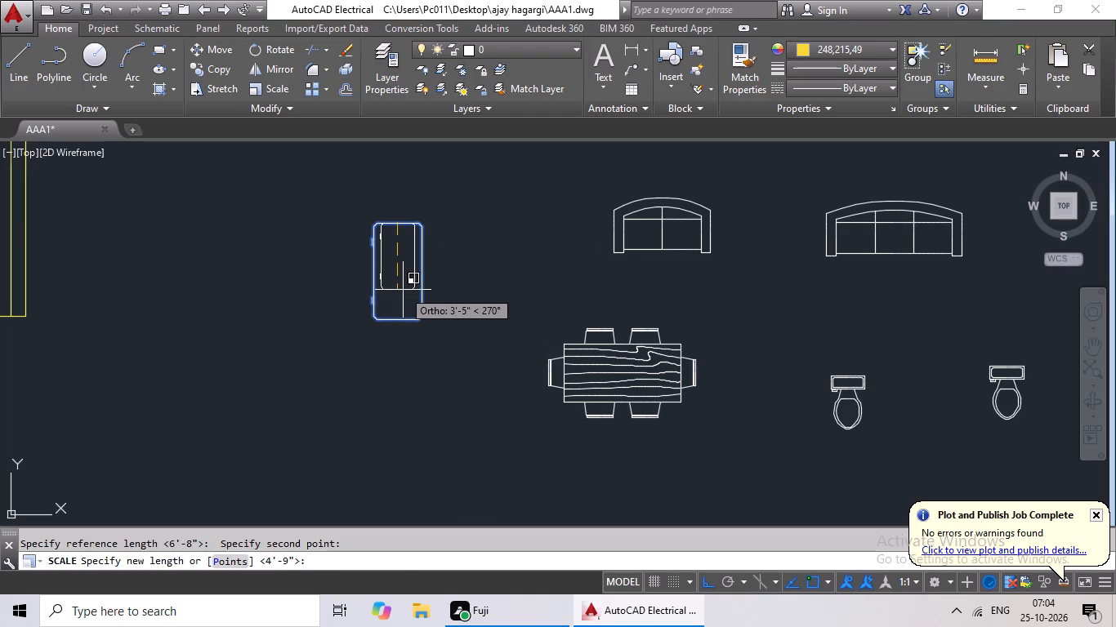
pyautogui.moveTo(403, 290); pyautogui.dragTo(404, 285)
pyautogui.click(404, 285)
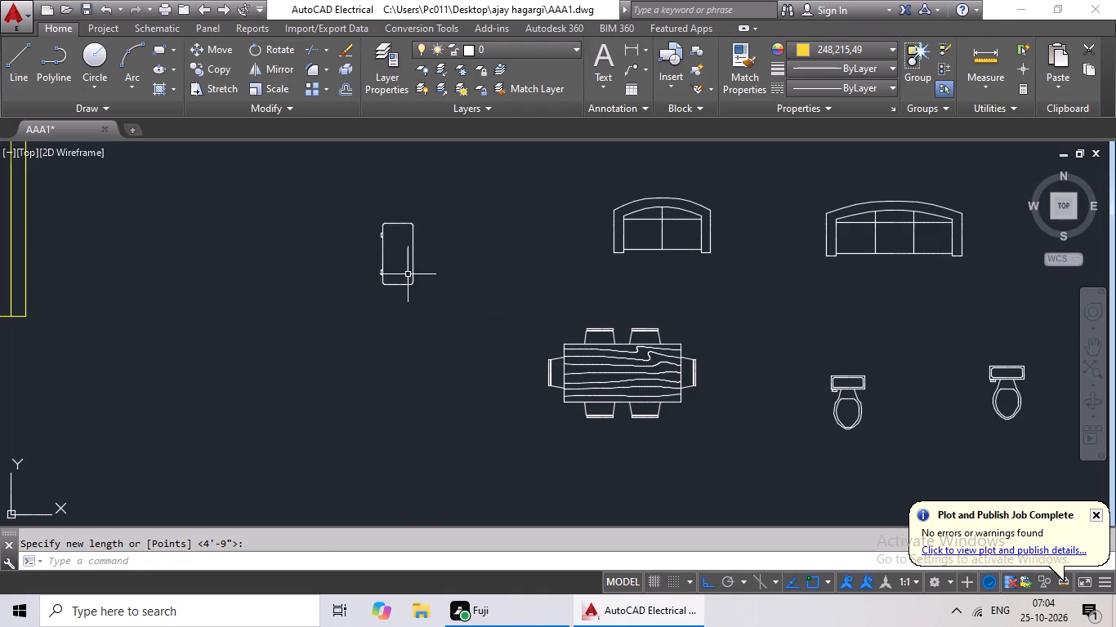
# Rotate the three-seat sofa about its northeast corner so it runs north-south with its back facing west.
pyautogui.moveTo(459, 261); pyautogui.dragTo(375, 301, button='middle')
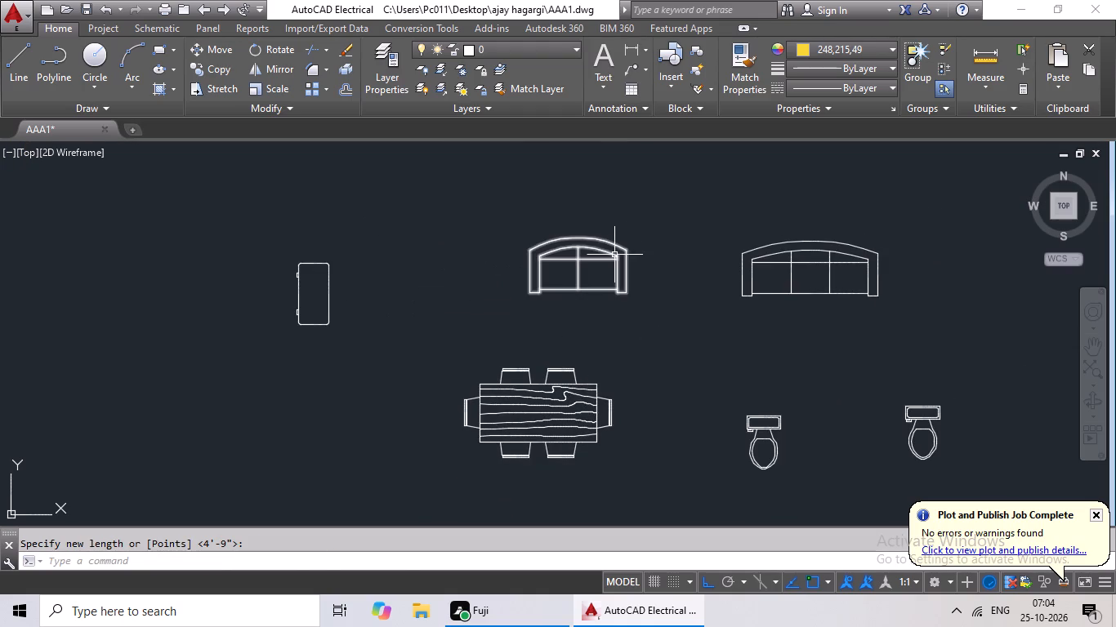
pyautogui.click(755, 249)
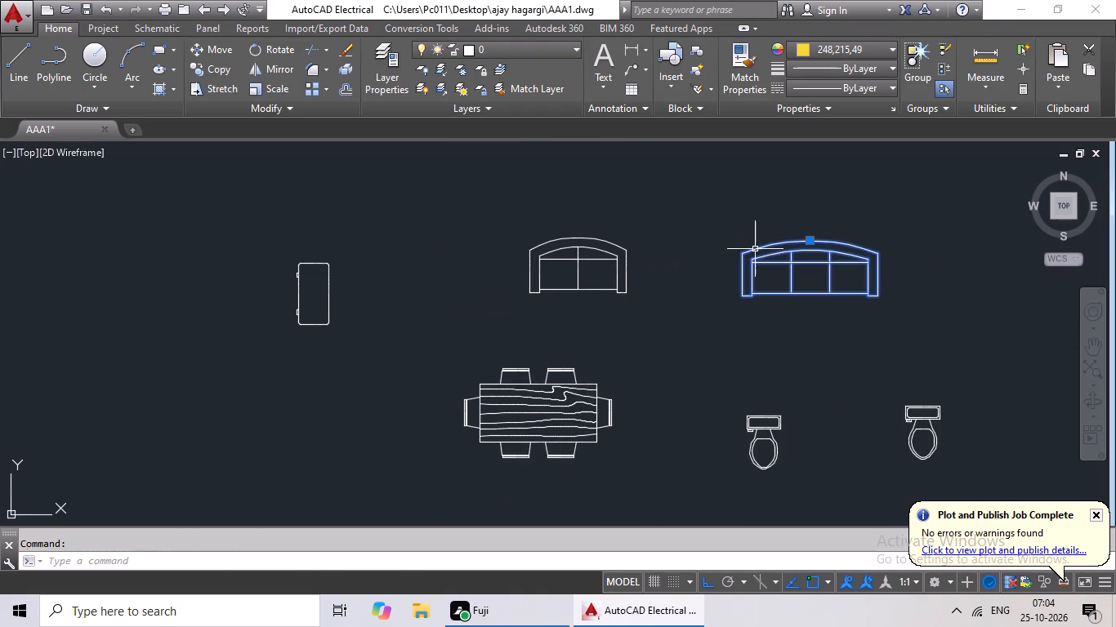
pyautogui.moveTo(751, 261); pyautogui.dragTo(550, 358, button='middle')
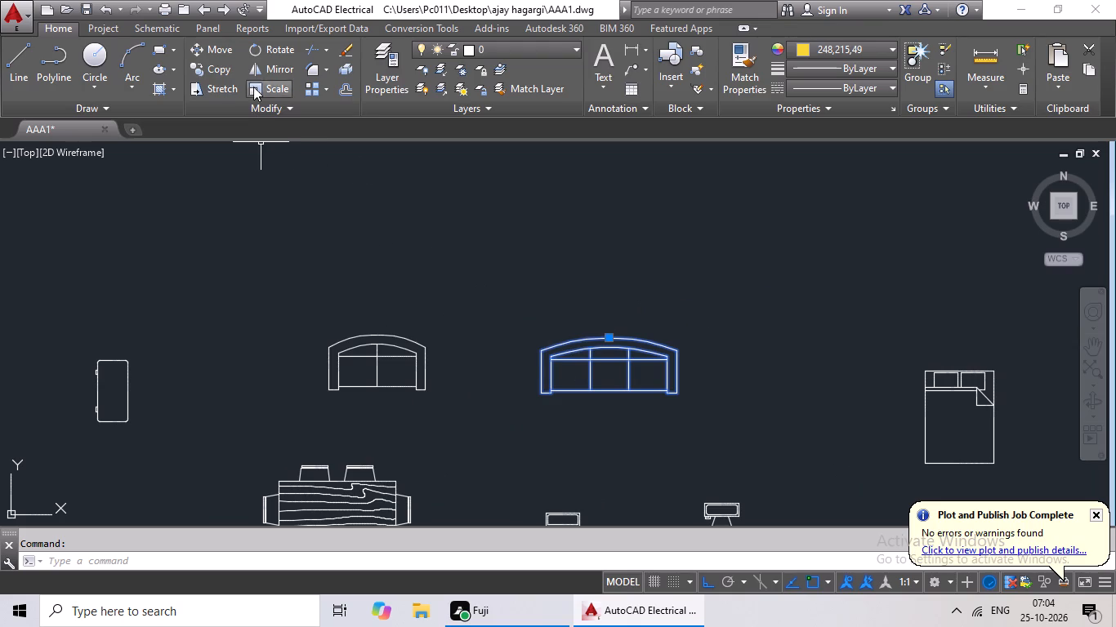
pyautogui.click(257, 42)
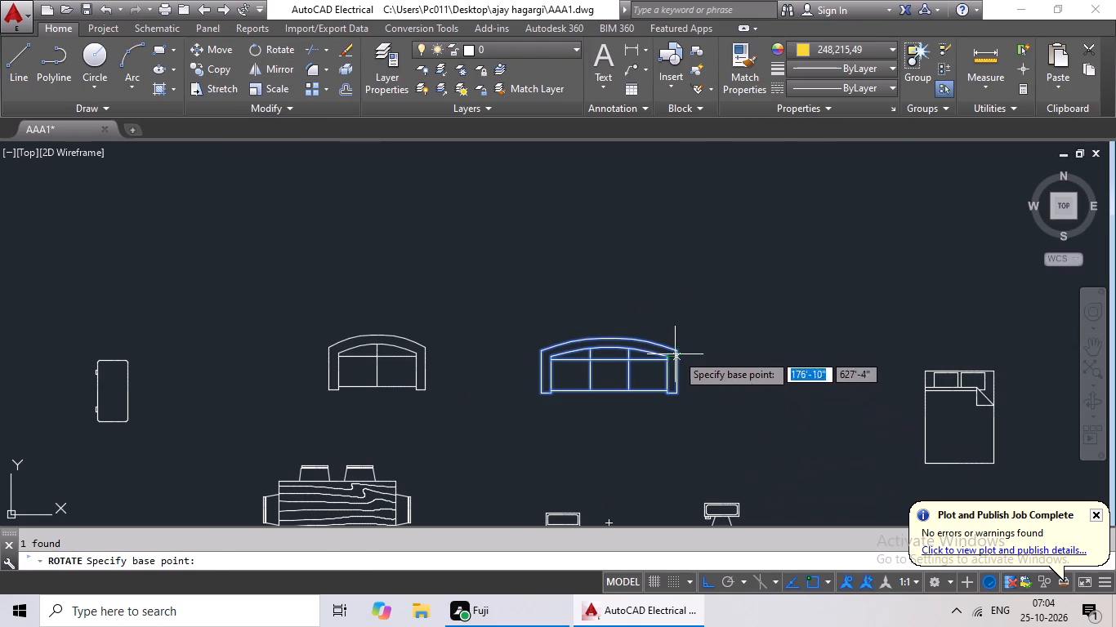
pyautogui.moveTo(678, 353); pyautogui.dragTo(637, 273)
pyautogui.click(636, 272)
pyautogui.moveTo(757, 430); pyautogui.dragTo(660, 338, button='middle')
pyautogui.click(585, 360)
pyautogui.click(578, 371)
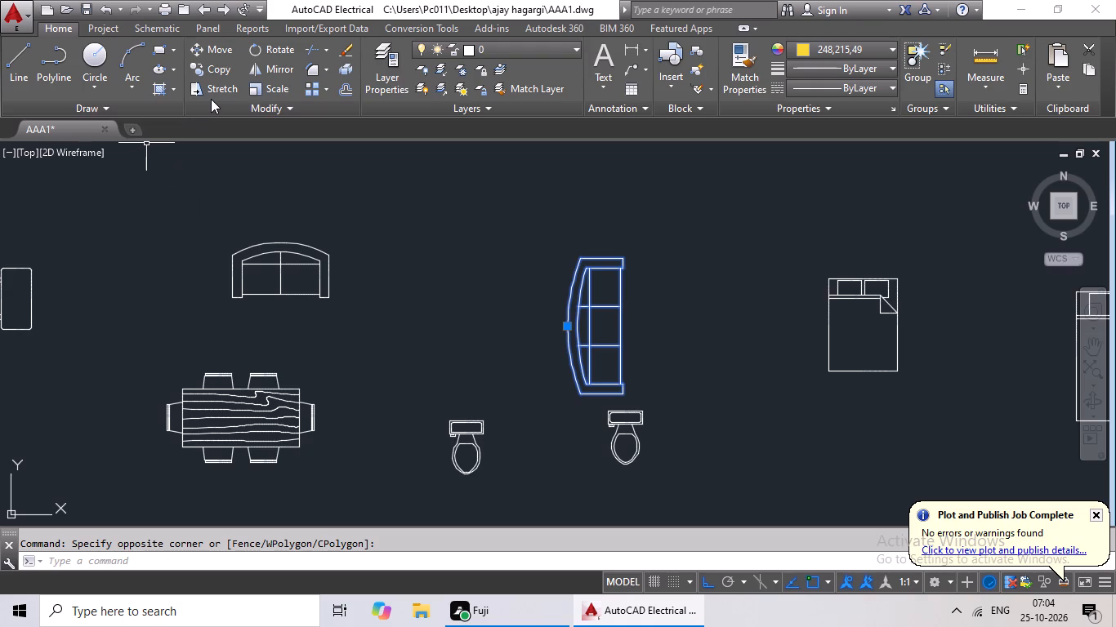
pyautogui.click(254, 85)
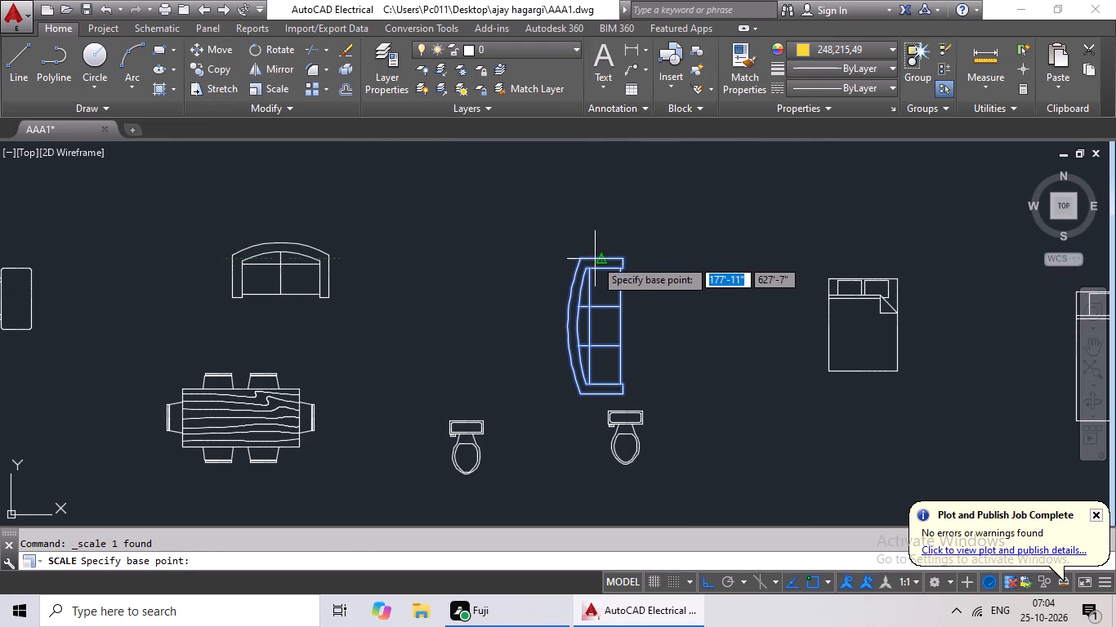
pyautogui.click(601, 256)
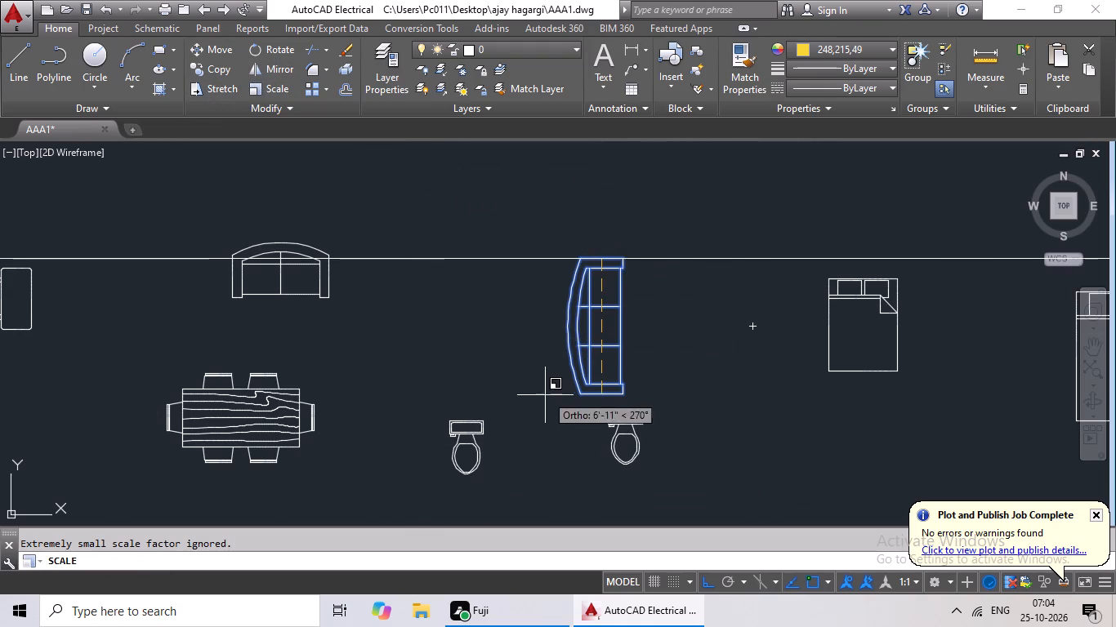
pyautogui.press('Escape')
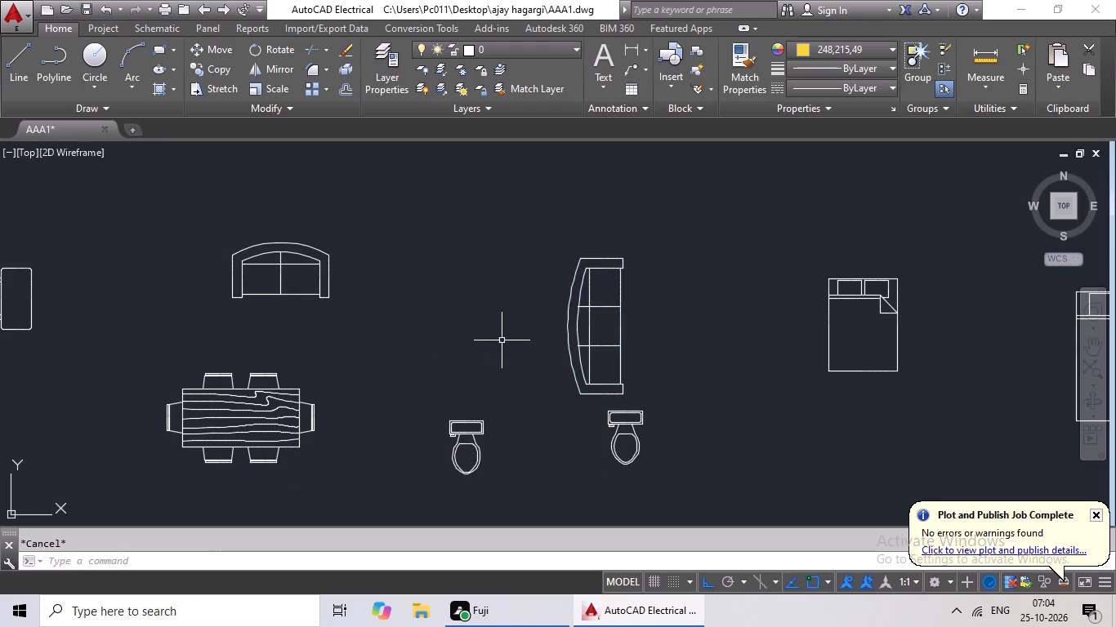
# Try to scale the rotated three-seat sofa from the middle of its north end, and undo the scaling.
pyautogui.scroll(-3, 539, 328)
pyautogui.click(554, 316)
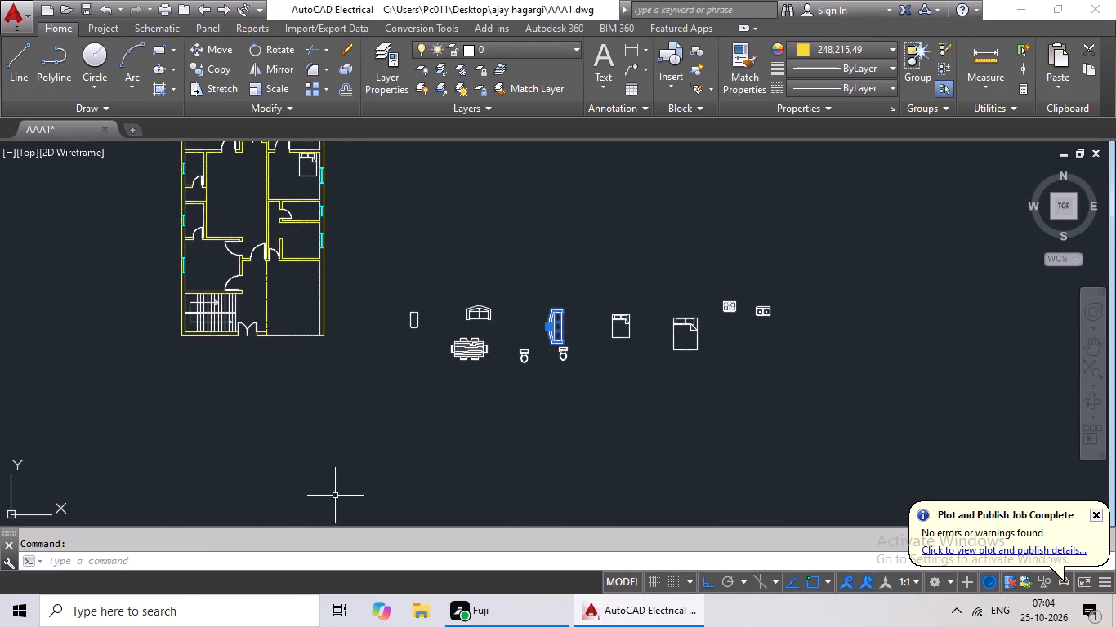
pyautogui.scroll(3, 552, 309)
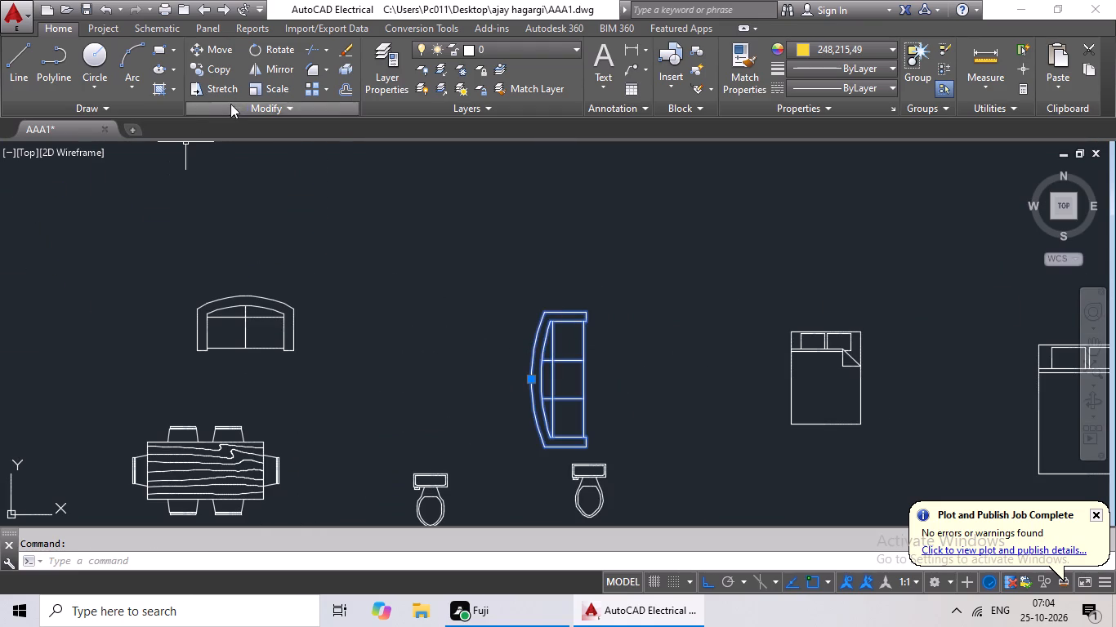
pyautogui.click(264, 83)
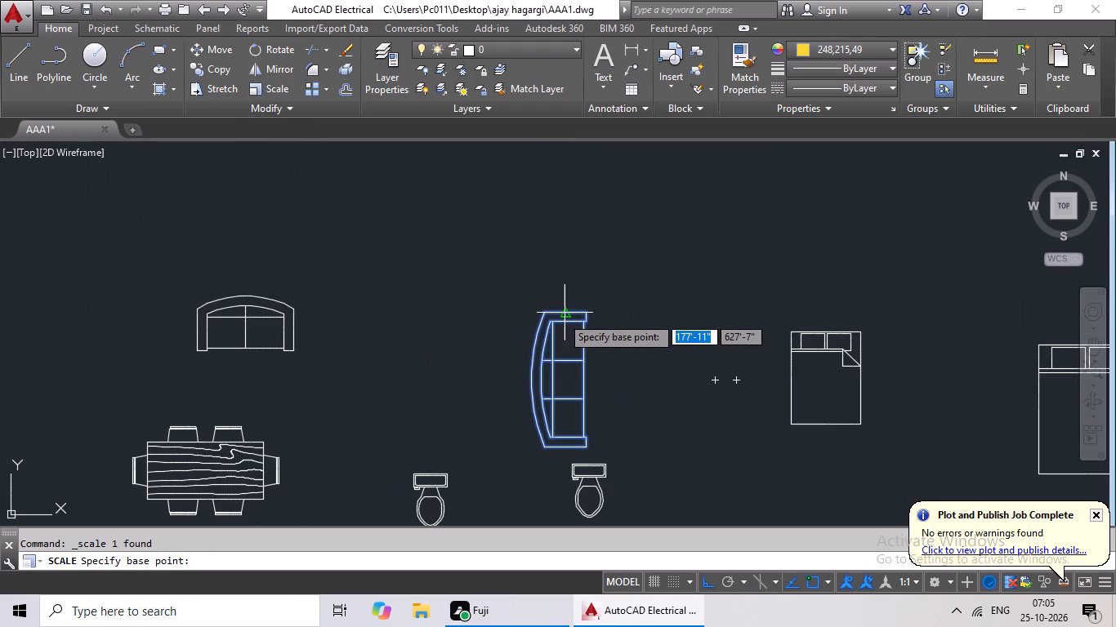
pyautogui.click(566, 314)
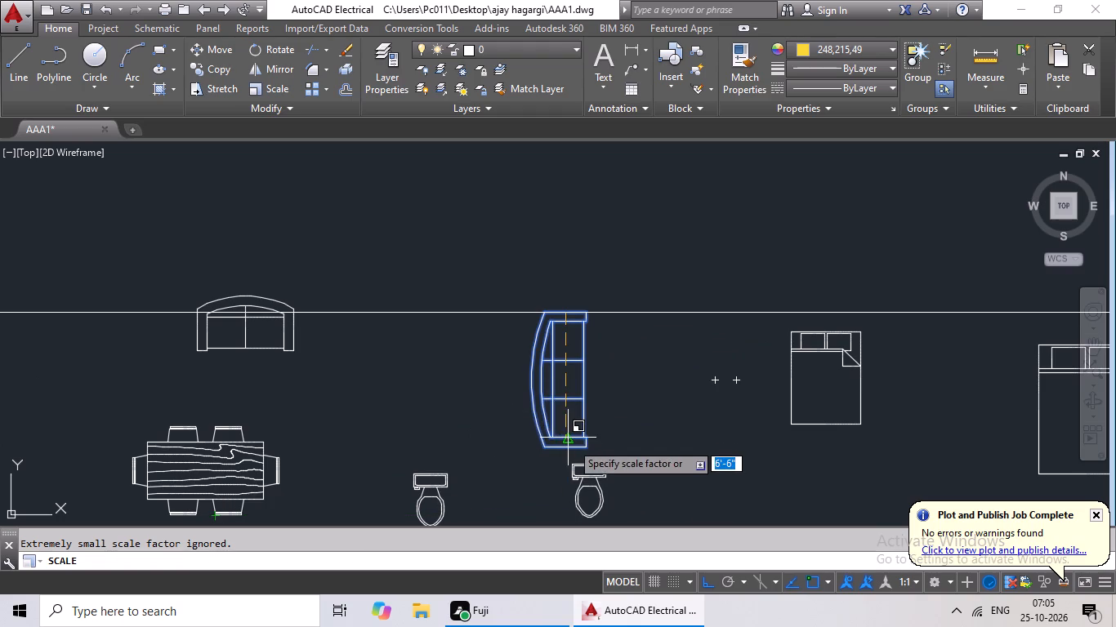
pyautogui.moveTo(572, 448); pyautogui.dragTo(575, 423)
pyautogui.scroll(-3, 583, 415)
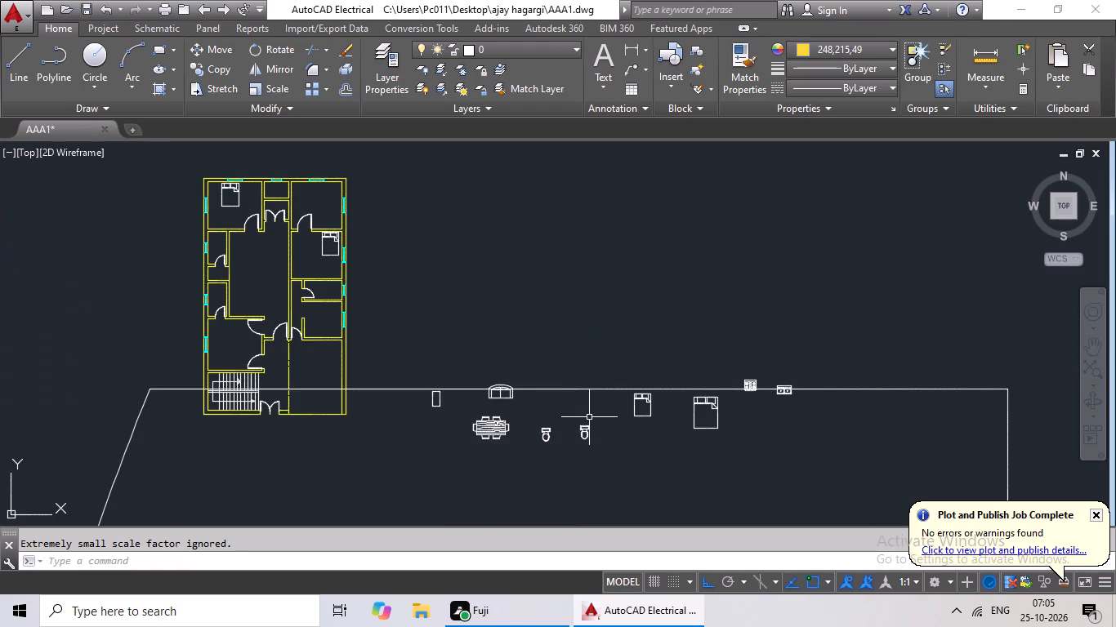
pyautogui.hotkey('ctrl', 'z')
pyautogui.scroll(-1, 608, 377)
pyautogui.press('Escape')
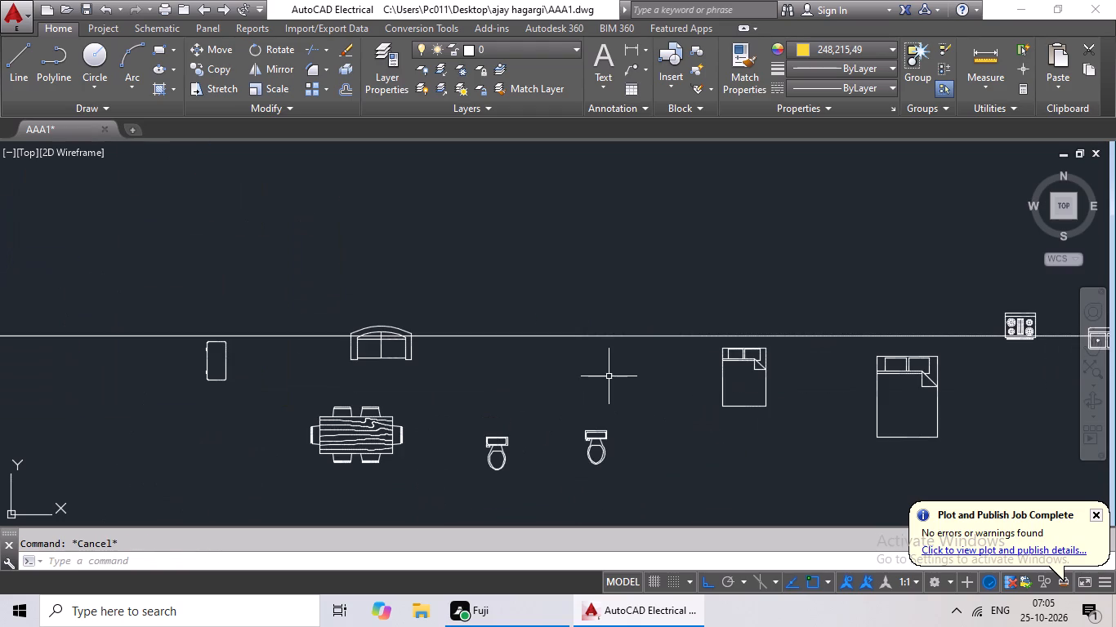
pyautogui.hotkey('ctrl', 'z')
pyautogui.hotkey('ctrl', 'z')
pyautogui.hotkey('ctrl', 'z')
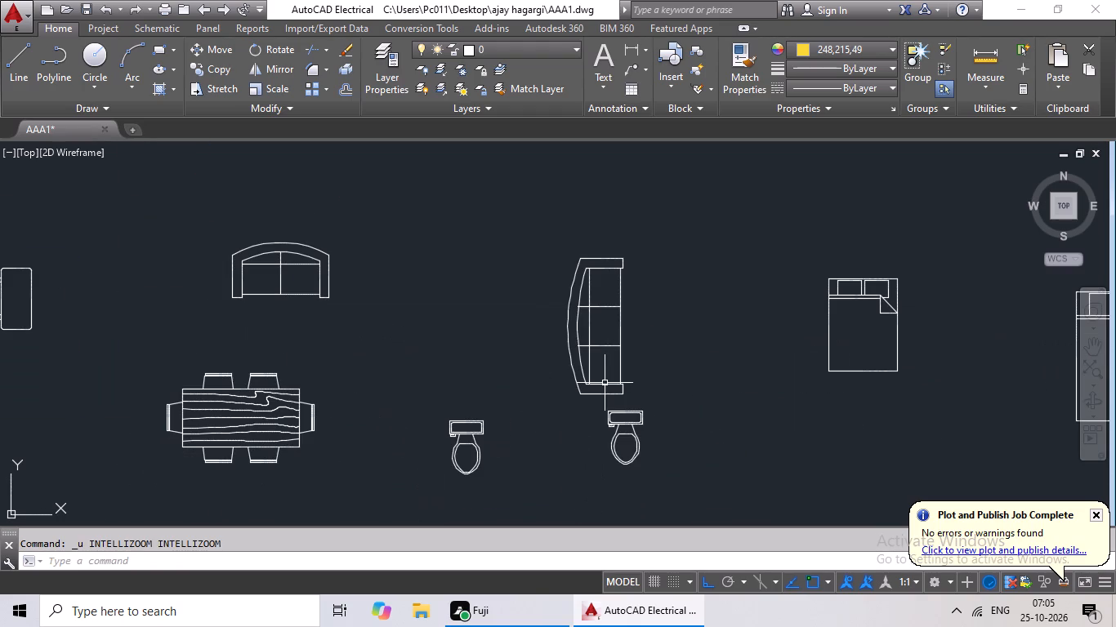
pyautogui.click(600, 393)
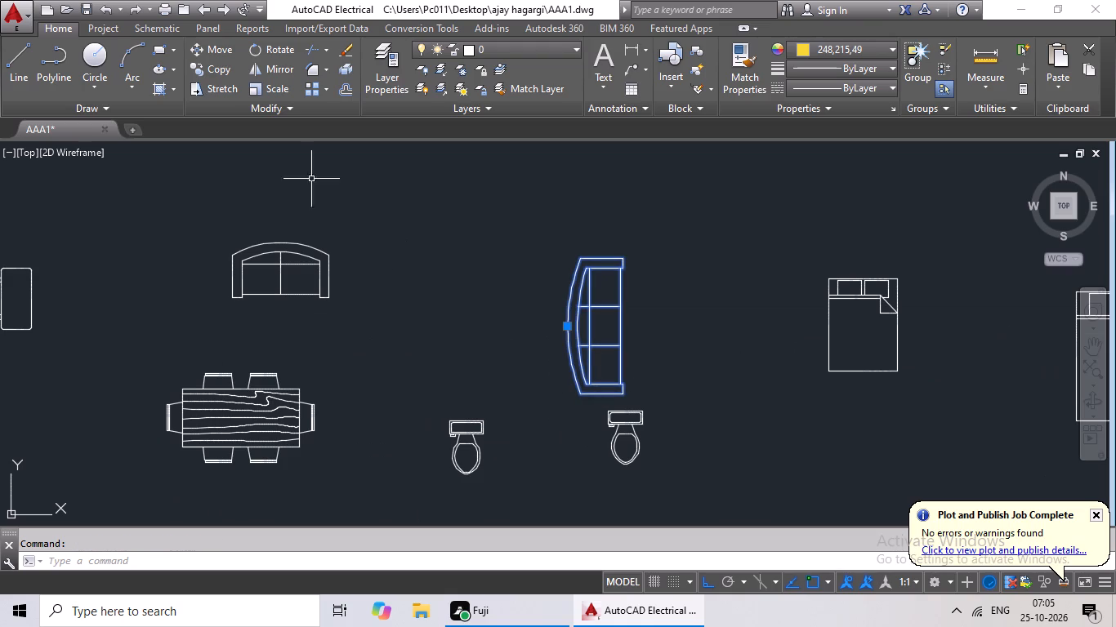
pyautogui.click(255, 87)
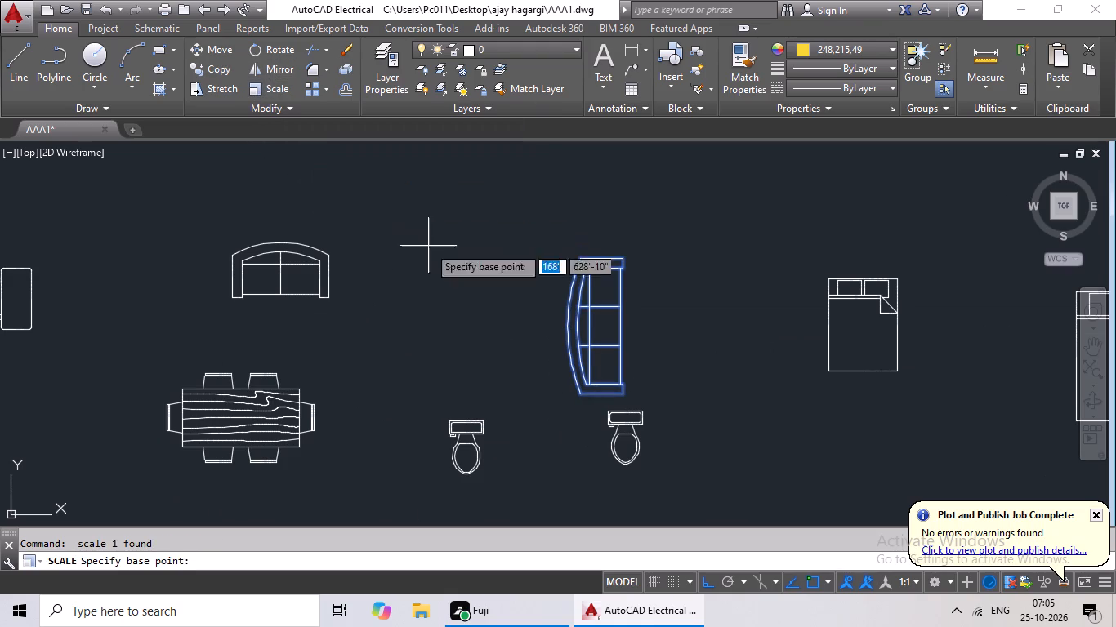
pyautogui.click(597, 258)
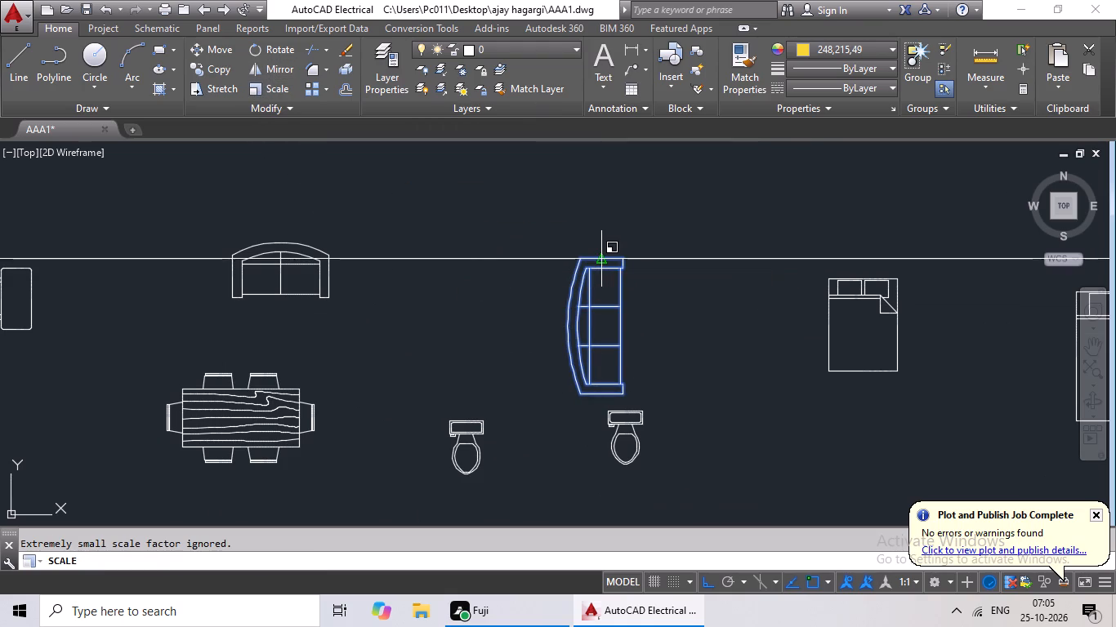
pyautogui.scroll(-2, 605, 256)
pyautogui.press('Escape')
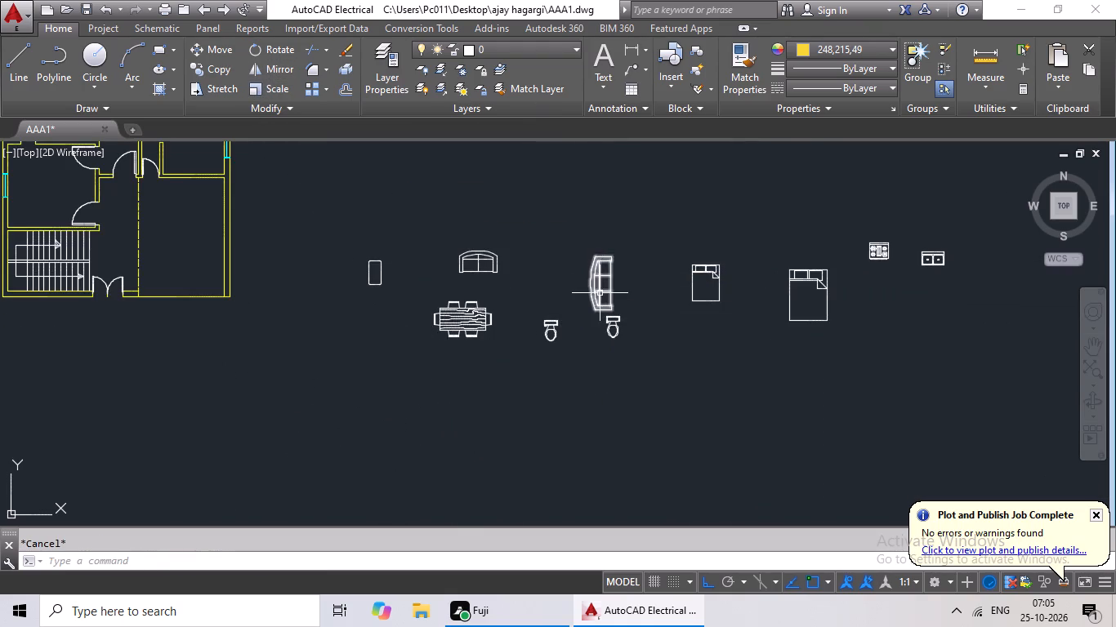
# Move the toilet just below the three-seat sofa straight south, well clear of the sofa.
pyautogui.moveTo(615, 295); pyautogui.dragTo(512, 339, button='middle')
pyautogui.click(505, 374)
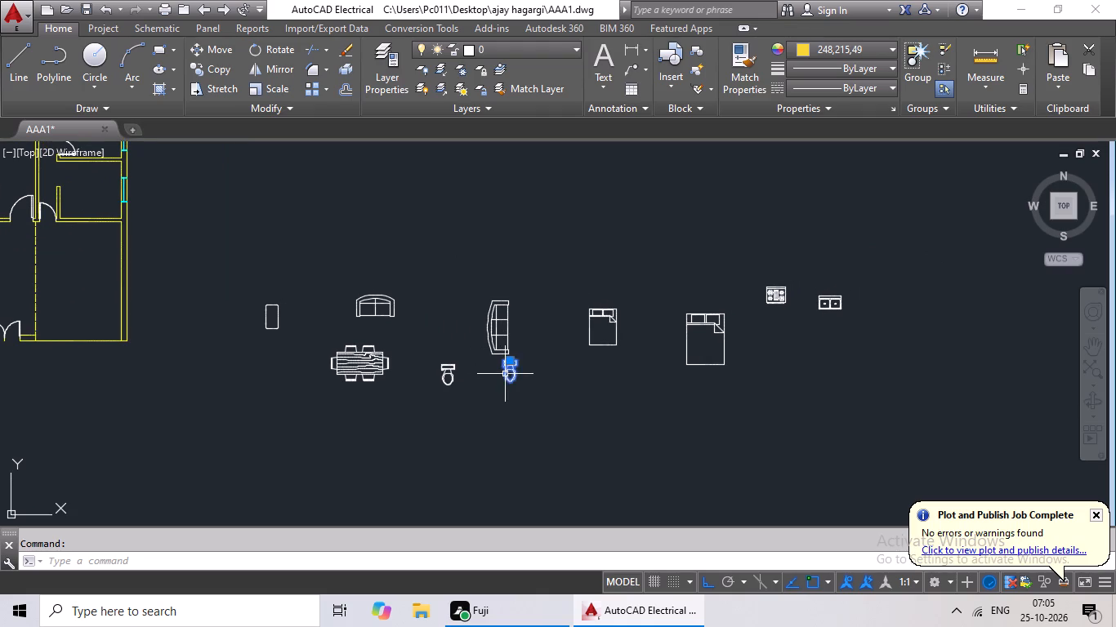
pyautogui.click(220, 42)
pyautogui.moveTo(510, 373); pyautogui.dragTo(511, 410)
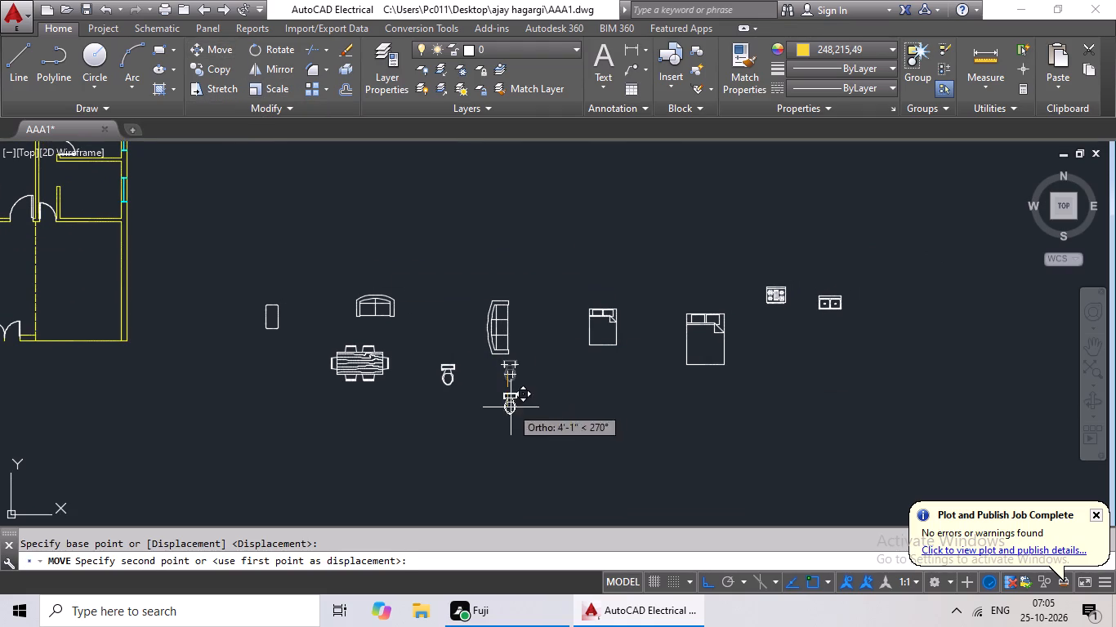
pyautogui.moveTo(511, 410); pyautogui.dragTo(511, 452)
pyautogui.click(515, 448)
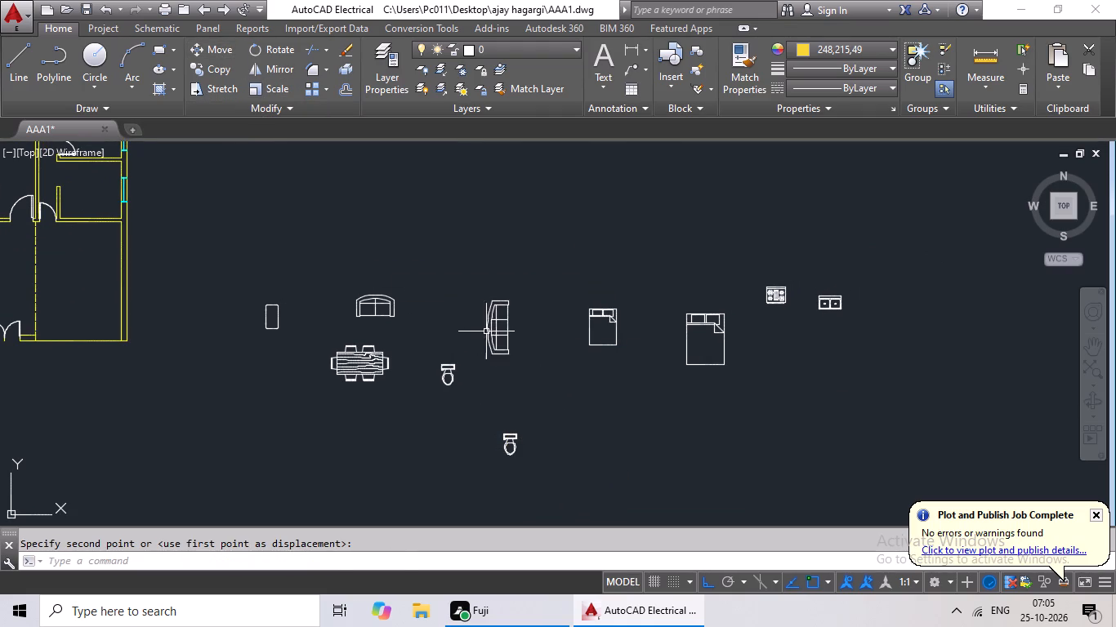
# Scale the three-seat sofa down by reference to about half its size, from the middle of its curved back.
pyautogui.click(490, 329)
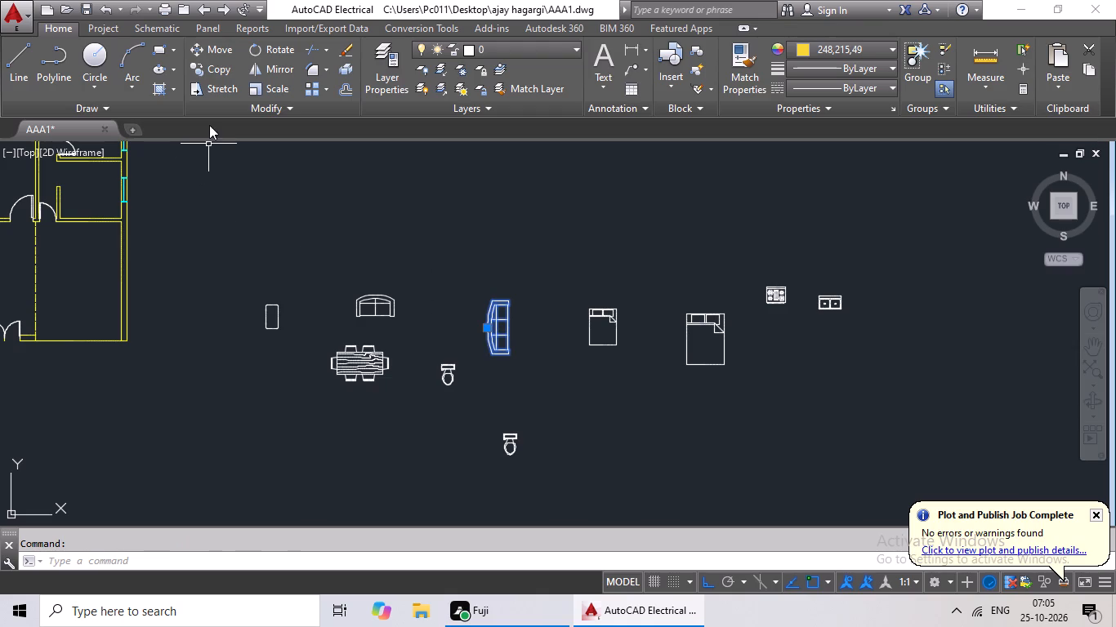
pyautogui.click(266, 87)
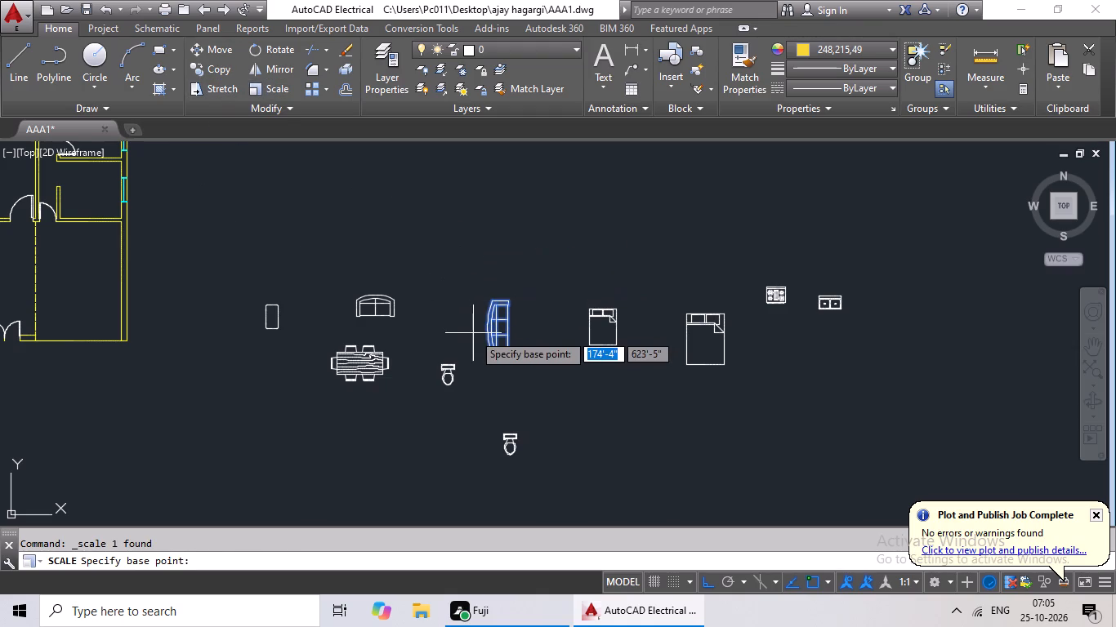
pyautogui.click(484, 326)
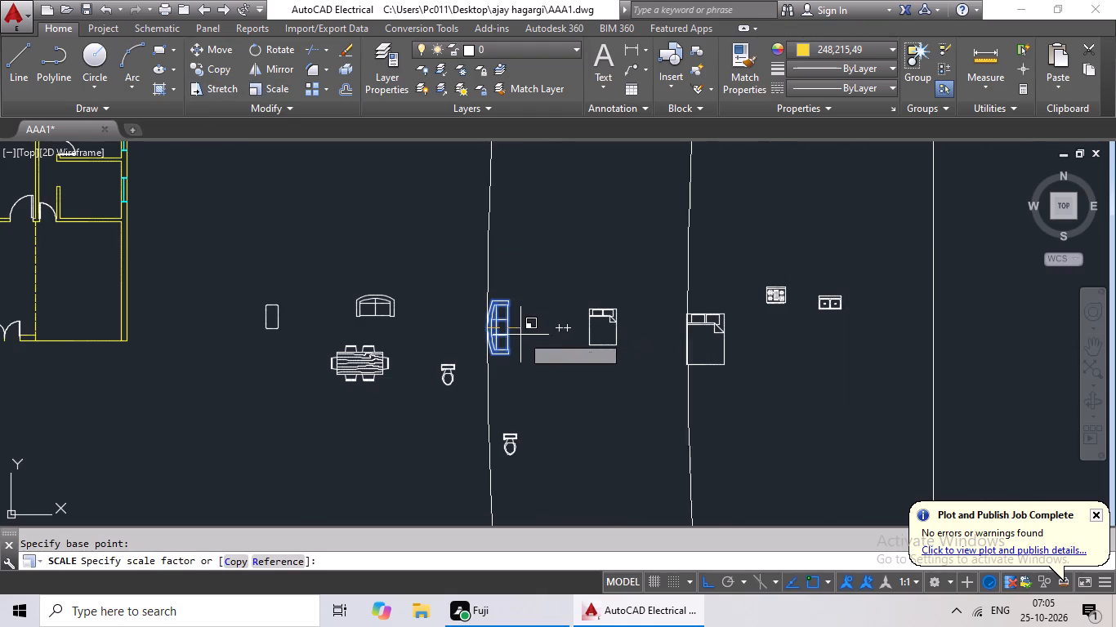
pyautogui.click(268, 558)
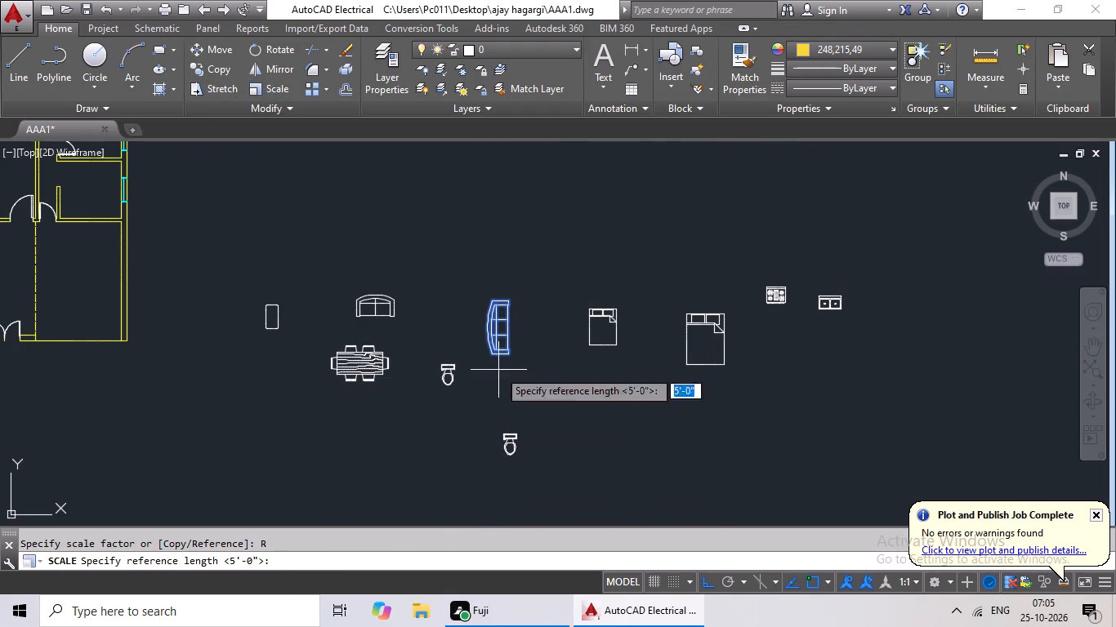
pyautogui.click(502, 296)
pyautogui.moveTo(502, 358); pyautogui.dragTo(502, 346)
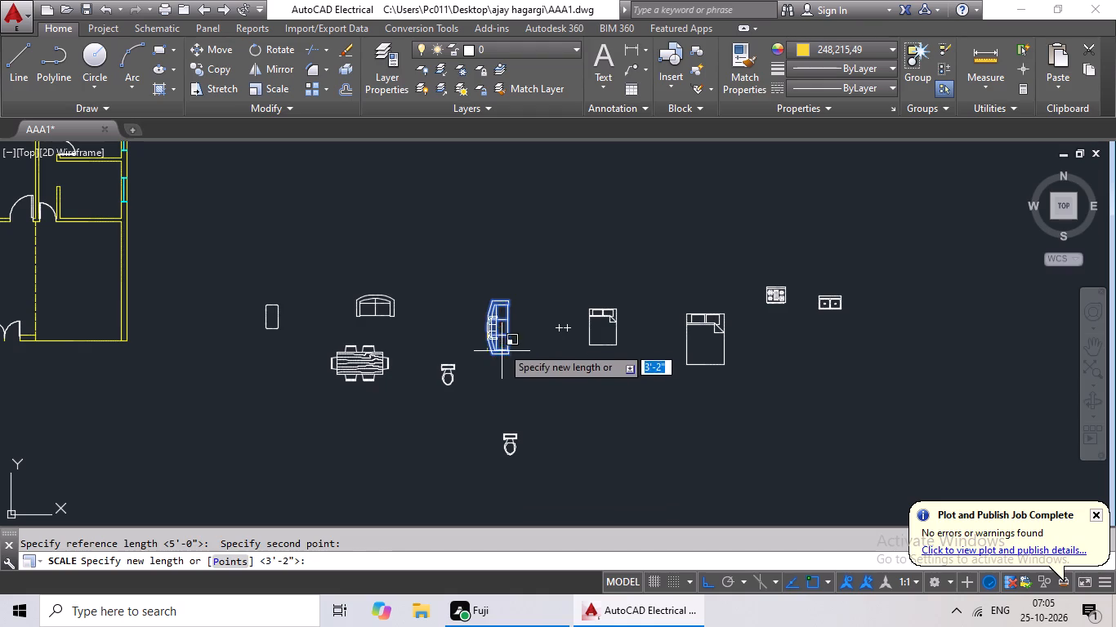
pyautogui.moveTo(502, 346); pyautogui.dragTo(493, 359)
pyautogui.click(493, 359)
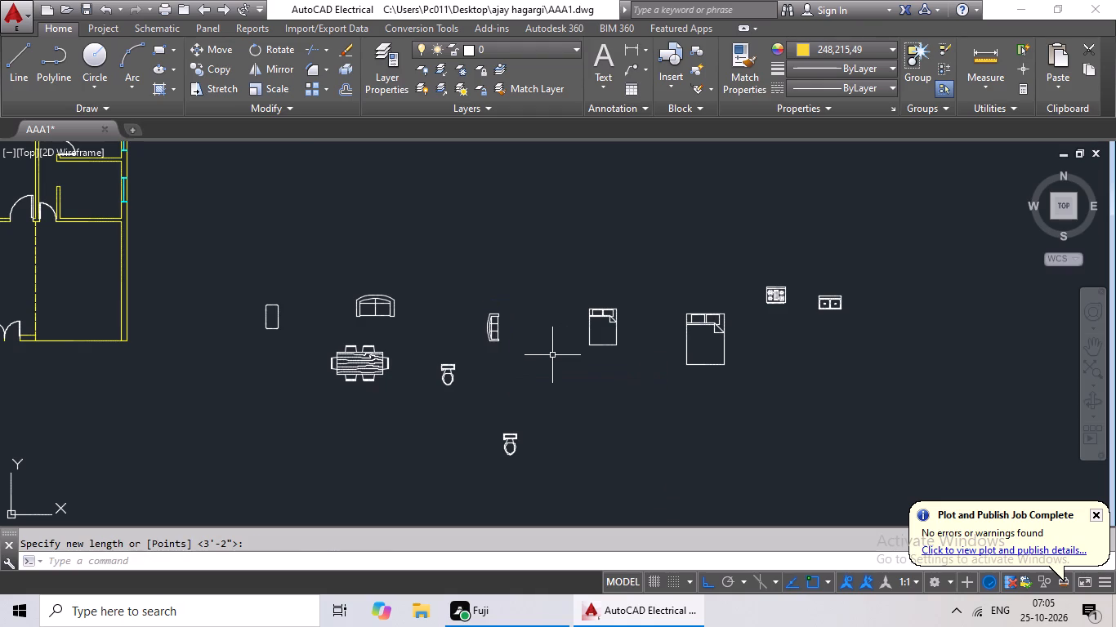
# Copy the scaled desk and paste it near the middle of the west-side room directly north of the staircase.
pyautogui.moveTo(555, 351); pyautogui.dragTo(484, 349, button='middle')
pyautogui.click(323, 313)
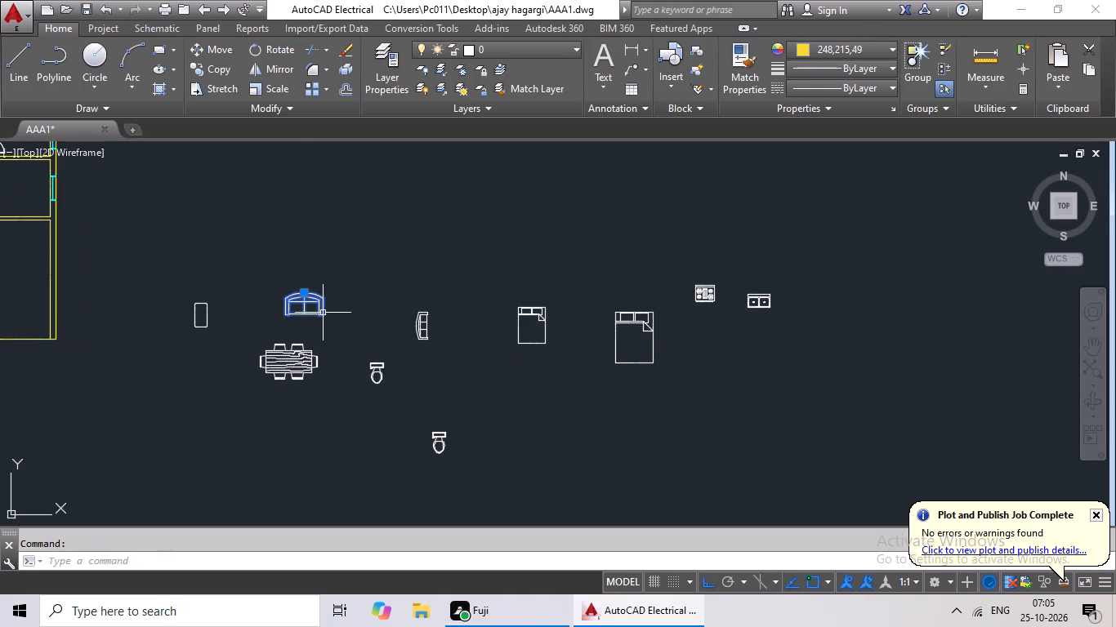
pyautogui.press('Escape')
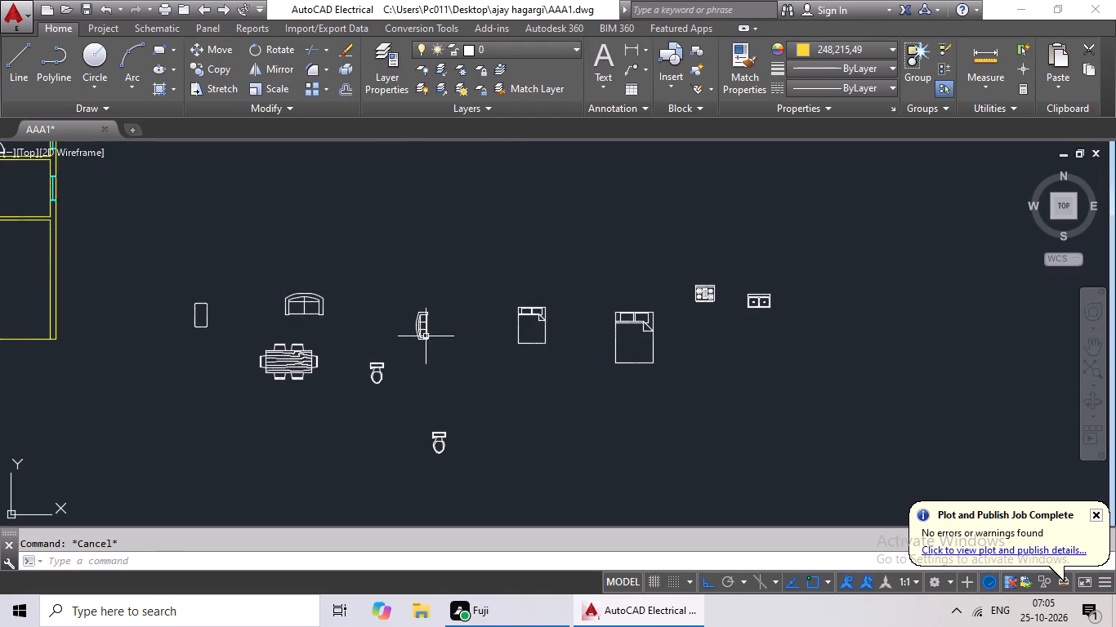
pyautogui.click(198, 327)
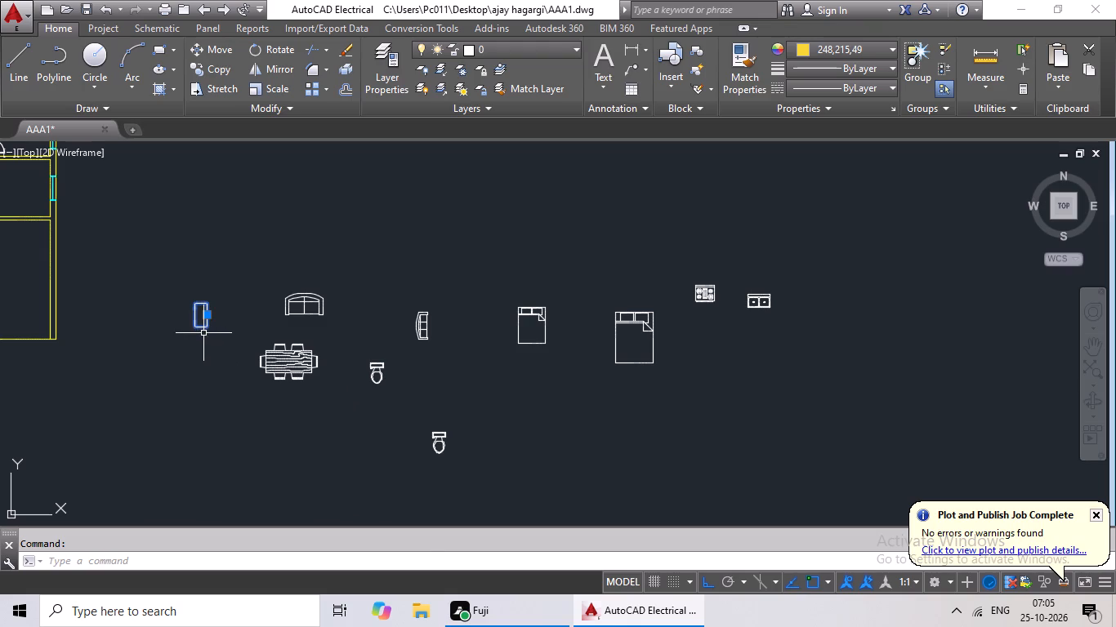
pyautogui.hotkey('ctrl', 'c')
pyautogui.hotkey('ctrl', 'v')
pyautogui.moveTo(202, 345); pyautogui.dragTo(595, 367, button='middle')
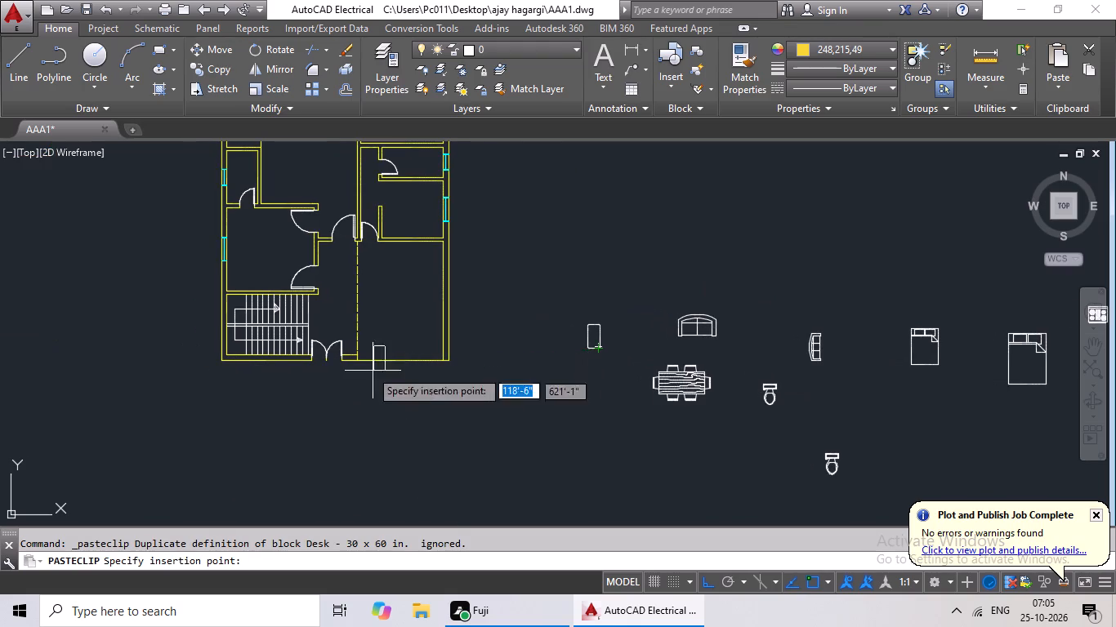
pyautogui.scroll(1, 256, 260)
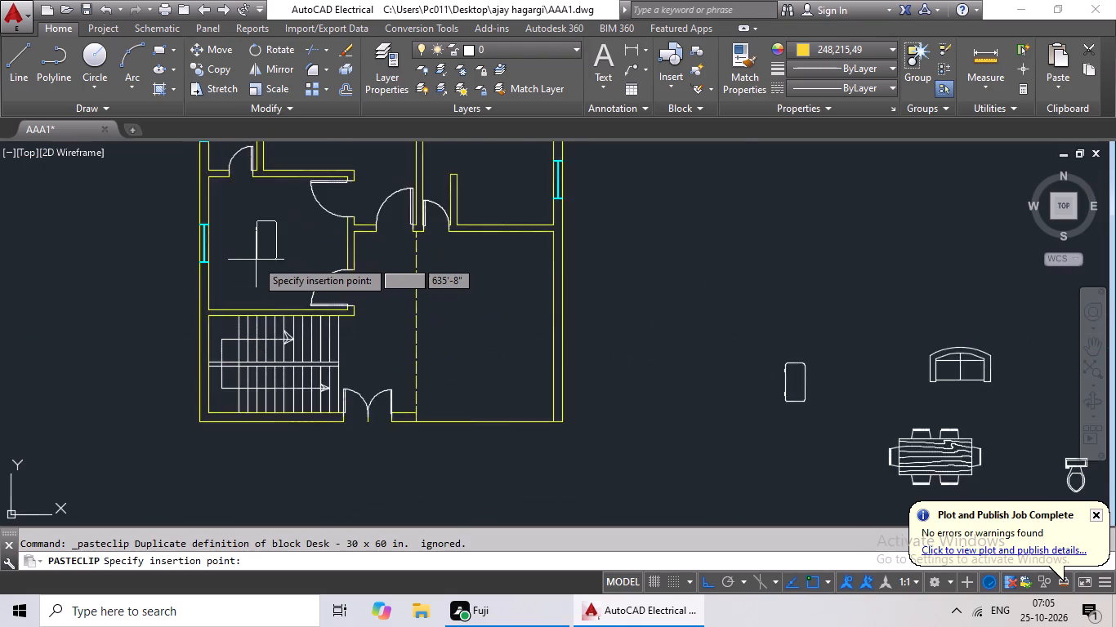
pyautogui.scroll(1, 256, 260)
pyautogui.moveTo(261, 257); pyautogui.dragTo(260, 323, button='middle')
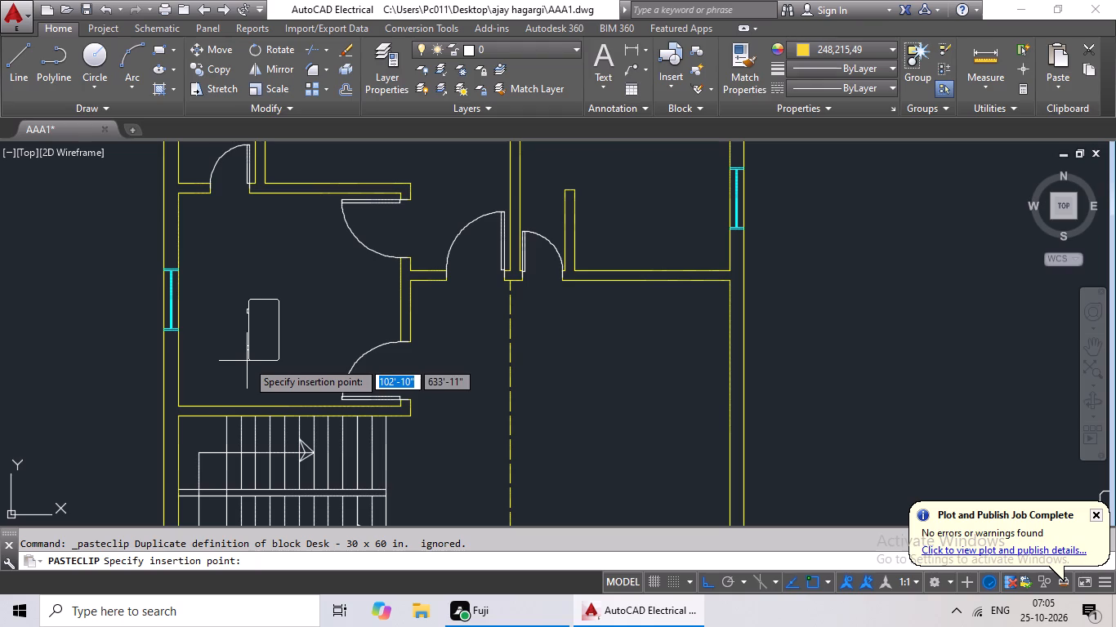
pyautogui.click(250, 367)
pyautogui.scroll(-1, 539, 354)
pyautogui.moveTo(562, 348); pyautogui.dragTo(377, 331, button='middle')
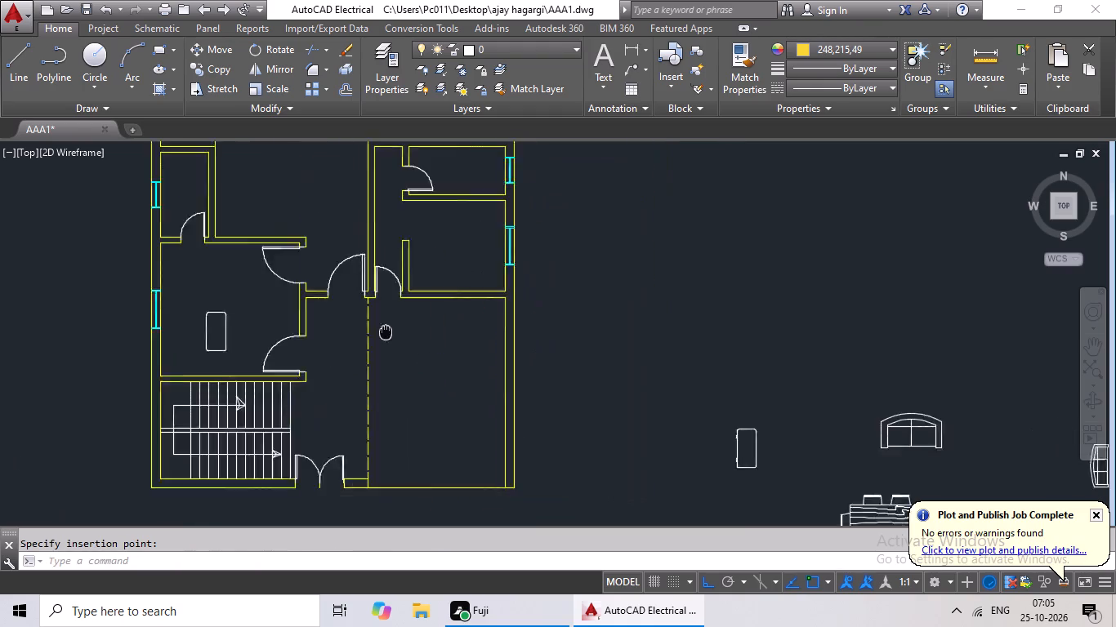
# Copy the scaled three-seat sofa and paste it just west of the desk in the room north of the staircase.
pyautogui.moveTo(377, 331); pyautogui.dragTo(362, 327, button='middle')
pyautogui.moveTo(784, 413); pyautogui.dragTo(538, 359, button='middle')
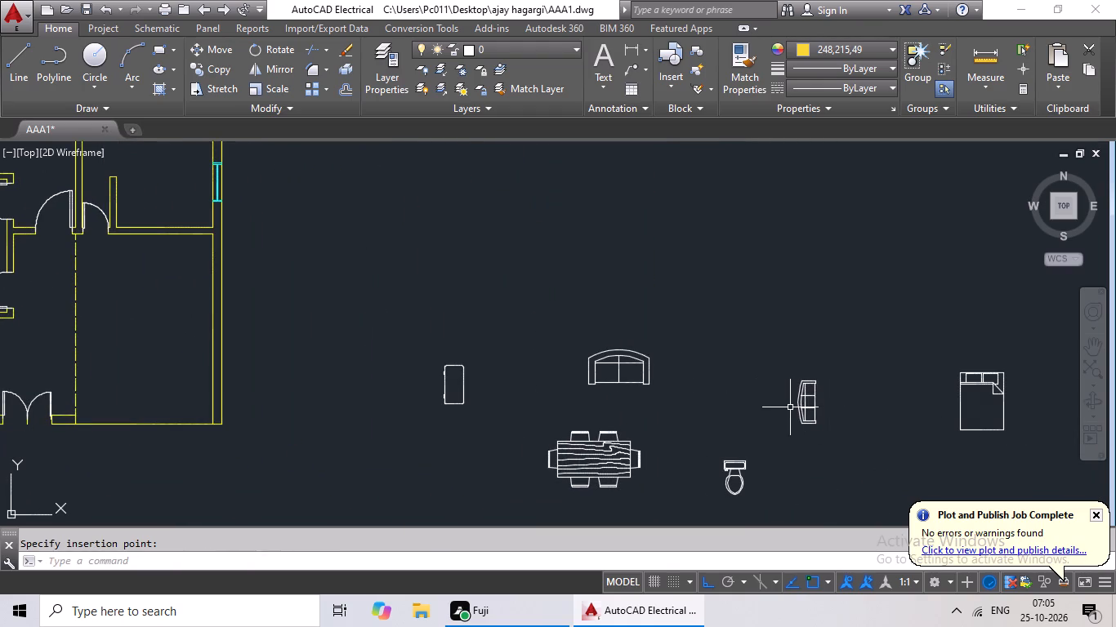
pyautogui.click(797, 403)
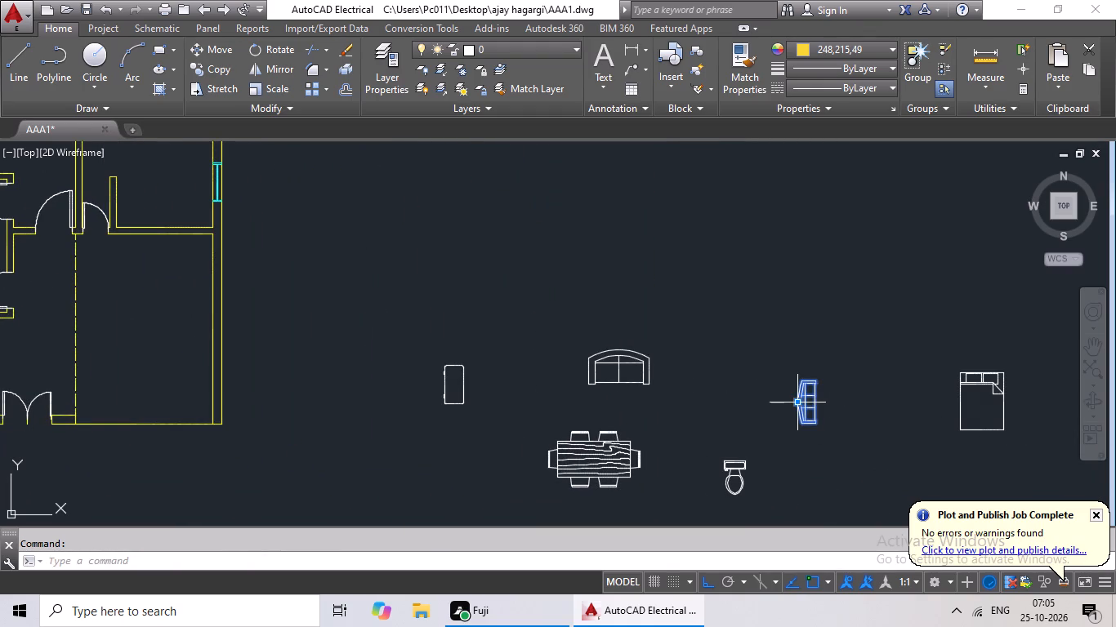
pyautogui.hotkey('ctrl', 'c')
pyautogui.hotkey('ctrl', 'v')
pyautogui.moveTo(626, 447); pyautogui.dragTo(827, 447, button='middle')
pyautogui.moveTo(532, 386); pyautogui.dragTo(922, 457, button='middle')
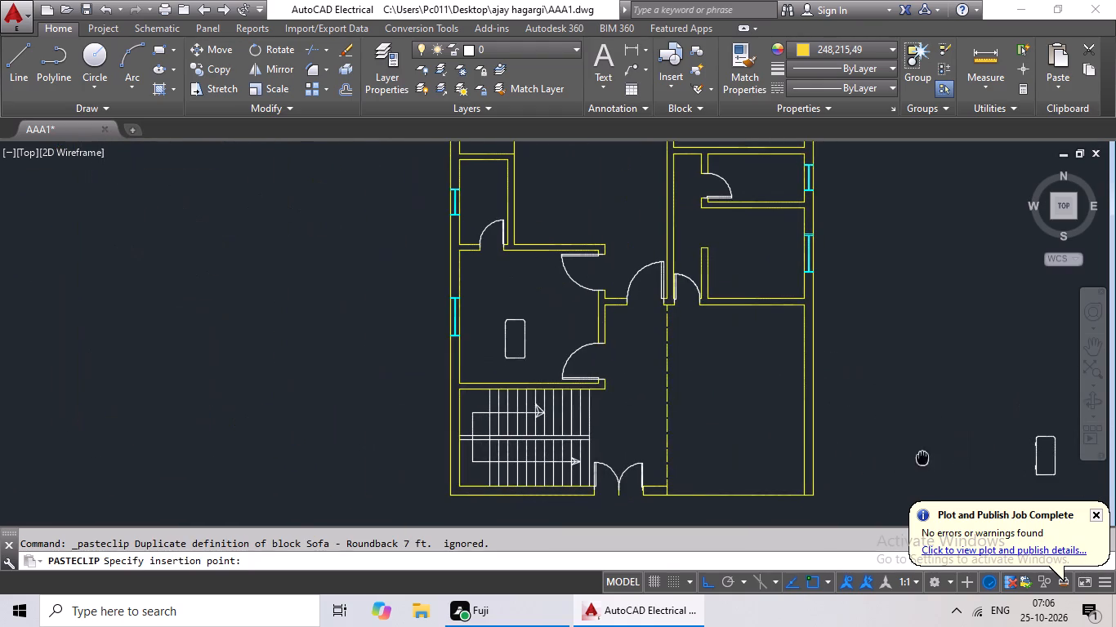
pyautogui.scroll(2, 457, 351)
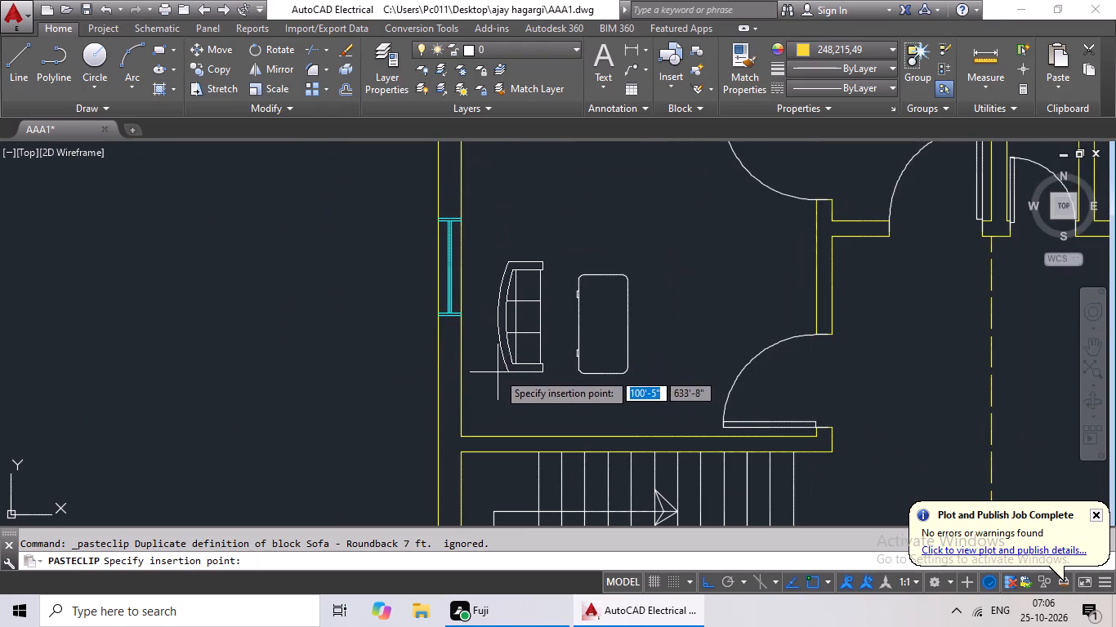
pyautogui.click(505, 377)
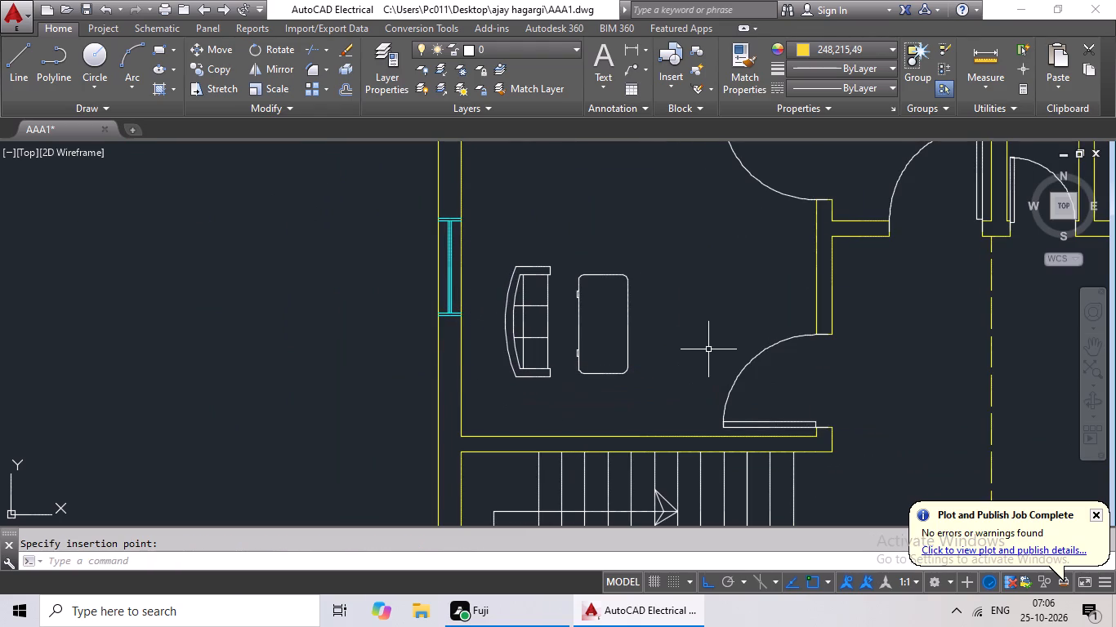
# Rotate the loveseat 180° about its southeast corner so that its curved back faces south.
pyautogui.moveTo(708, 349); pyautogui.dragTo(535, 344, button='middle')
pyautogui.scroll(-1, 547, 340)
pyautogui.moveTo(574, 336); pyautogui.dragTo(426, 311, button='middle')
pyautogui.scroll(-1, 654, 348)
pyautogui.moveTo(744, 365); pyautogui.dragTo(744, 364, button='middle')
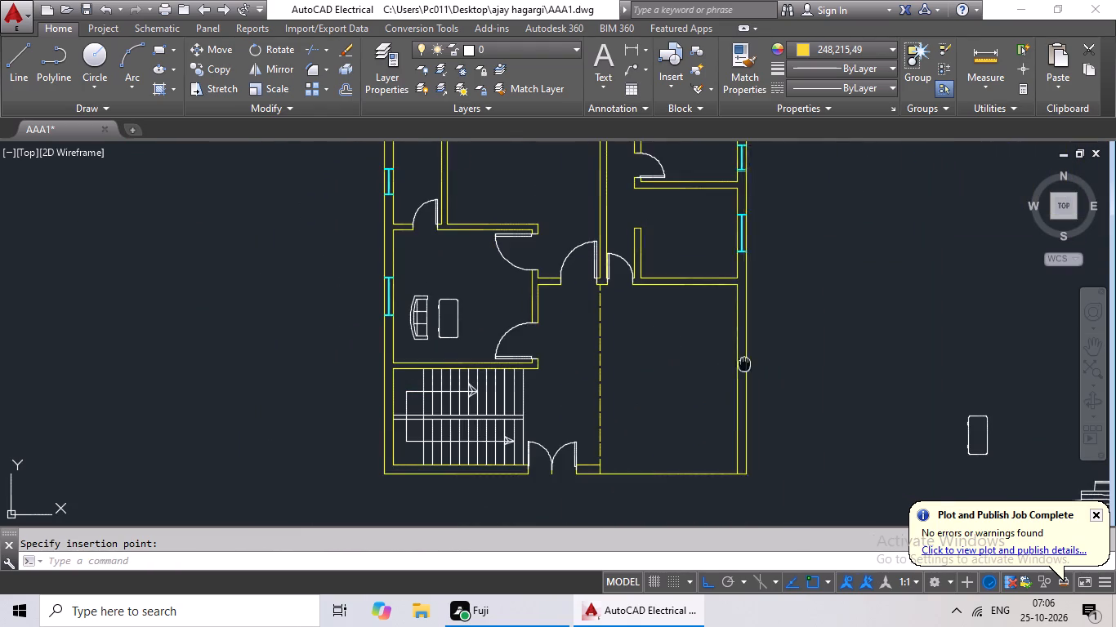
pyautogui.moveTo(744, 364); pyautogui.dragTo(596, 387, button='middle')
pyautogui.moveTo(779, 398); pyautogui.dragTo(678, 398, button='middle')
pyautogui.moveTo(712, 370); pyautogui.dragTo(591, 366, button='middle')
pyautogui.scroll(-1, 828, 392)
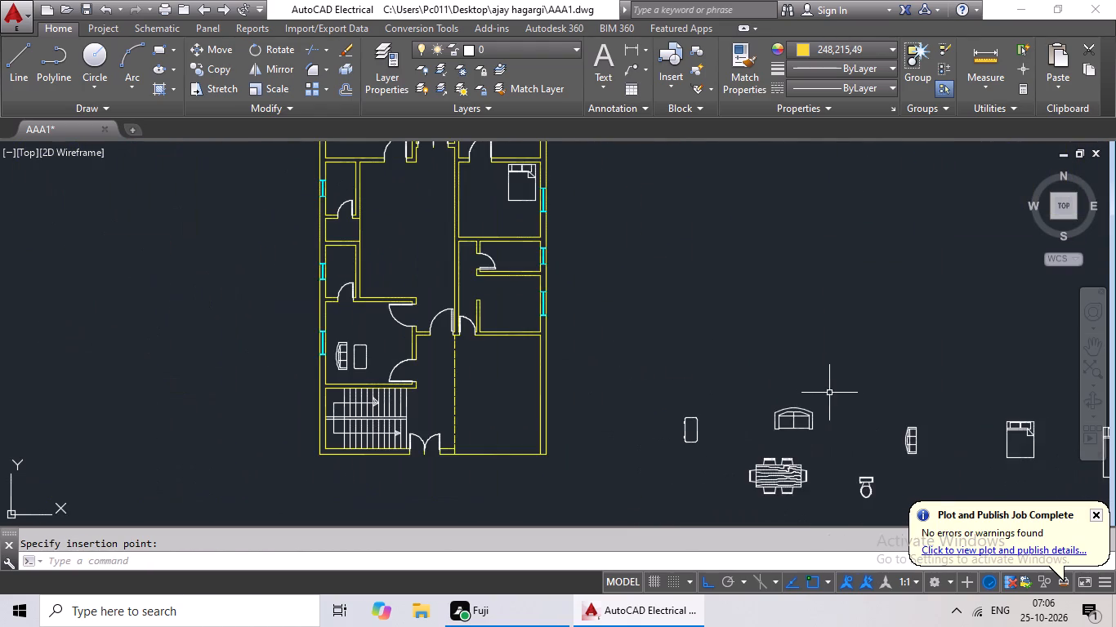
pyautogui.moveTo(825, 395); pyautogui.dragTo(739, 397, button='middle')
pyautogui.click(727, 422)
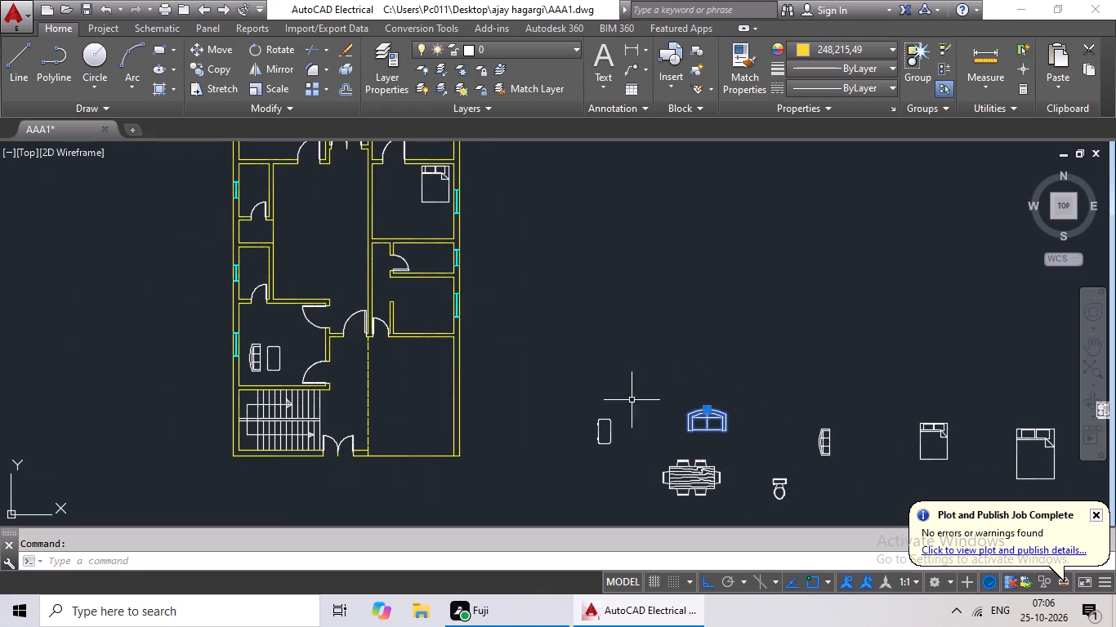
pyautogui.click(288, 51)
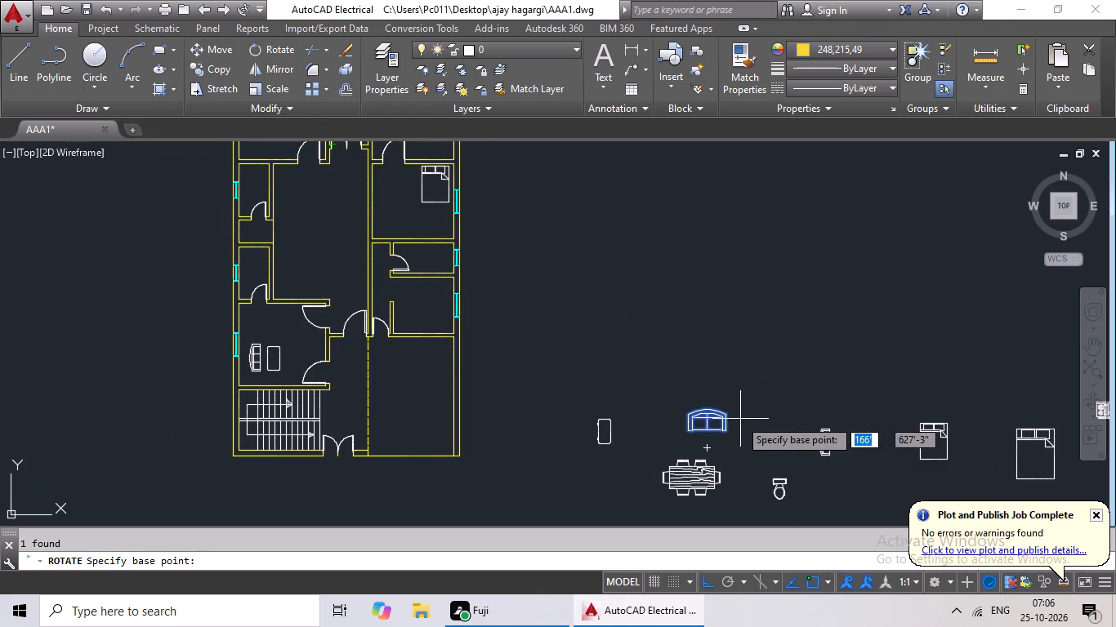
pyautogui.moveTo(728, 429); pyautogui.dragTo(590, 429)
pyautogui.click(590, 429)
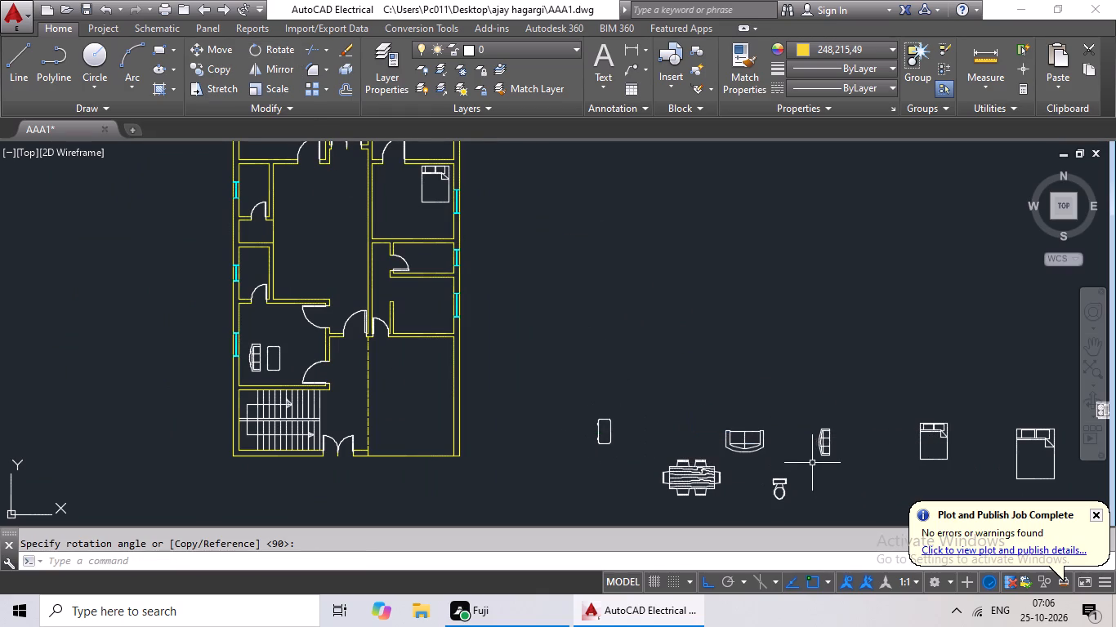
# Scale the rotated loveseat down by reference to about 3'-5" wide, from the middle of its west arm.
pyautogui.scroll(3, 779, 441)
pyautogui.moveTo(742, 437); pyautogui.dragTo(610, 362, button='middle')
pyautogui.click(574, 382)
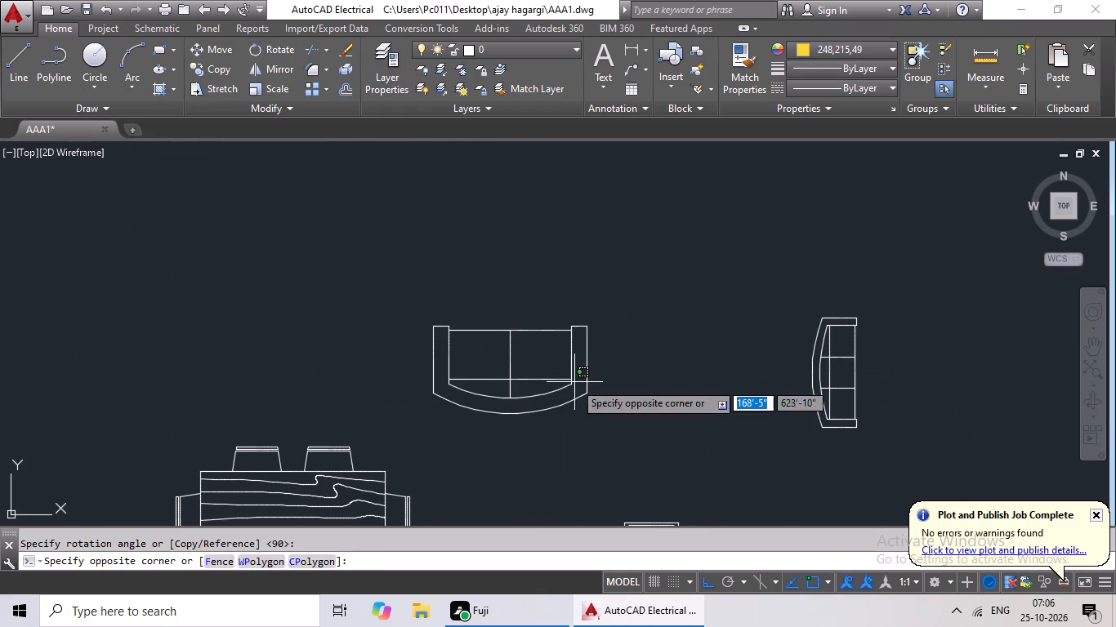
pyautogui.click(568, 385)
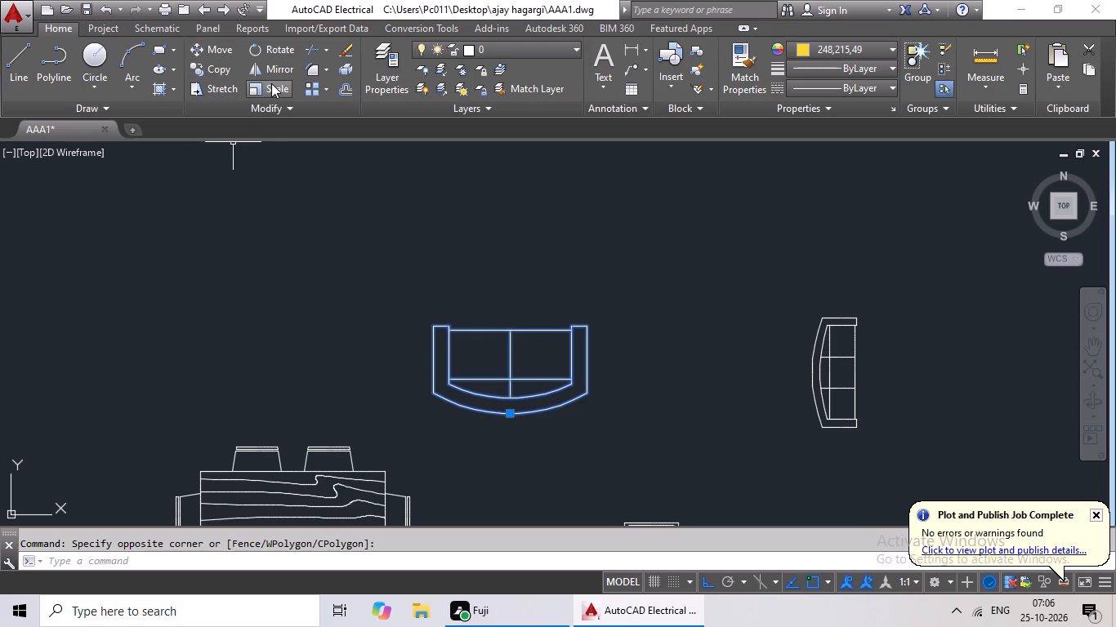
pyautogui.click(270, 85)
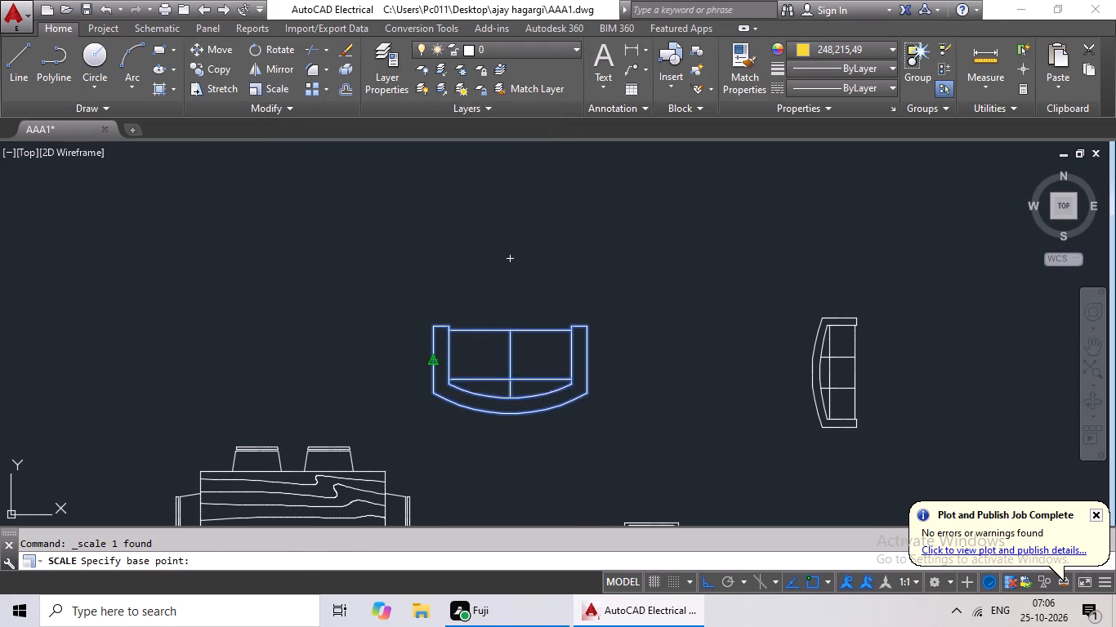
pyautogui.click(434, 362)
pyautogui.click(271, 561)
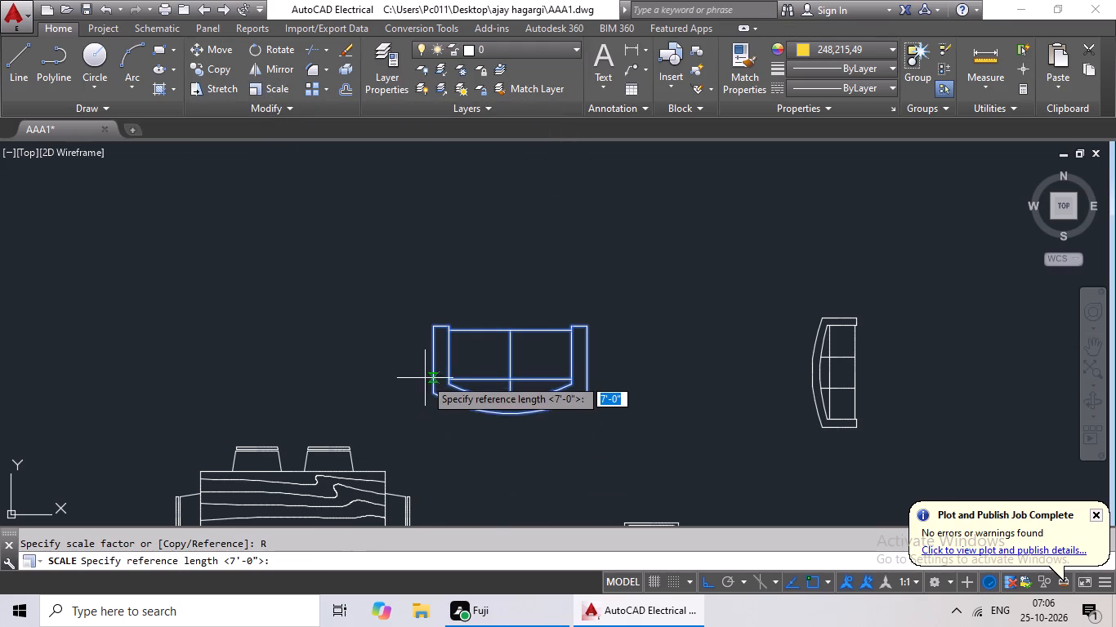
pyautogui.click(431, 363)
pyautogui.moveTo(587, 358); pyautogui.dragTo(538, 359)
pyautogui.click(538, 359)
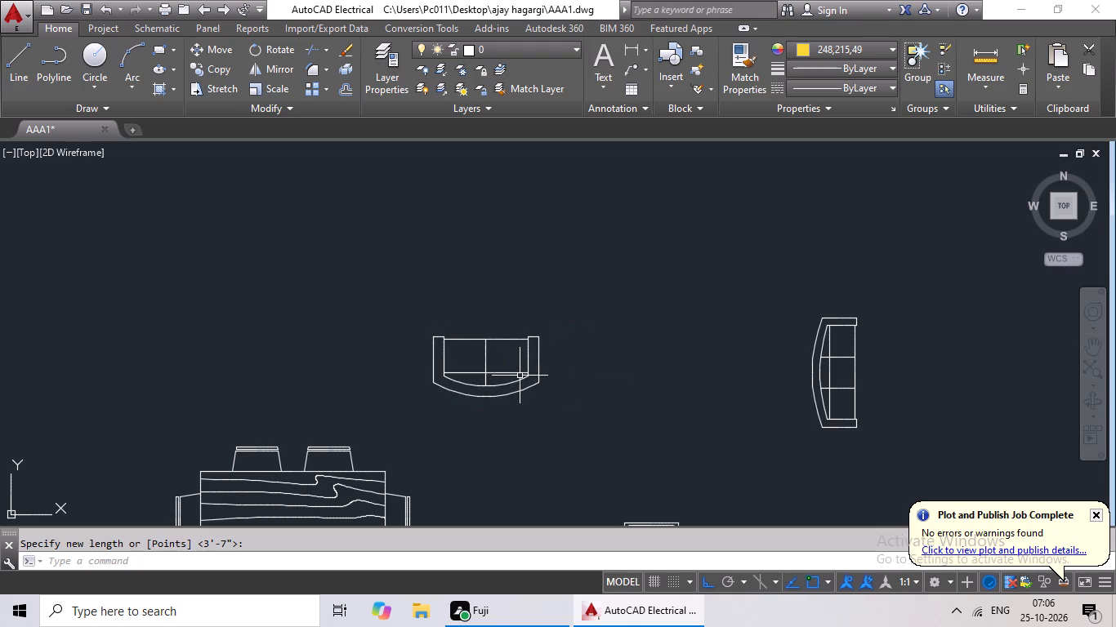
# Copy the scaled loveseat and paste it in the open space just east of the house plan.
pyautogui.click(520, 376)
pyautogui.hotkey('ctrl', 'c')
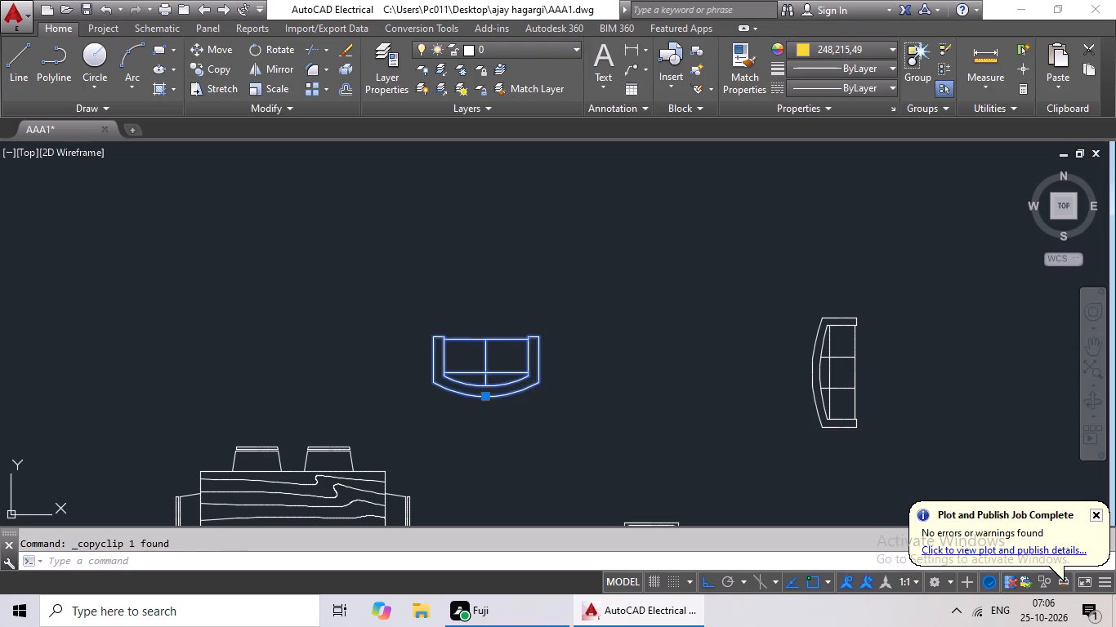
pyautogui.hotkey('ctrl', 'v')
pyautogui.scroll(-1, 493, 440)
pyautogui.moveTo(310, 425); pyautogui.dragTo(484, 349, button='middle')
pyautogui.scroll(-1, 462, 384)
pyautogui.moveTo(350, 436); pyautogui.dragTo(603, 374, button='middle')
pyautogui.moveTo(329, 376); pyautogui.dragTo(438, 392, button='middle')
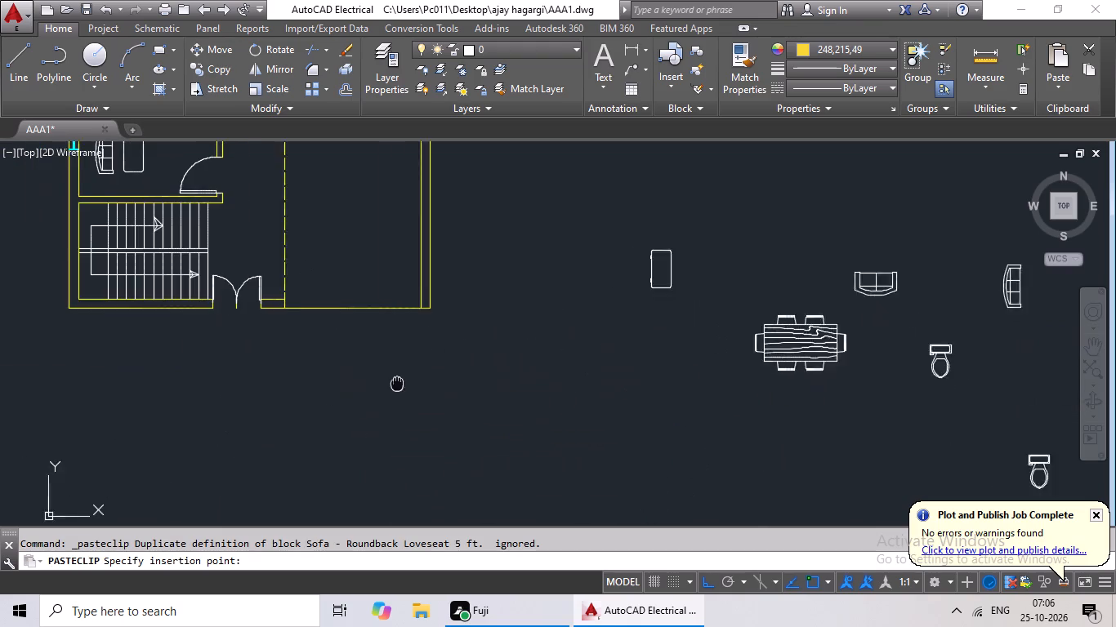
pyautogui.moveTo(438, 392); pyautogui.dragTo(511, 407, button='middle')
pyautogui.scroll(3, 253, 220)
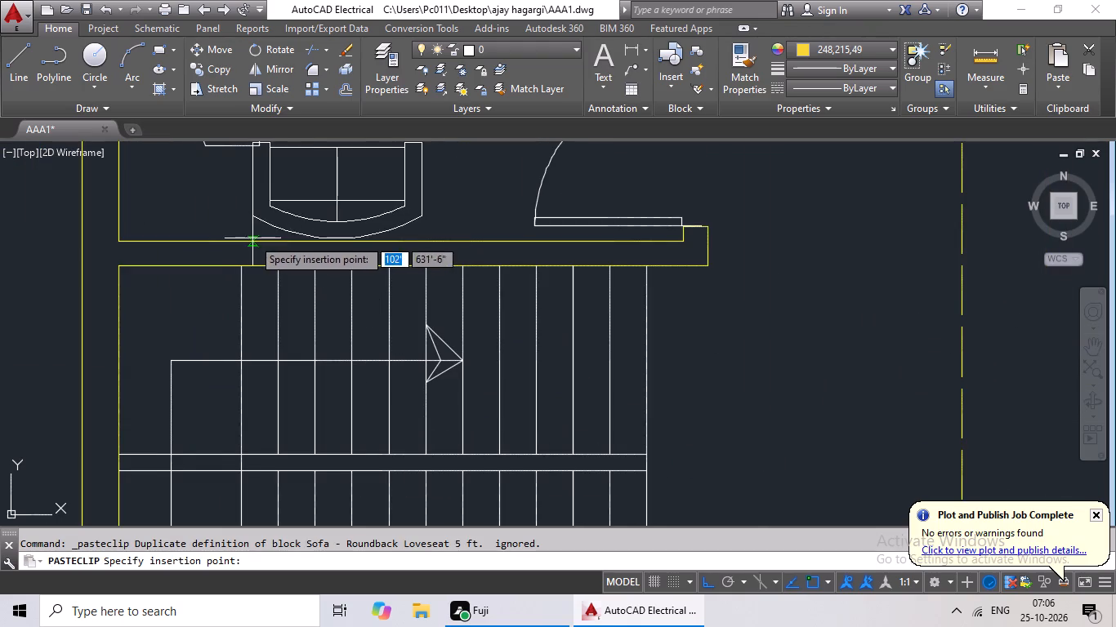
pyautogui.moveTo(252, 238); pyautogui.dragTo(278, 337, button='middle')
pyautogui.scroll(-3, 291, 336)
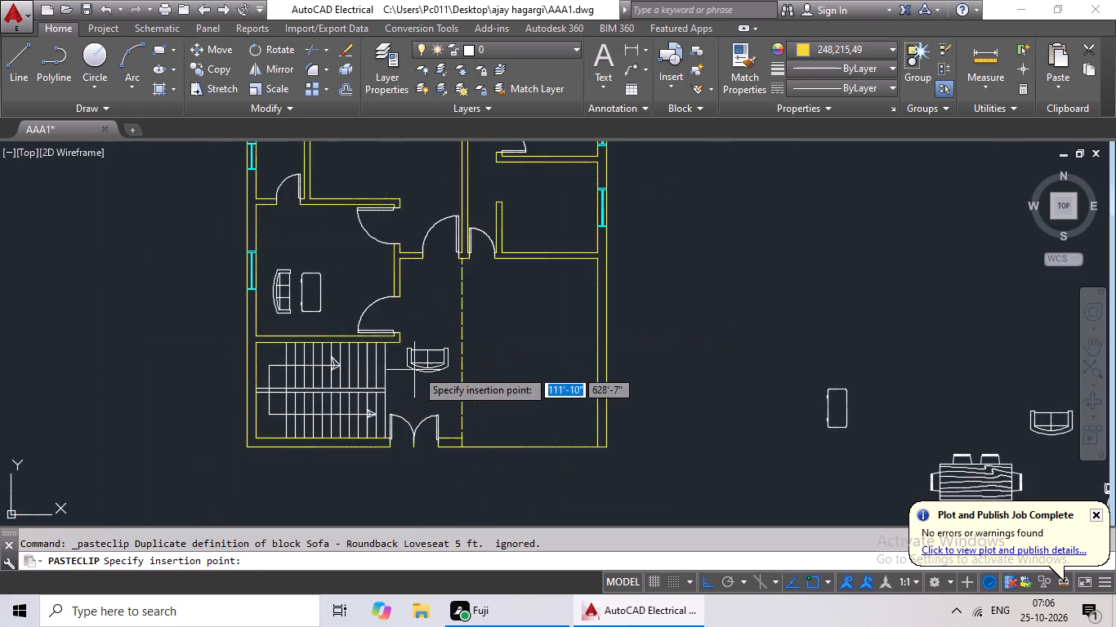
pyautogui.moveTo(426, 367); pyautogui.dragTo(224, 404, button='middle')
pyautogui.click(470, 381)
# Scale the loveseat copy beside the house down by reference to about 70% of its width, from the middle of its west arm.
pyautogui.scroll(3, 532, 374)
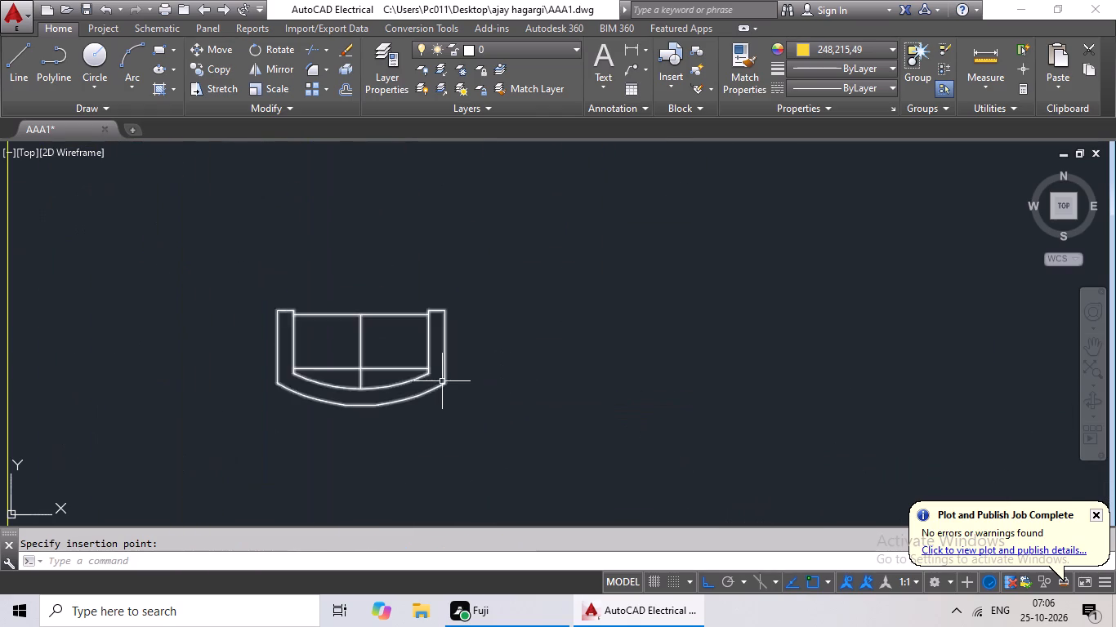
pyautogui.click(444, 376)
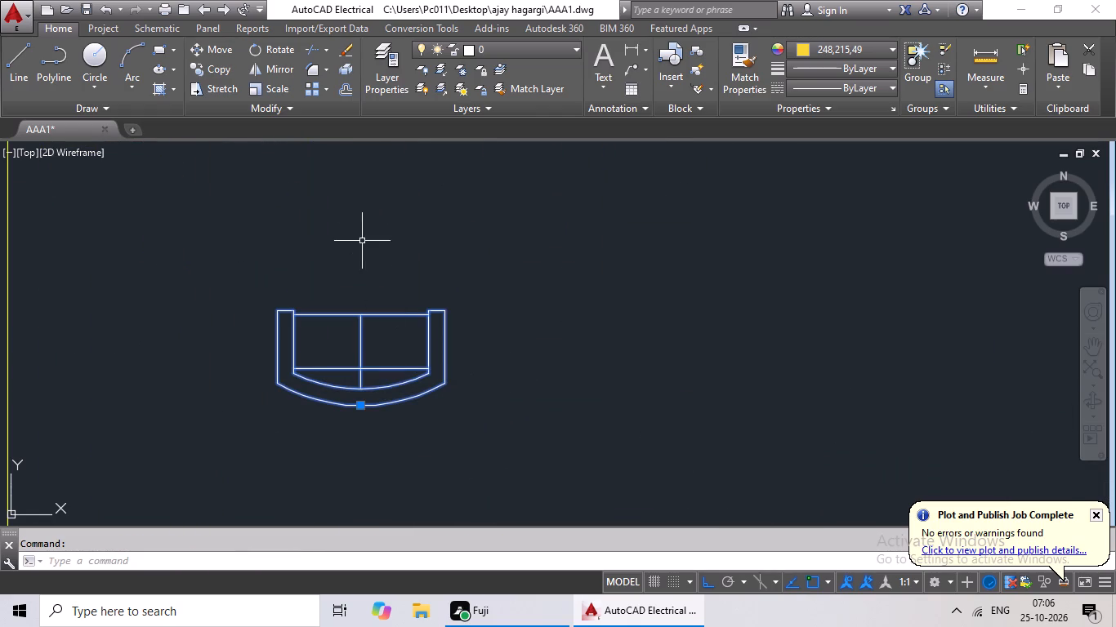
pyautogui.click(279, 88)
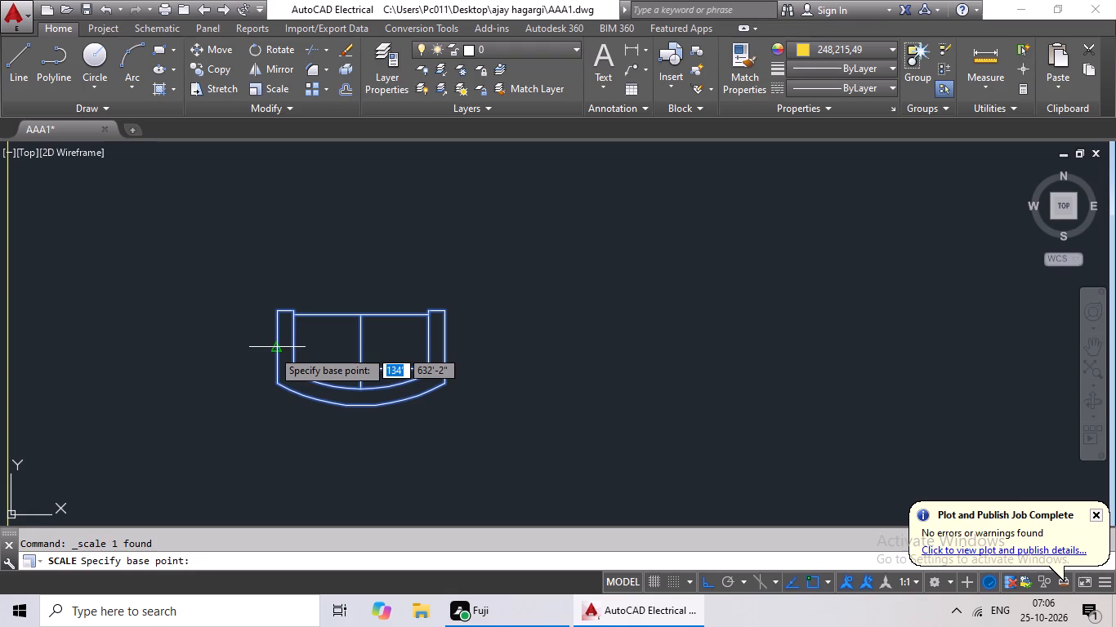
pyautogui.click(272, 349)
pyautogui.click(292, 565)
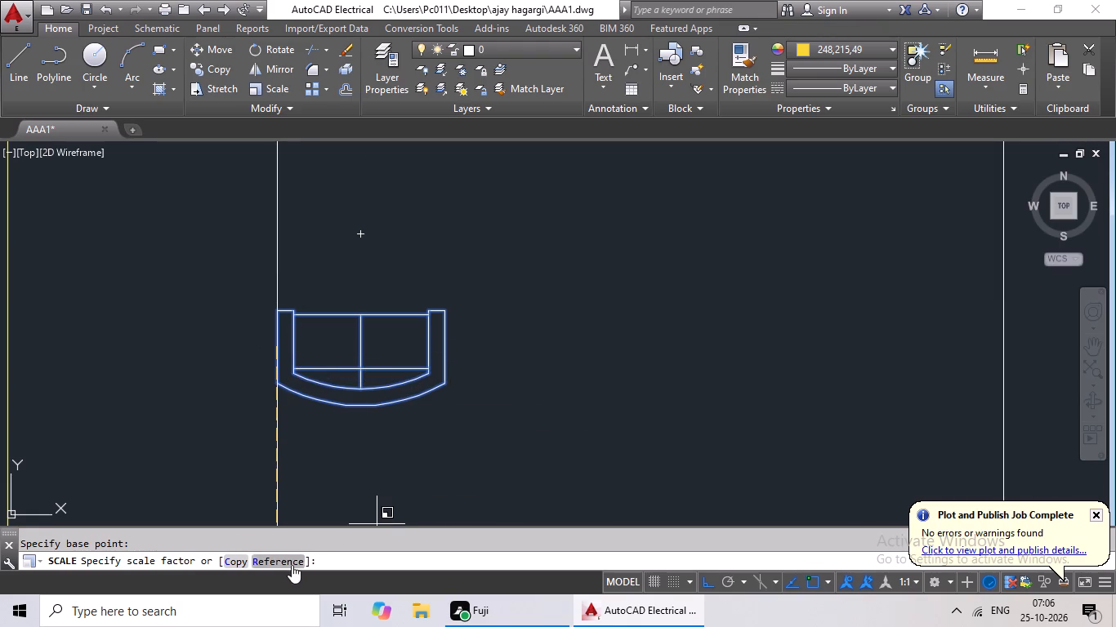
pyautogui.click(277, 344)
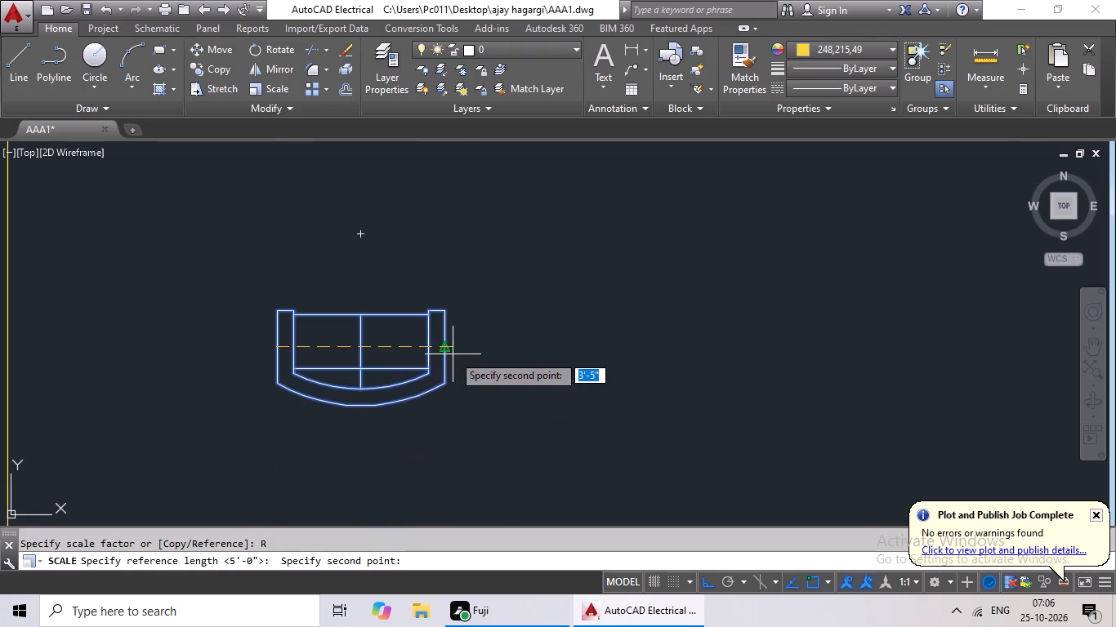
pyautogui.moveTo(444, 345); pyautogui.dragTo(402, 349)
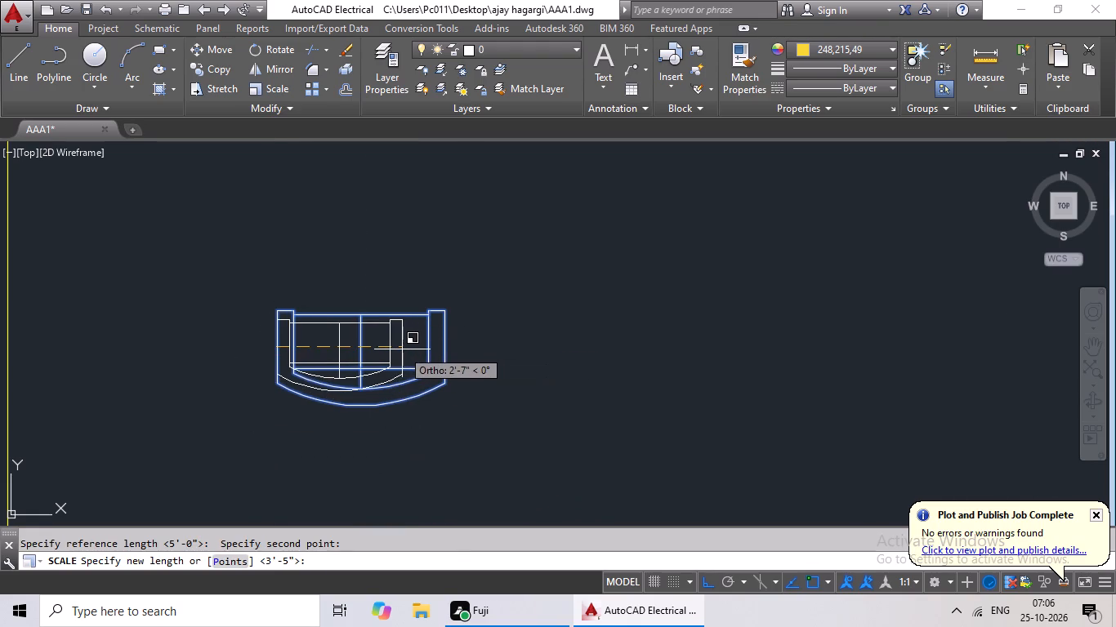
pyautogui.moveTo(402, 349); pyautogui.dragTo(397, 351)
pyautogui.click(396, 352)
# Copy the smaller loveseat and paste it just south of the desk in the room north of the staircase.
pyautogui.click(397, 355)
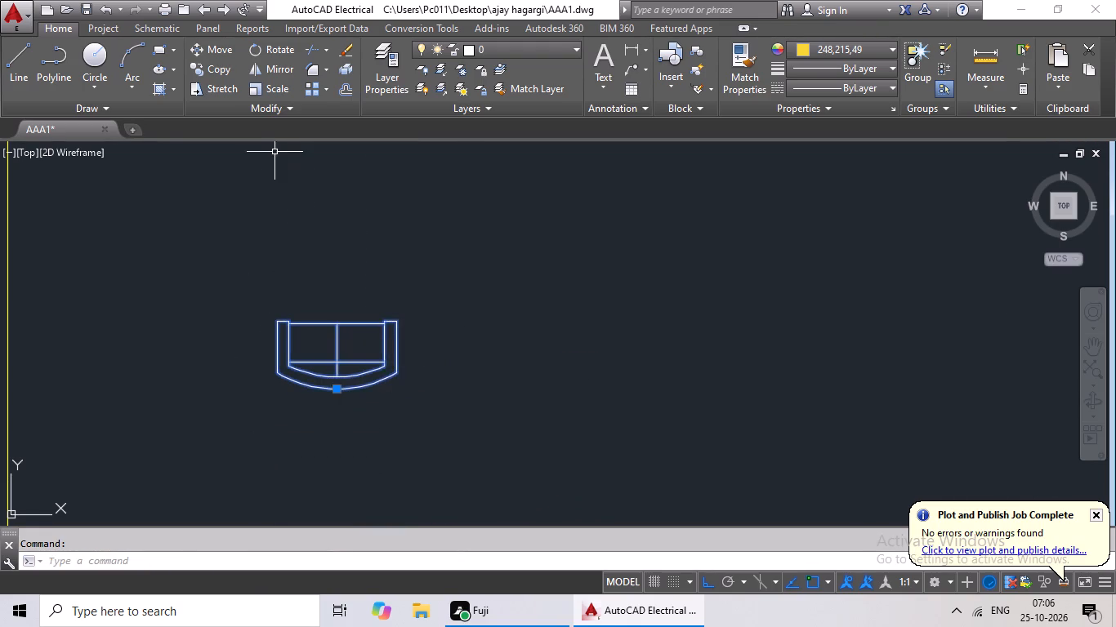
pyautogui.hotkey('ctrl', 'c')
pyautogui.hotkey('ctrl', 'v')
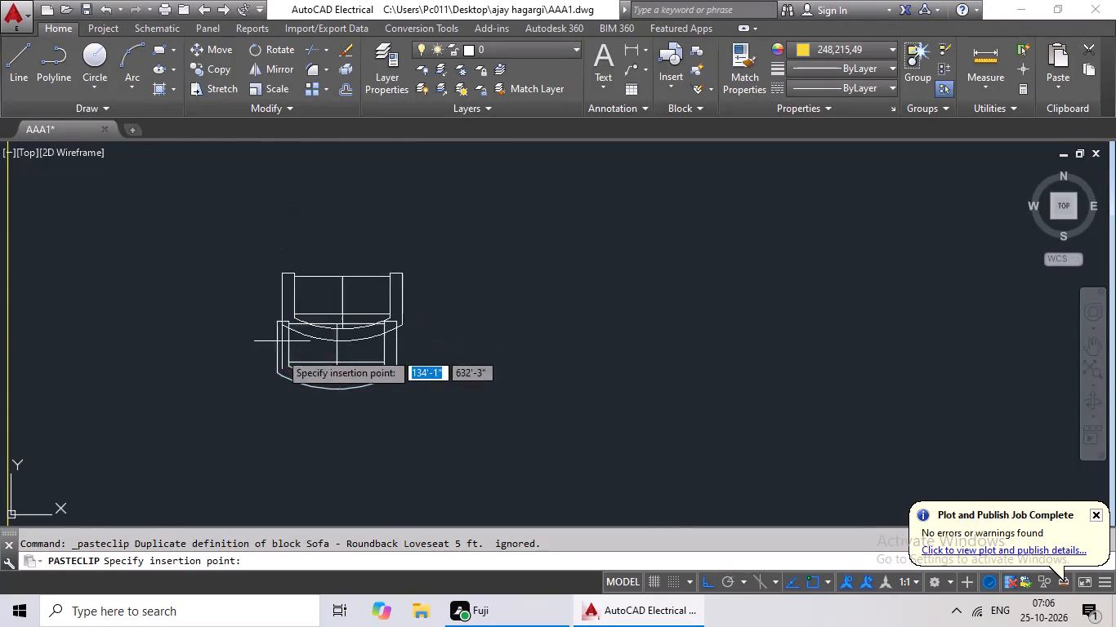
pyautogui.scroll(-1, 271, 372)
pyautogui.moveTo(271, 372); pyautogui.dragTo(413, 322, button='middle')
pyautogui.moveTo(346, 380); pyautogui.dragTo(575, 321, button='middle')
pyautogui.moveTo(149, 408); pyautogui.dragTo(385, 360, button='middle')
pyautogui.moveTo(283, 383); pyautogui.dragTo(520, 301, button='middle')
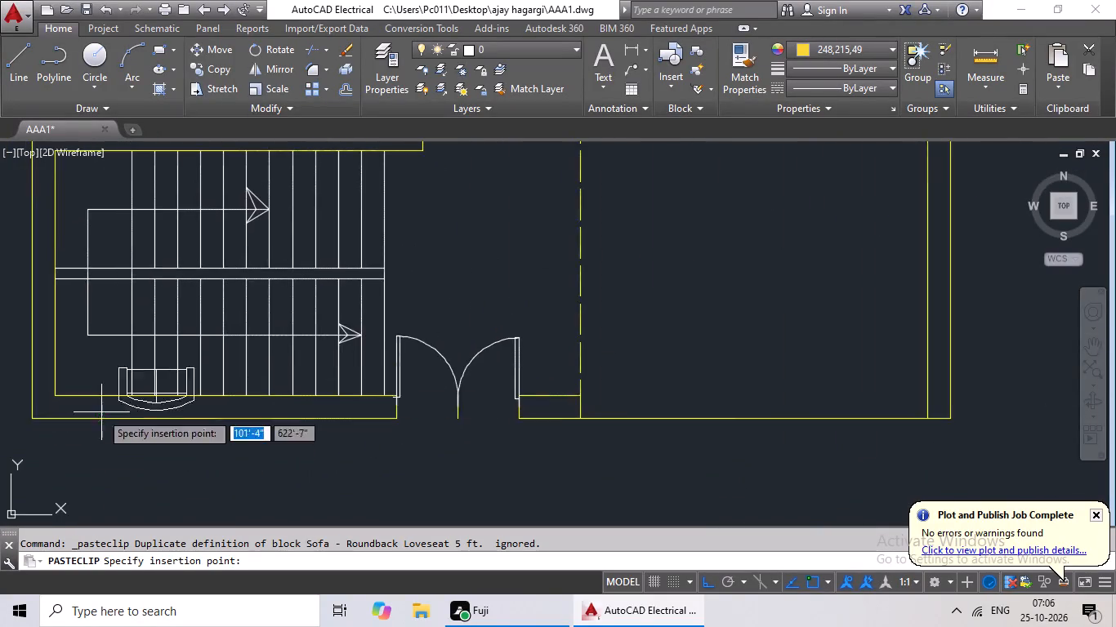
pyautogui.moveTo(100, 412); pyautogui.dragTo(176, 528, button='middle')
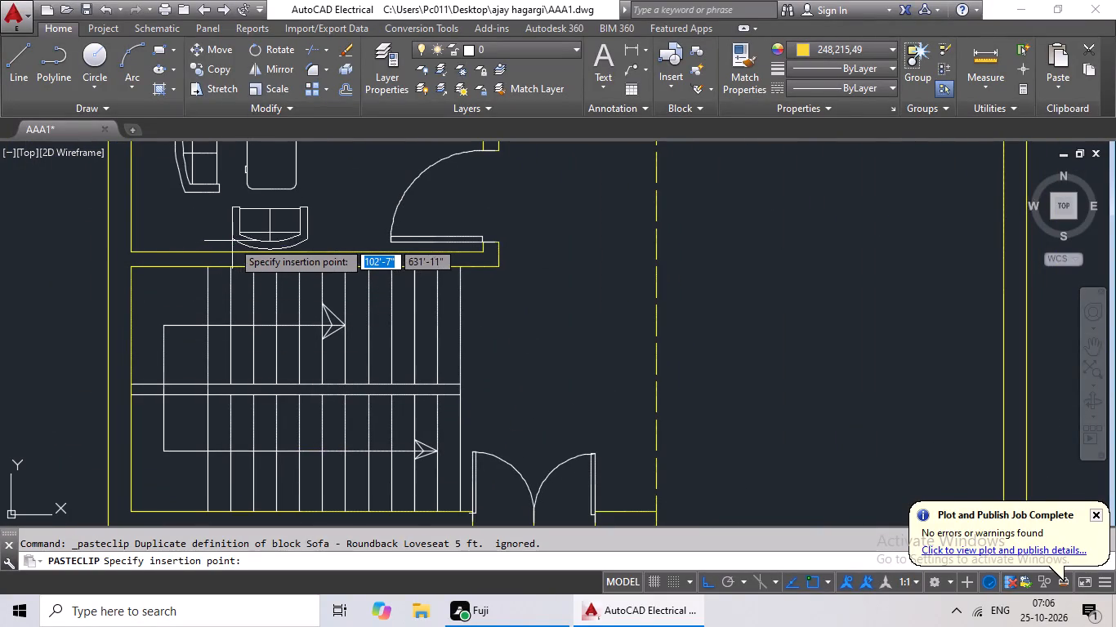
pyautogui.click(234, 239)
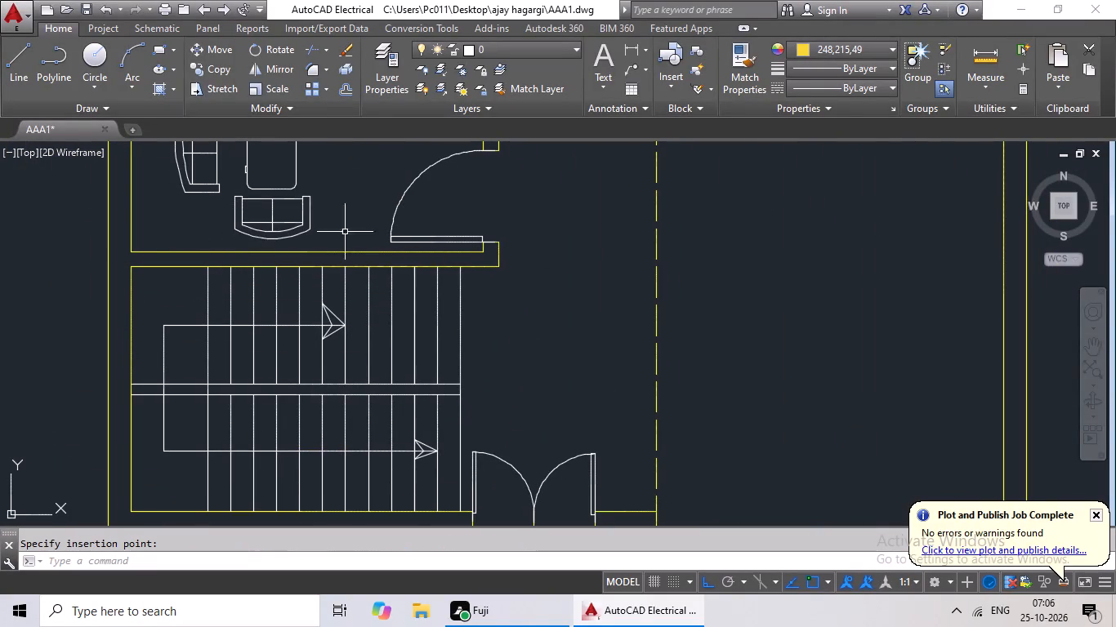
# Move the three-seat sofa beside the desk slightly straight south within the room north of the staircase.
pyautogui.scroll(-1, 392, 219)
pyautogui.moveTo(574, 234); pyautogui.dragTo(471, 320, button='middle')
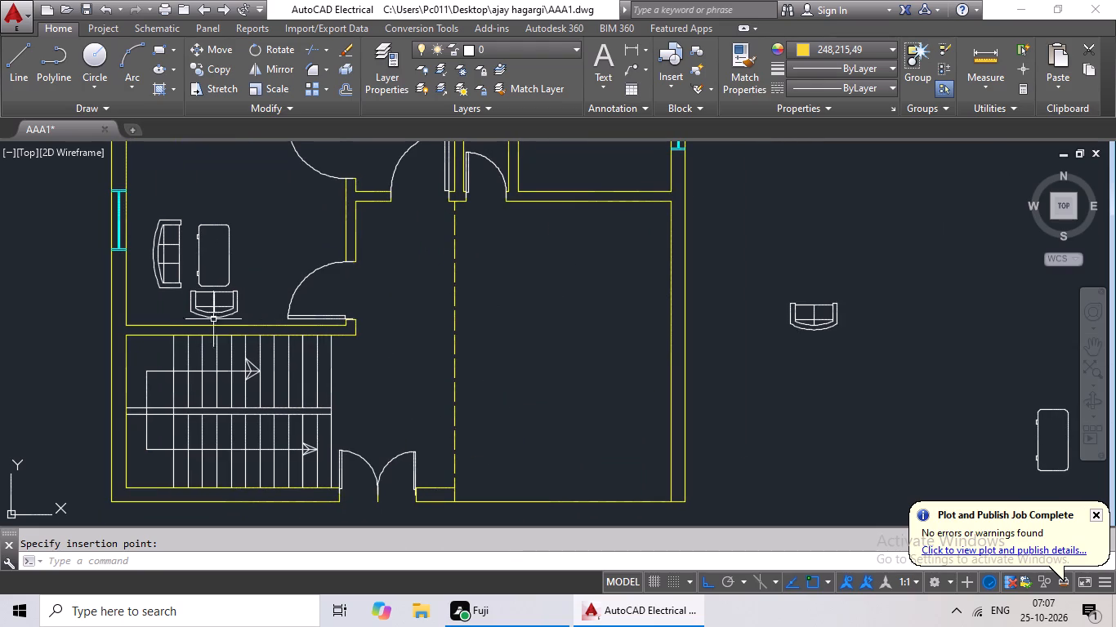
pyautogui.click(151, 253)
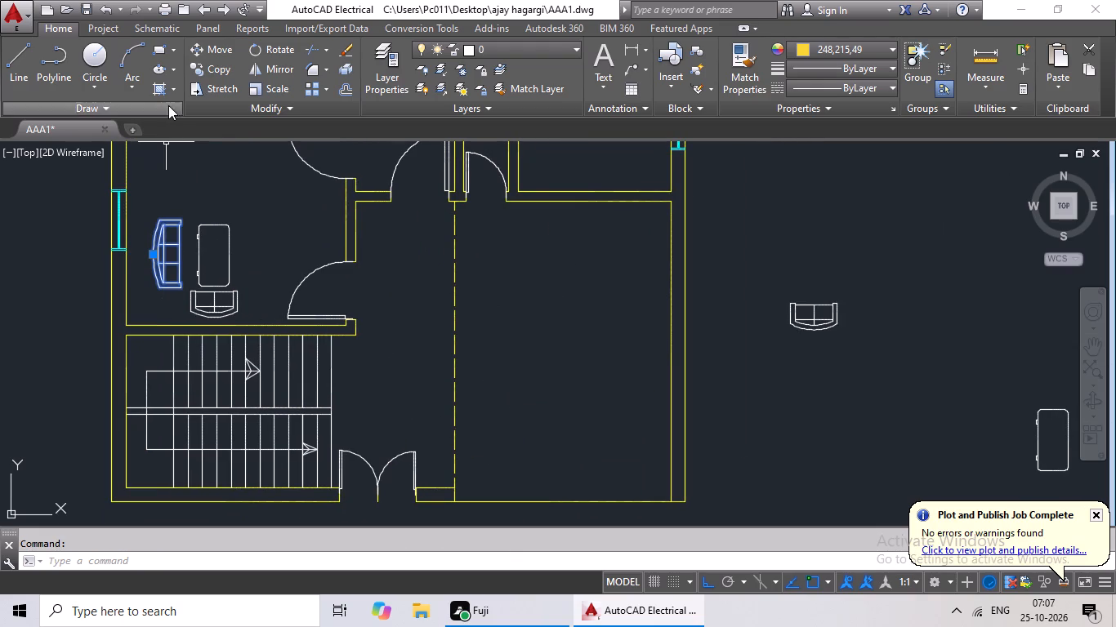
pyautogui.click(212, 47)
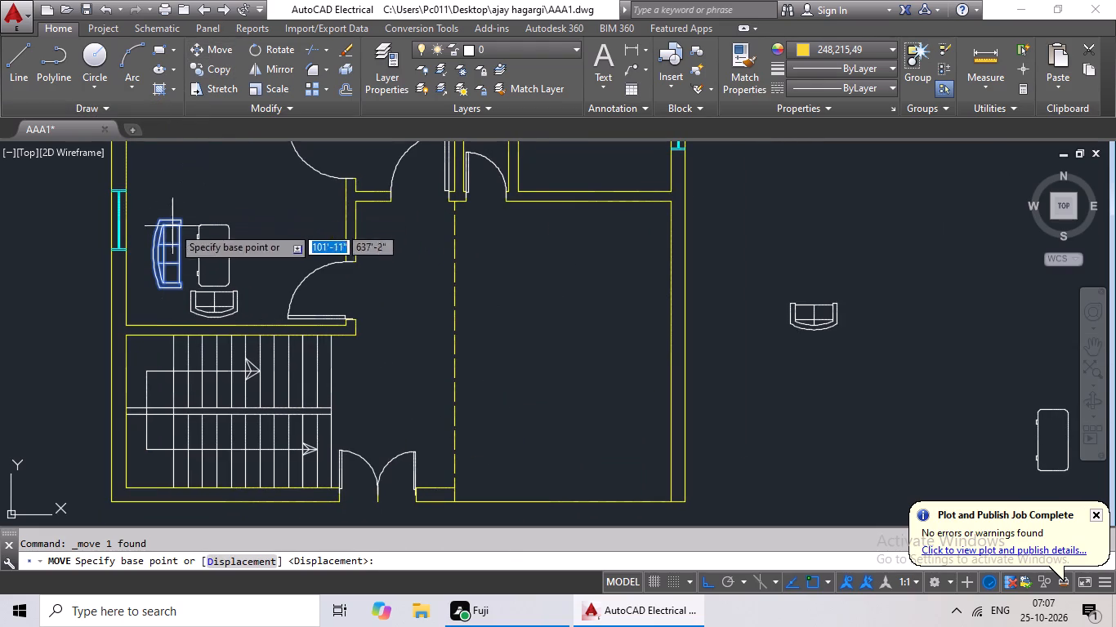
pyautogui.moveTo(181, 253); pyautogui.dragTo(187, 261)
pyautogui.click(187, 261)
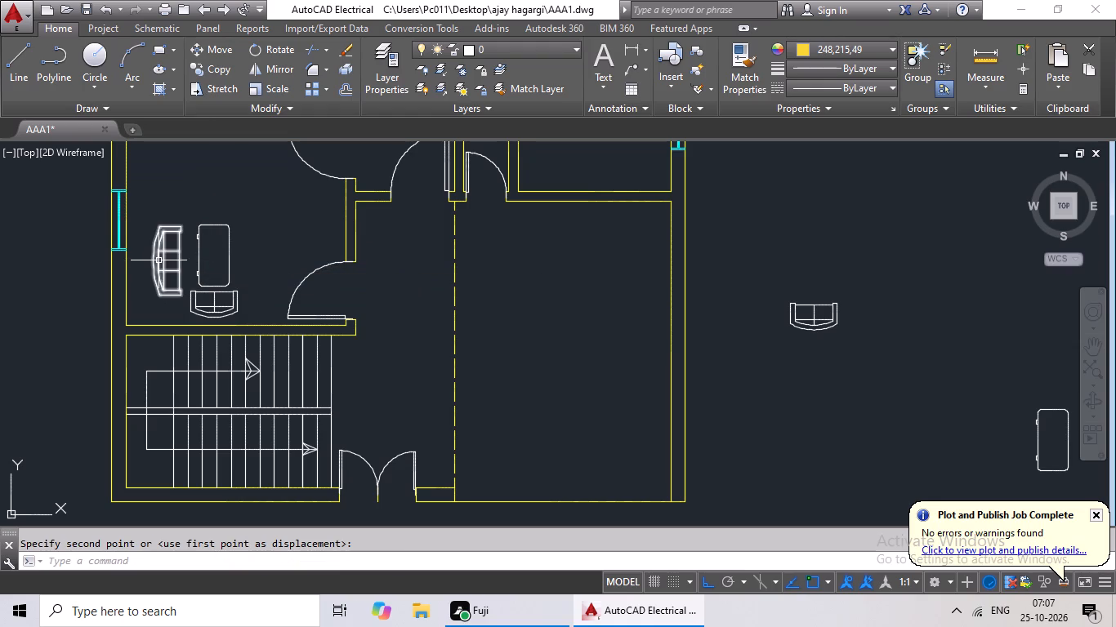
# Move the three-seat sofa slightly east toward the desk in the room north of the staircase.
pyautogui.click(158, 260)
pyautogui.click(222, 49)
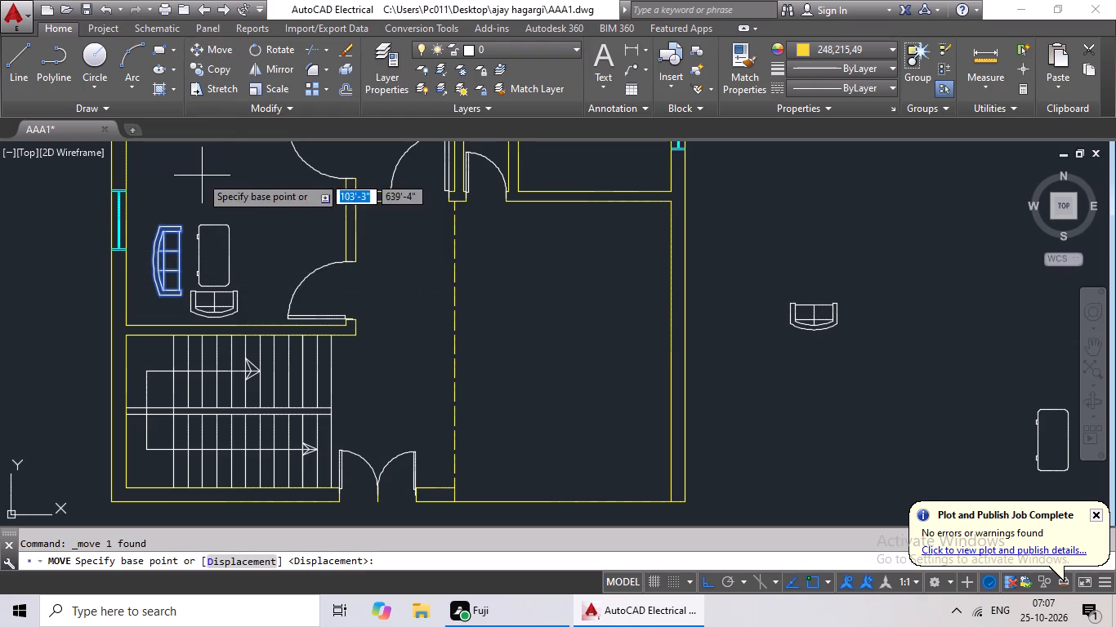
pyautogui.moveTo(165, 226); pyautogui.dragTo(171, 206)
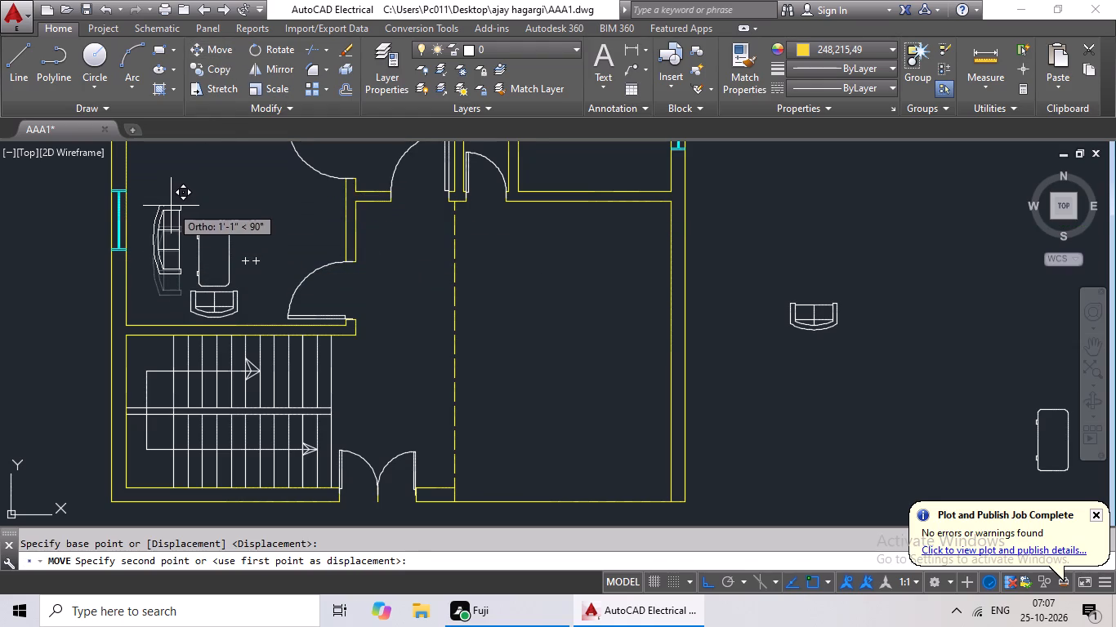
pyautogui.moveTo(171, 206); pyautogui.dragTo(173, 229)
pyautogui.click(173, 229)
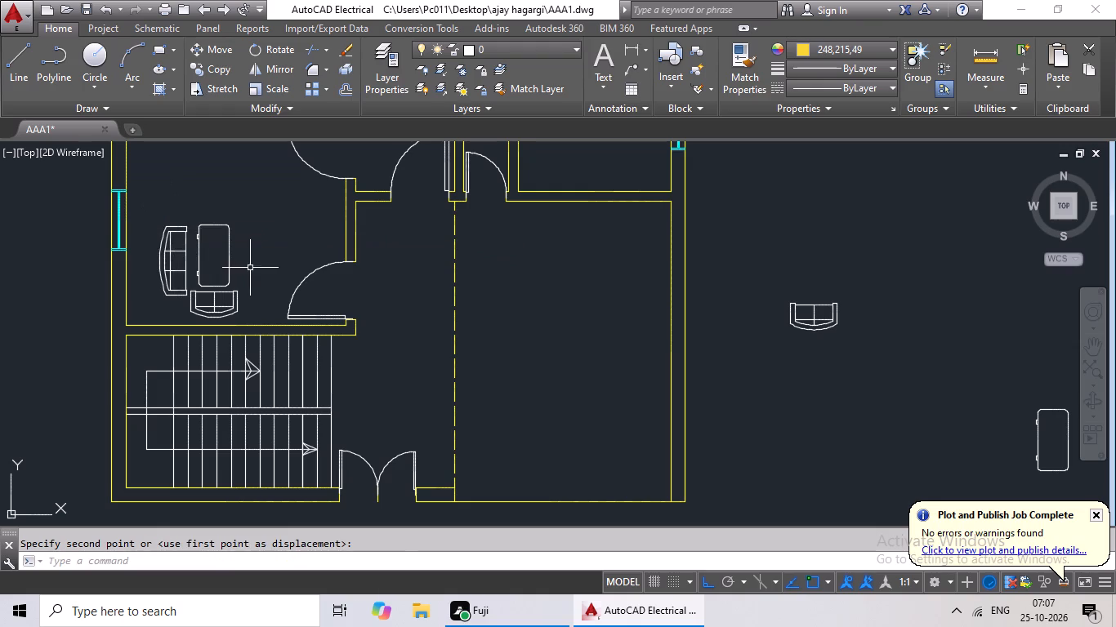
# Copy the range-oven block from the furniture blocks east of the house and paste it in the kitchen's southwest corner.
pyautogui.scroll(-2, 272, 264)
pyautogui.moveTo(688, 233); pyautogui.dragTo(507, 305, button='middle')
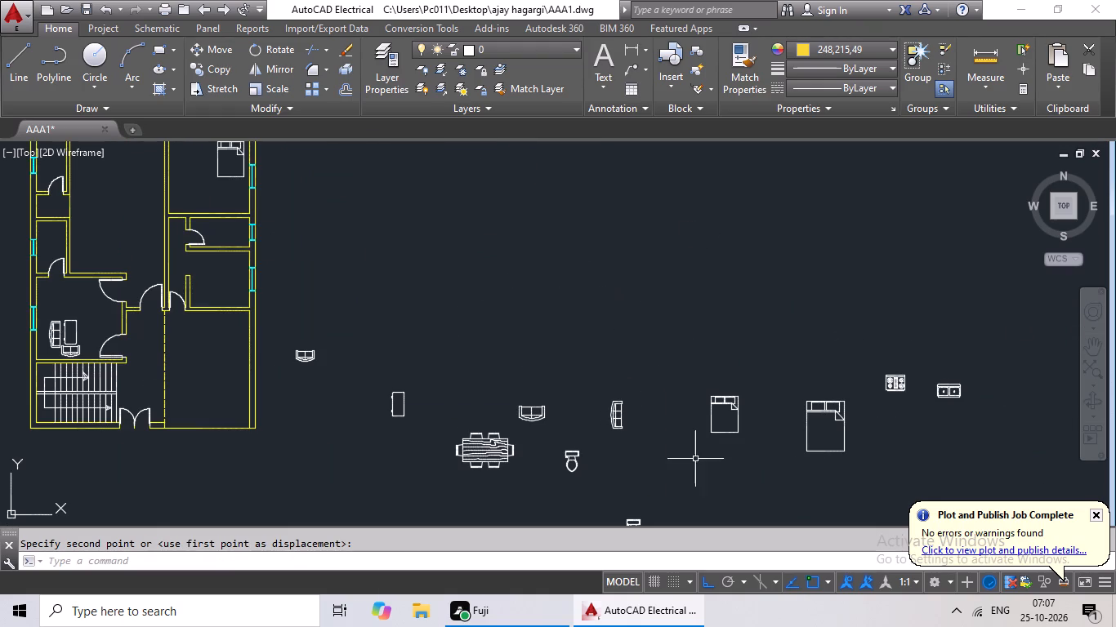
pyautogui.click(904, 382)
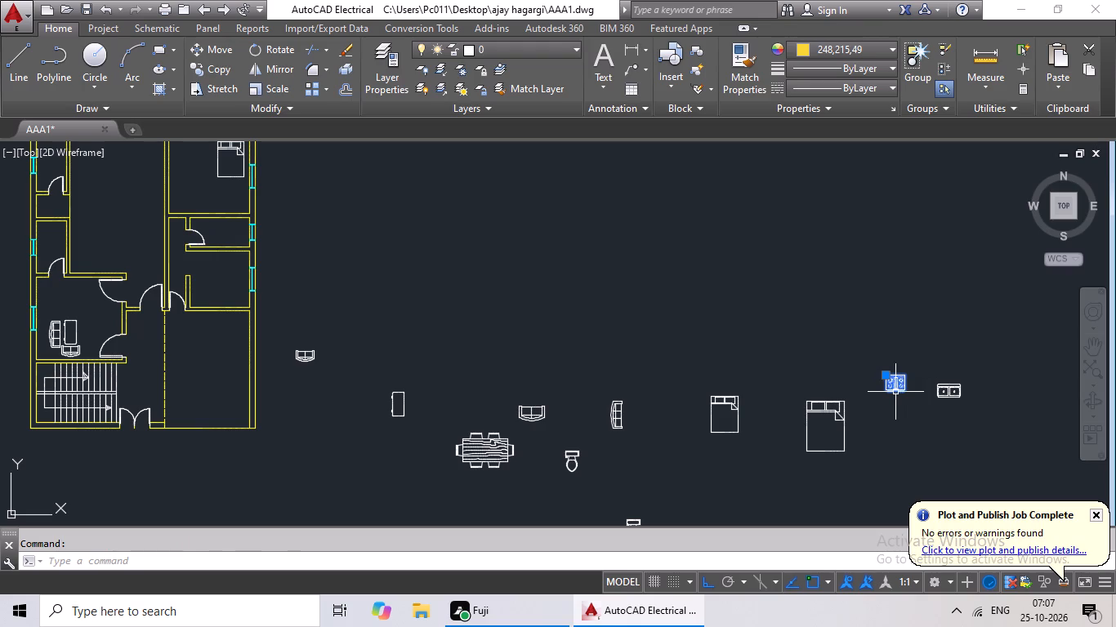
pyautogui.hotkey('ctrl', 'c')
pyautogui.hotkey('ctrl', 'v')
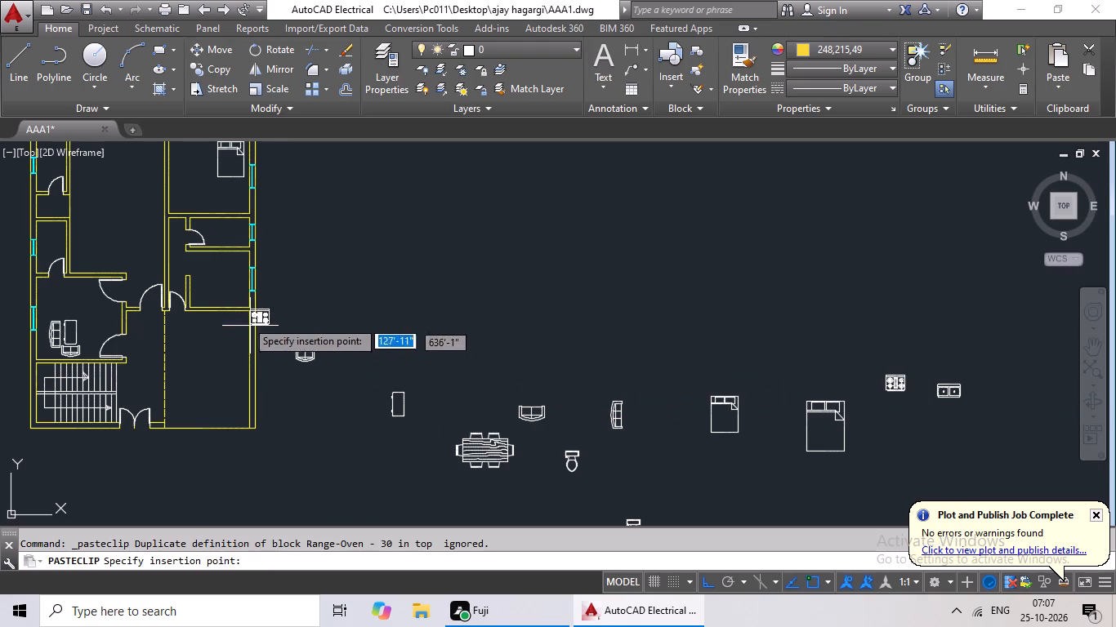
pyautogui.scroll(2, 236, 309)
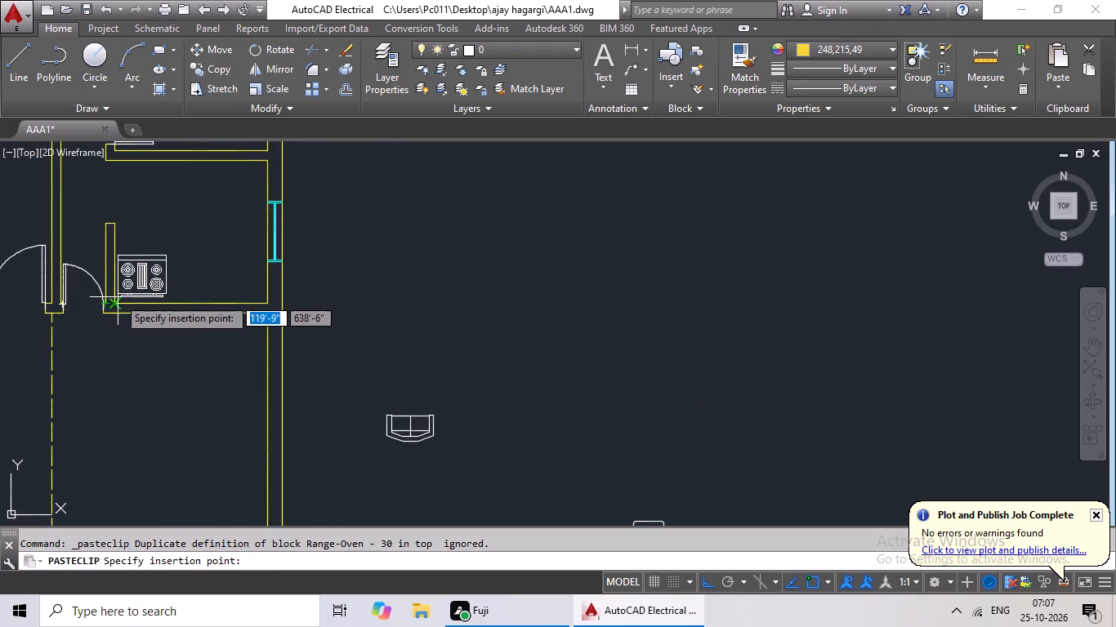
pyautogui.scroll(3, 119, 296)
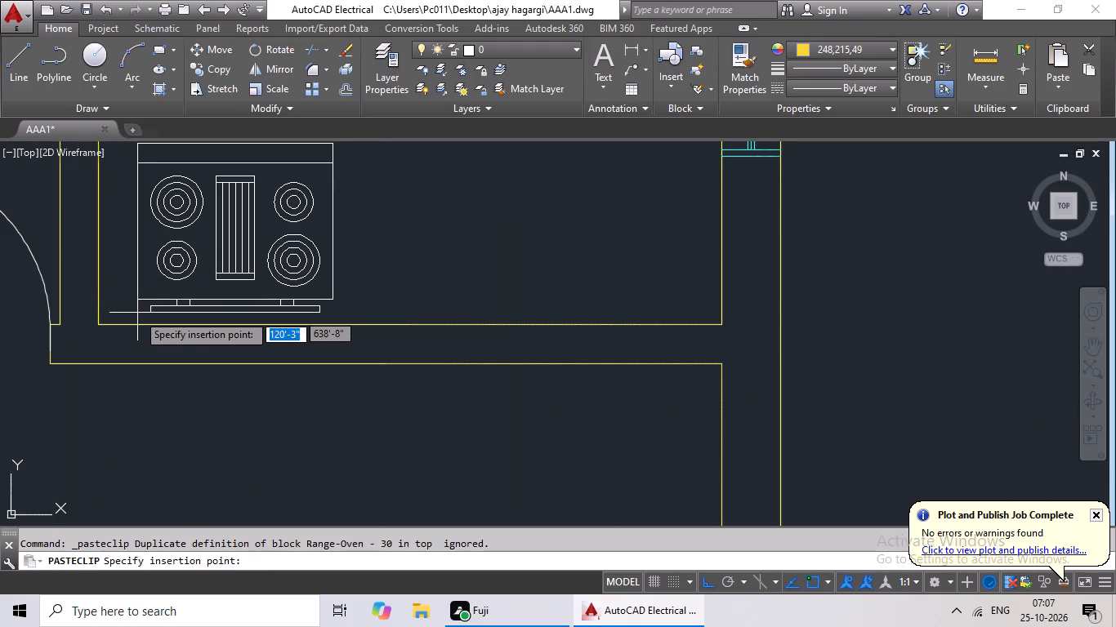
pyautogui.click(136, 316)
# Copy the double-sink block and paste it along the kitchen's south wall, just east of the range oven.
pyautogui.scroll(-2, 522, 309)
pyautogui.moveTo(557, 314); pyautogui.dragTo(240, 313, button='middle')
pyautogui.scroll(-1, 438, 328)
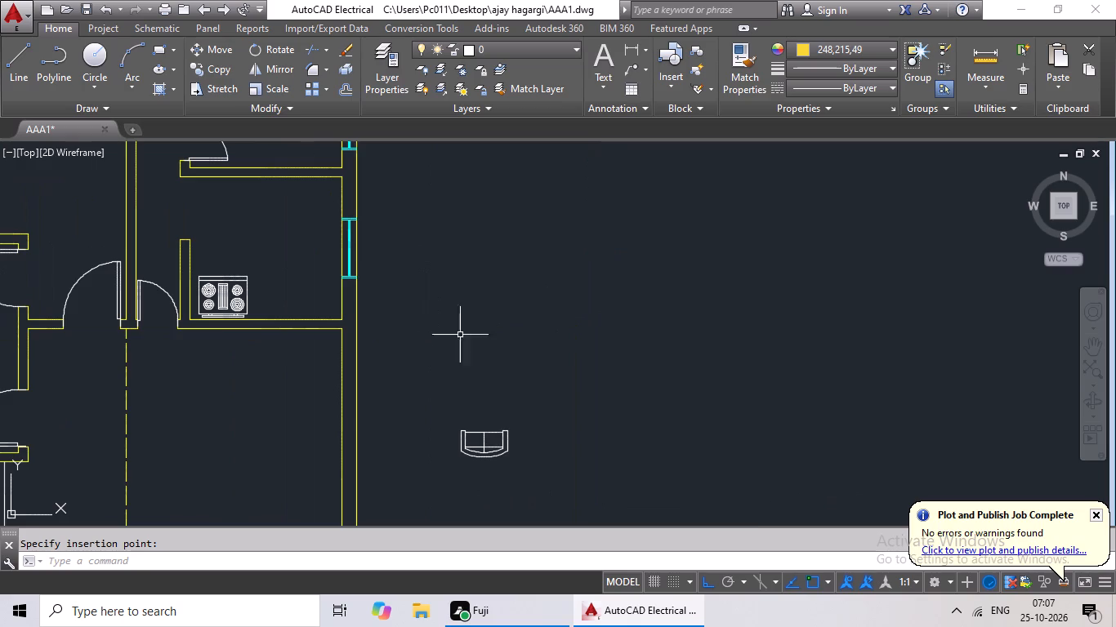
pyautogui.moveTo(566, 342); pyautogui.dragTo(262, 291, button='middle')
pyautogui.scroll(-2, 343, 274)
pyautogui.moveTo(477, 309); pyautogui.dragTo(293, 301, button='middle')
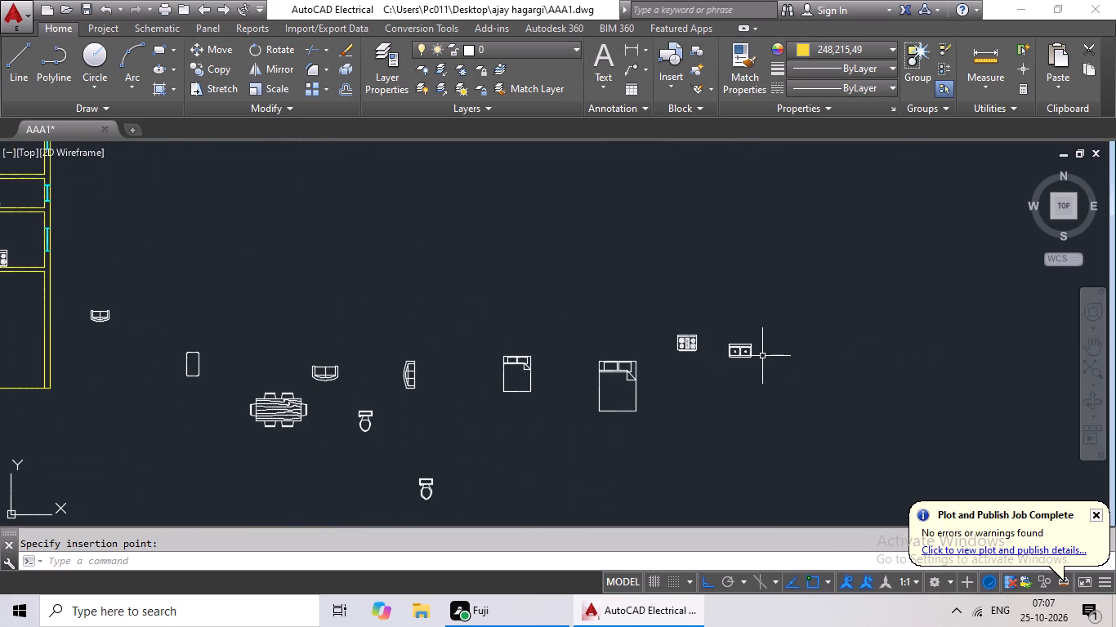
pyautogui.click(749, 353)
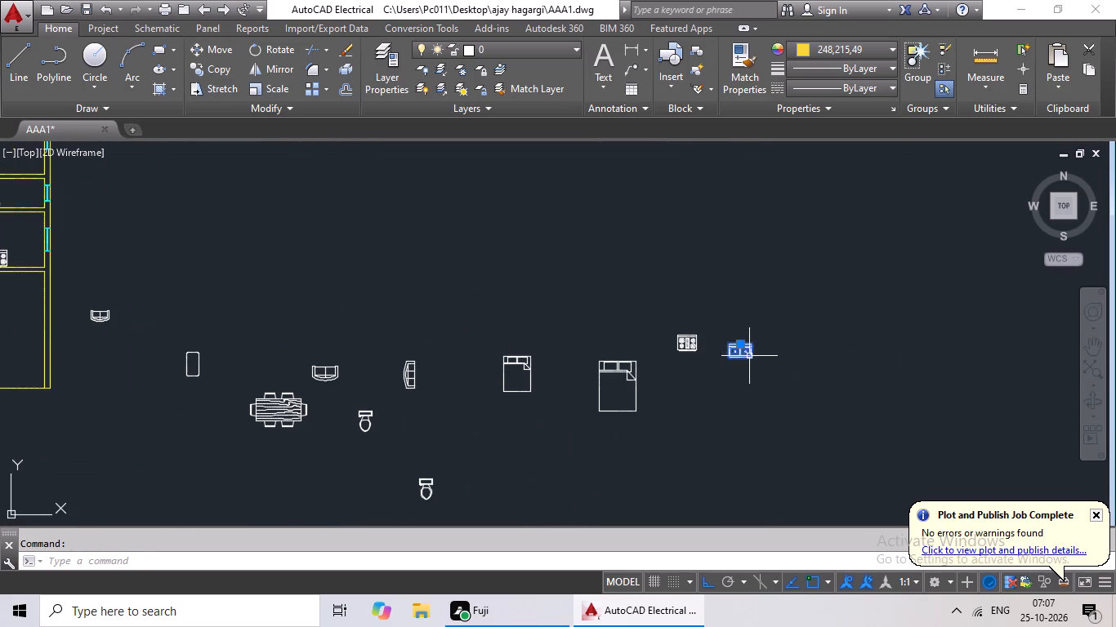
pyautogui.hotkey('ctrl', 'c')
pyautogui.hotkey('ctrl', 'v')
pyautogui.scroll(-2, 724, 373)
pyautogui.moveTo(600, 358); pyautogui.dragTo(733, 352, button='middle')
pyautogui.scroll(4, 594, 322)
pyautogui.scroll(2, 499, 327)
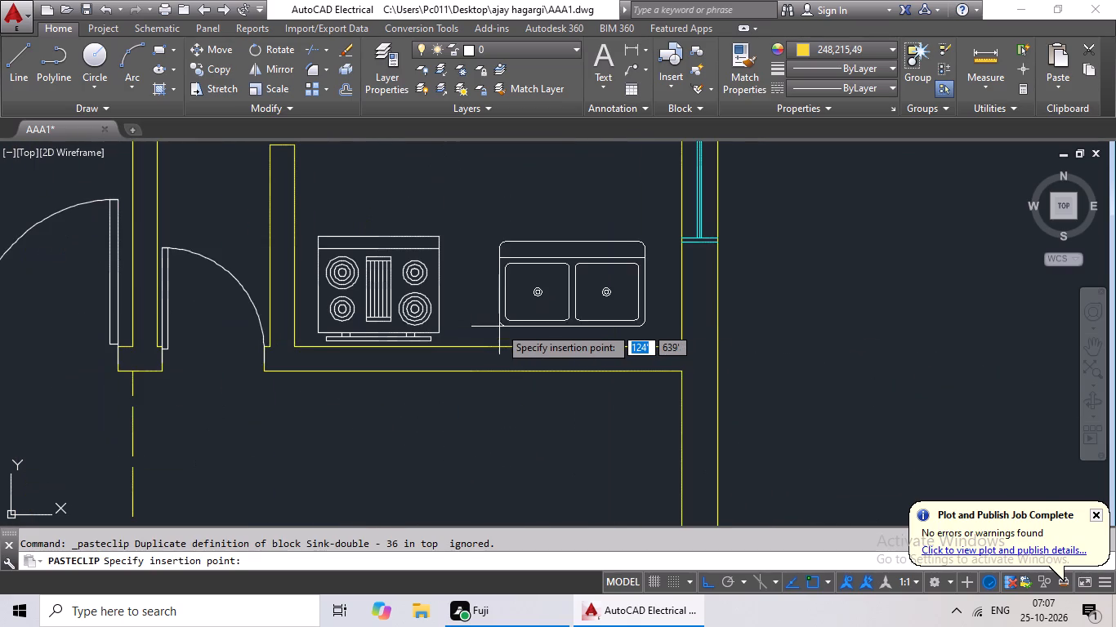
pyautogui.click(486, 331)
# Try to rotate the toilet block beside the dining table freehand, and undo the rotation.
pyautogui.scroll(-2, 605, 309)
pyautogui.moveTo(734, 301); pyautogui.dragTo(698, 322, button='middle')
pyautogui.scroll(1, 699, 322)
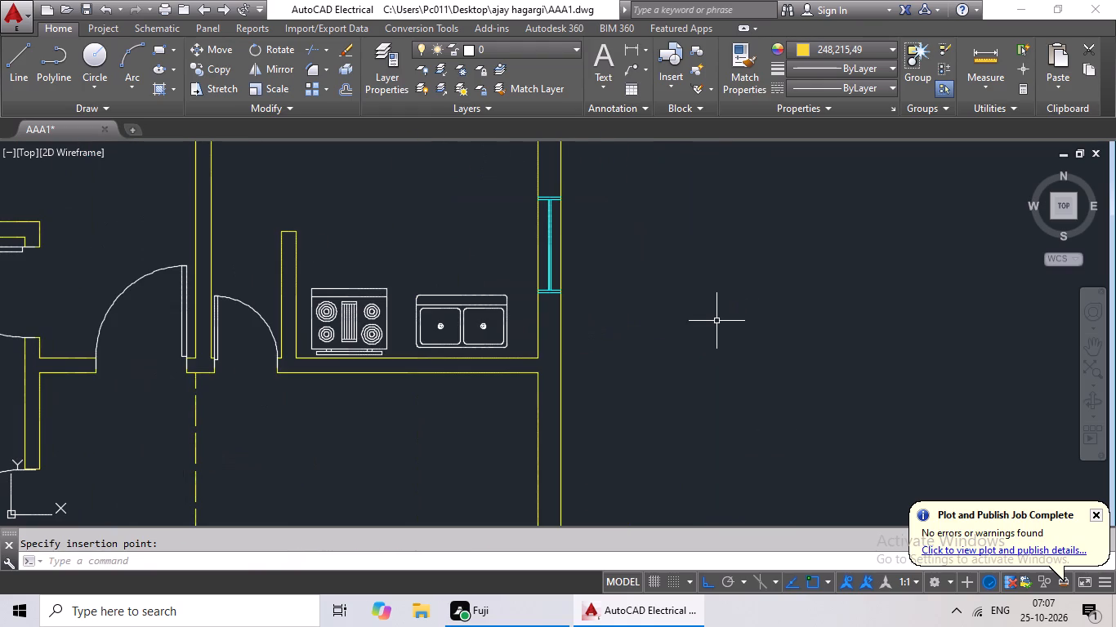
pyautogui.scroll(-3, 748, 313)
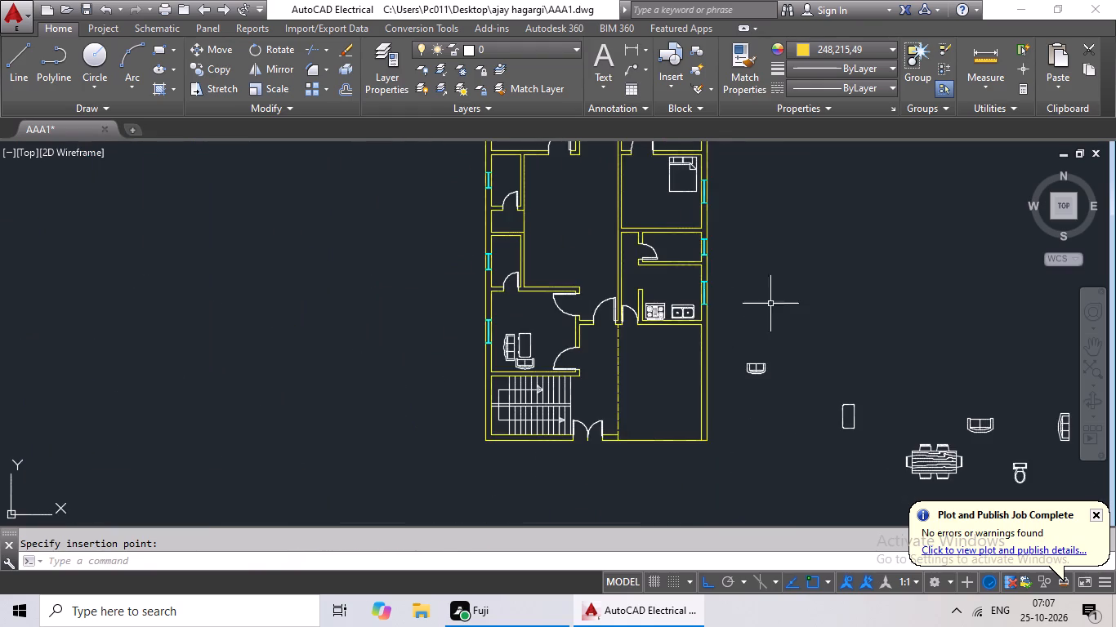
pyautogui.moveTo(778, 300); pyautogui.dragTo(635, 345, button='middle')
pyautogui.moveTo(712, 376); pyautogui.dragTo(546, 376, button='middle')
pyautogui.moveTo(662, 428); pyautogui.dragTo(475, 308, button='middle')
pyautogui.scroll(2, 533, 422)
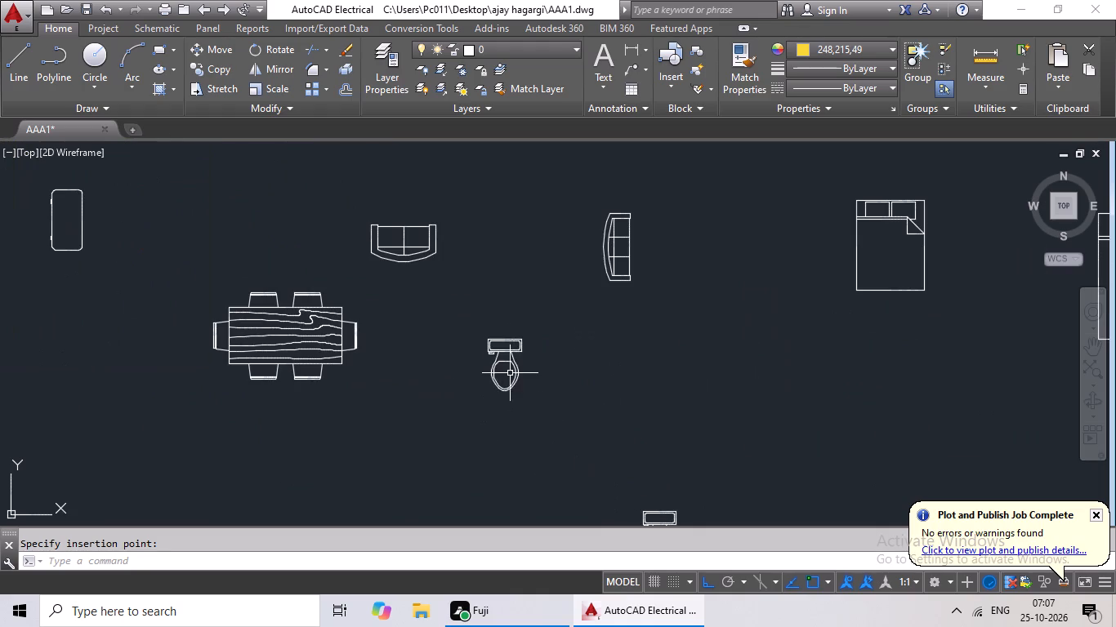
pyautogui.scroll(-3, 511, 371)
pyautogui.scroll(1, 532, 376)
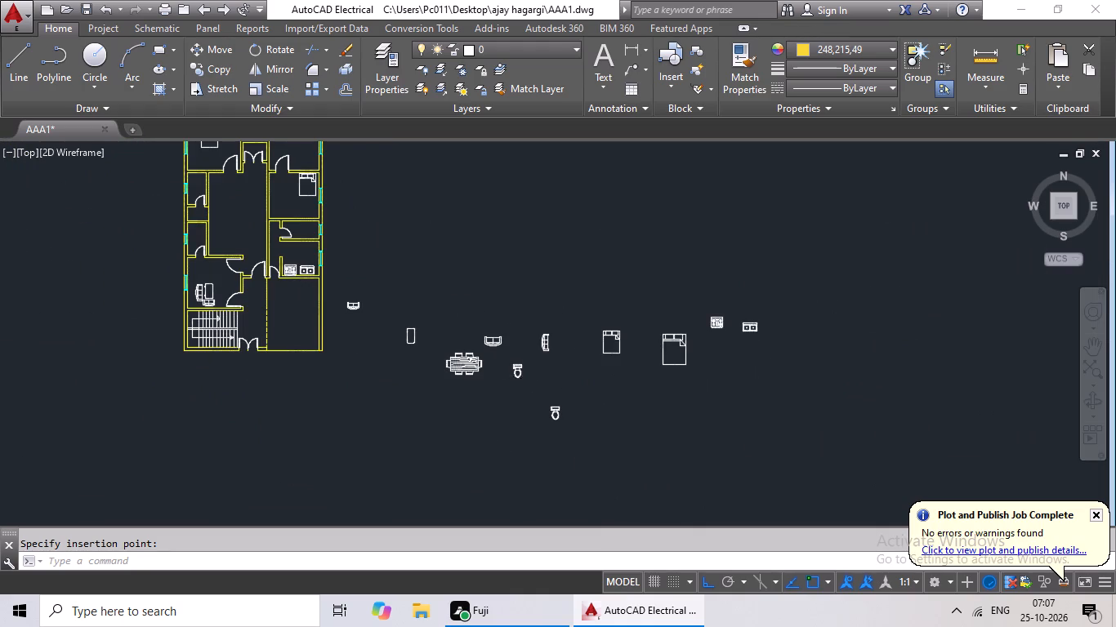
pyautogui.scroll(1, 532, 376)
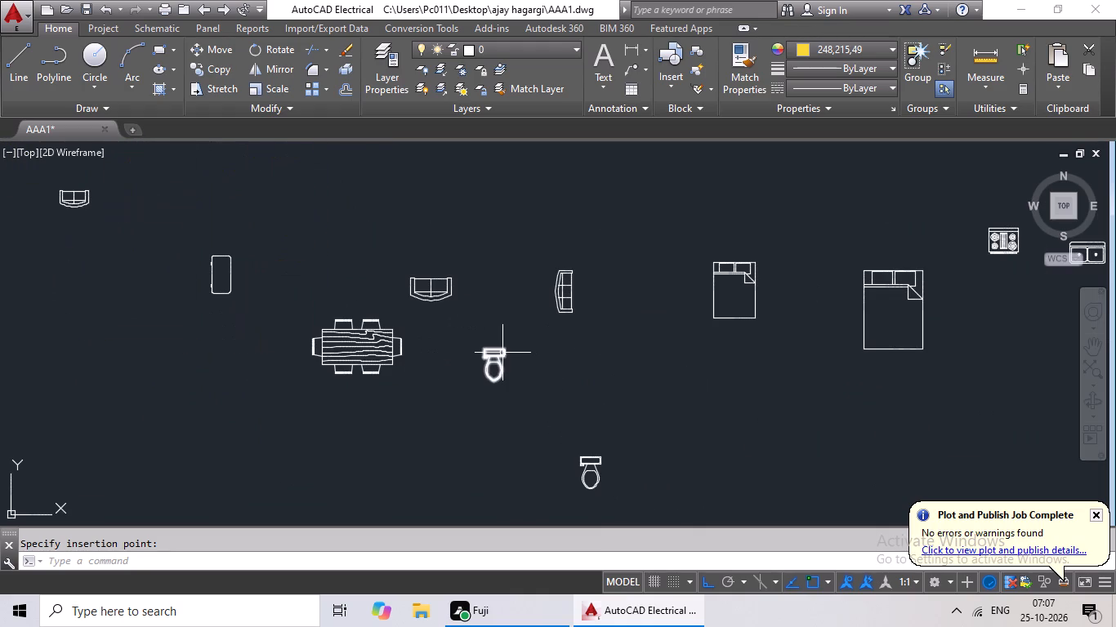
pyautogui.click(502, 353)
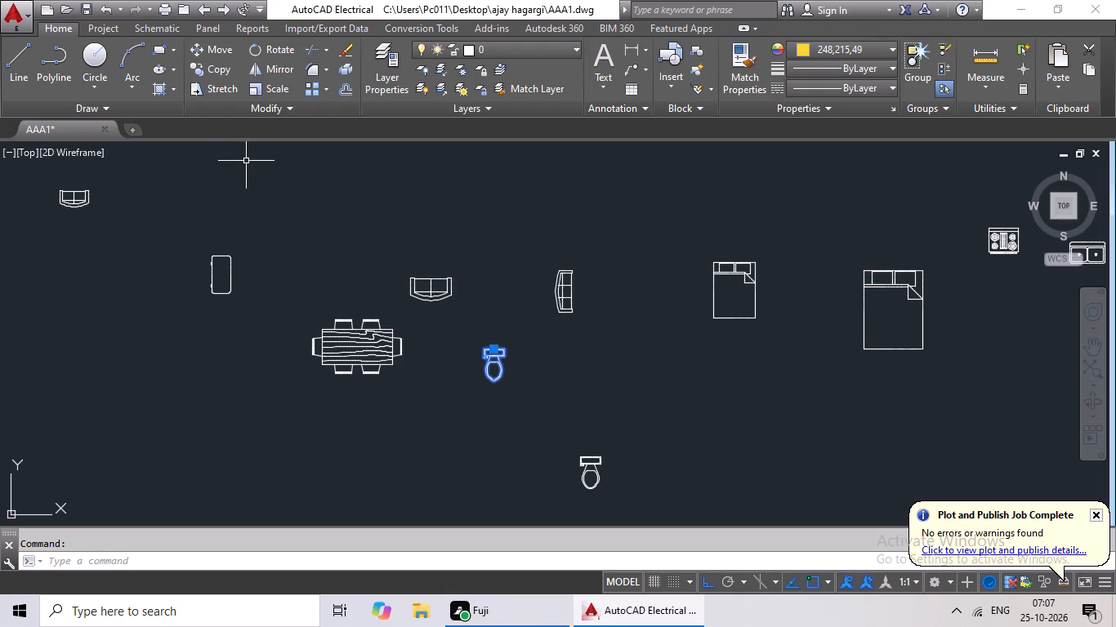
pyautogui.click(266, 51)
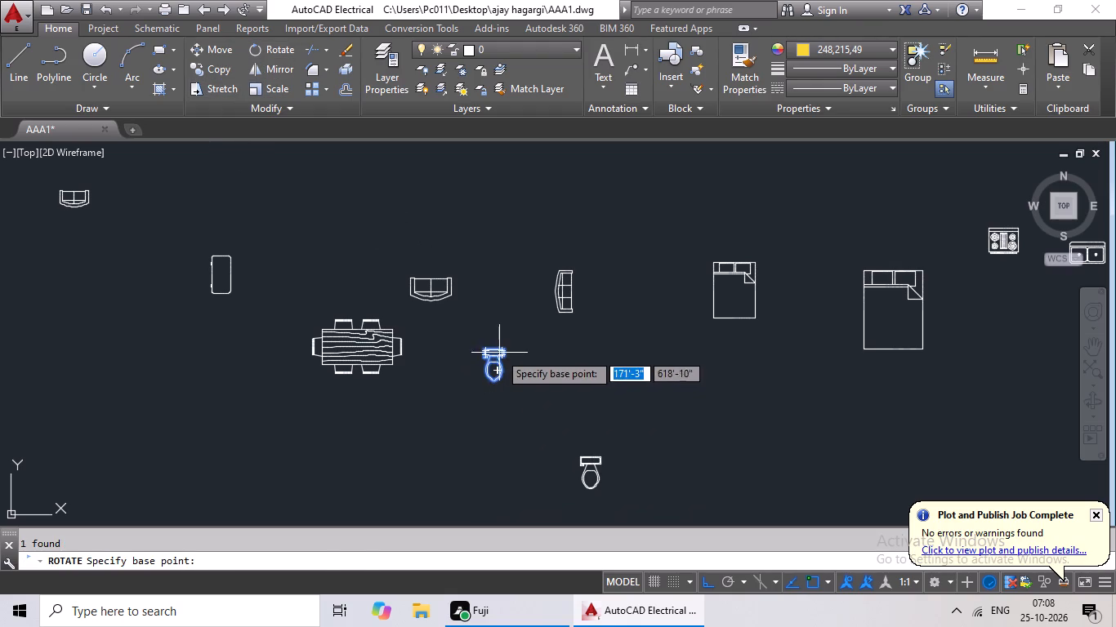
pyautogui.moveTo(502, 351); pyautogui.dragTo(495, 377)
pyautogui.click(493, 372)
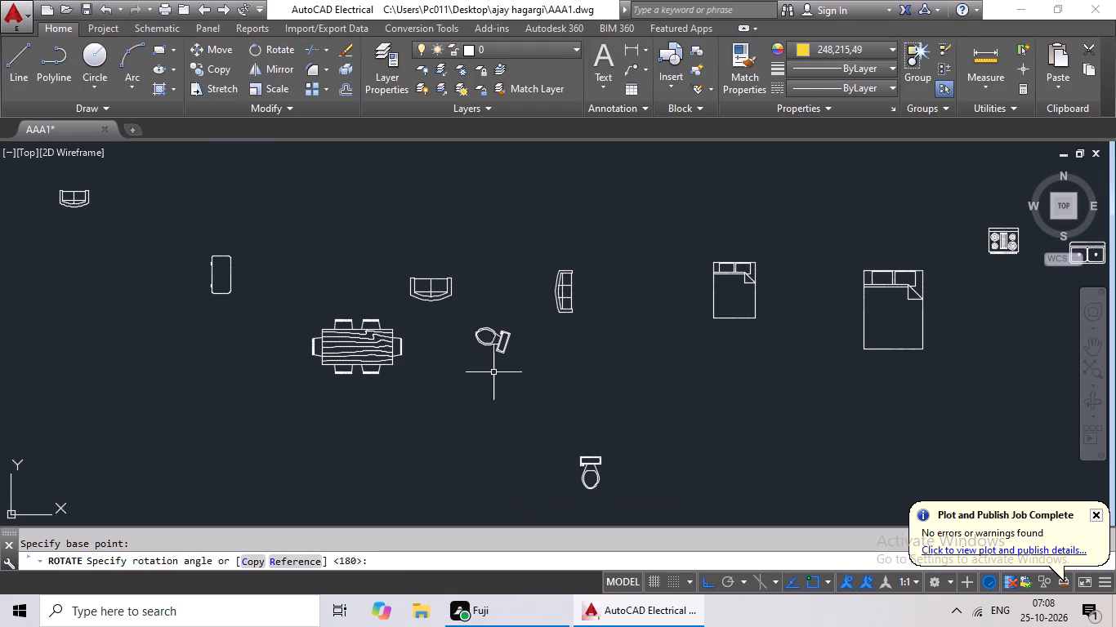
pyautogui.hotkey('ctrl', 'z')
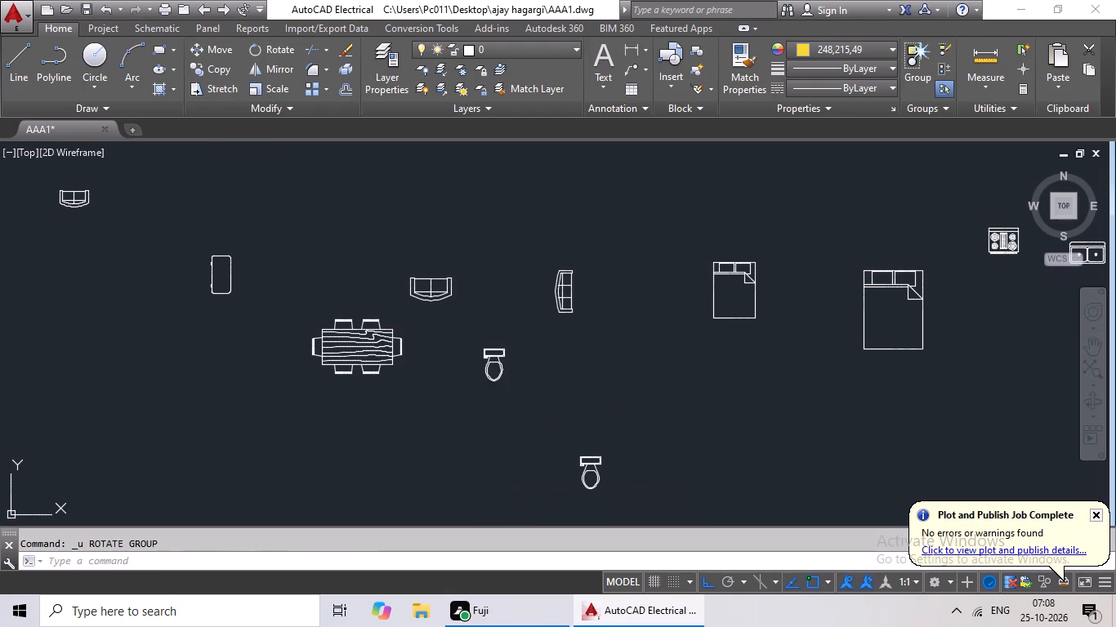
# Rotate the toilet block beside the dining table 90° clockwise about a tank corner, so its tank faces east.
pyautogui.click(489, 354)
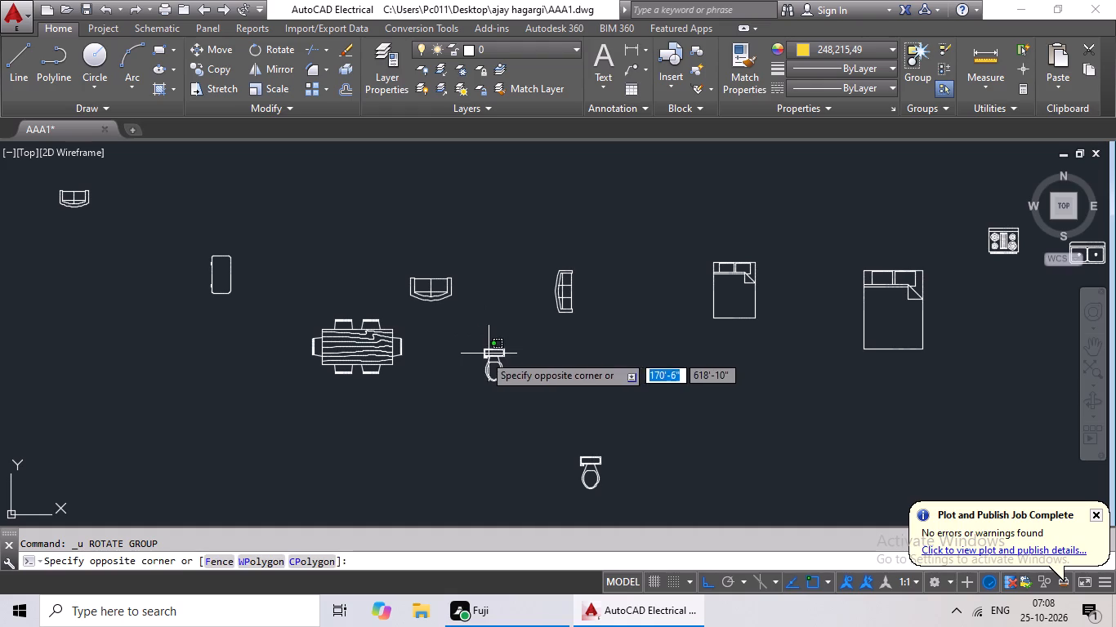
pyautogui.click(480, 355)
pyautogui.click(292, 55)
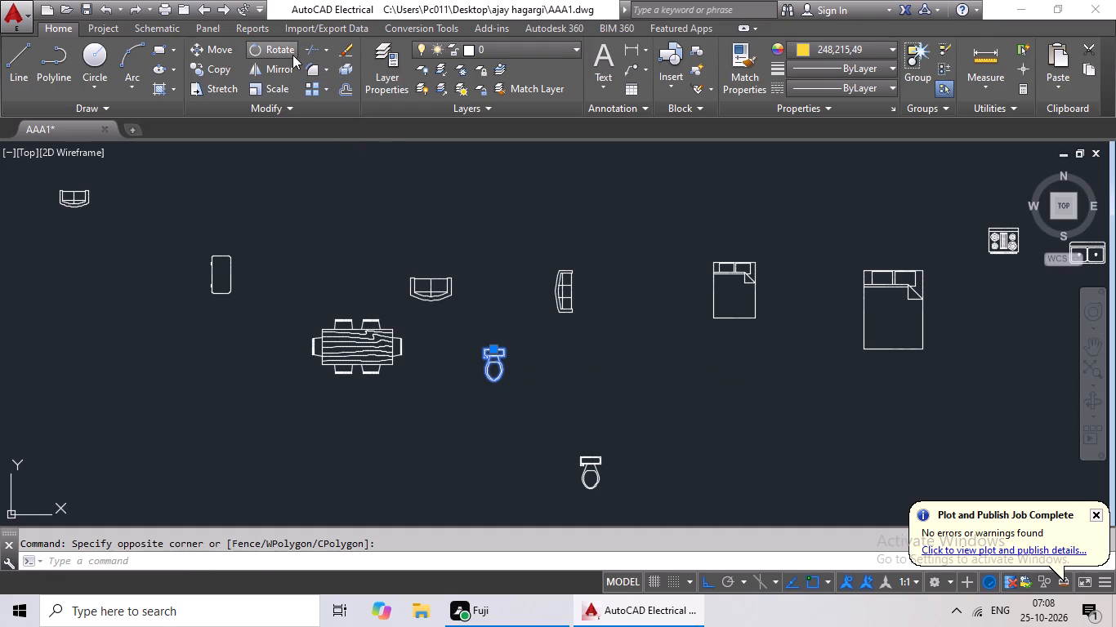
pyautogui.scroll(2, 505, 353)
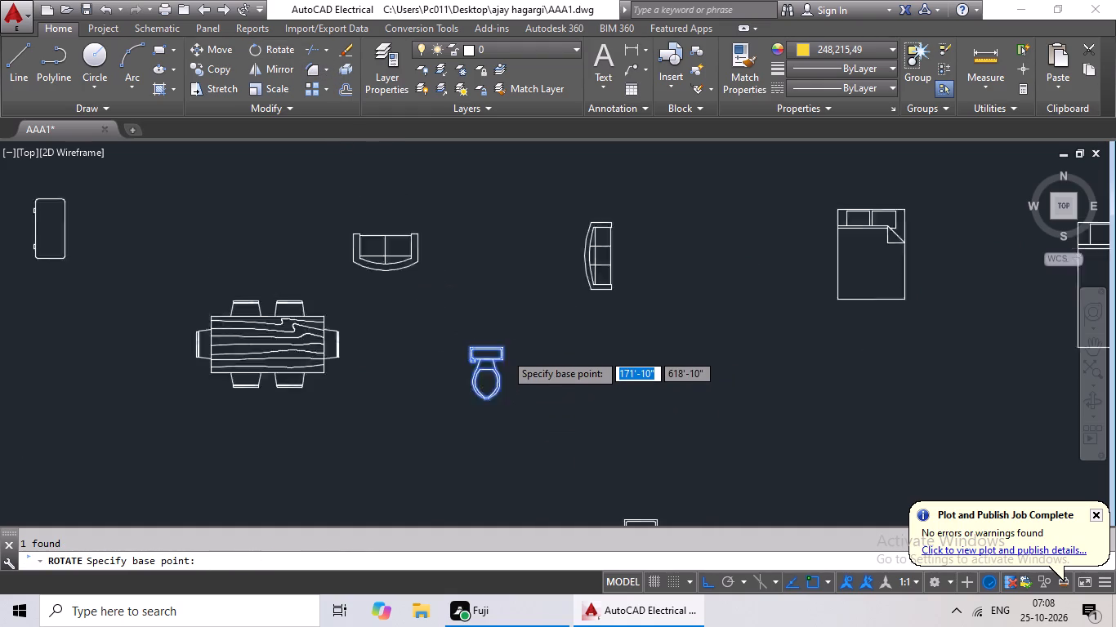
pyautogui.moveTo(498, 349); pyautogui.dragTo(489, 378)
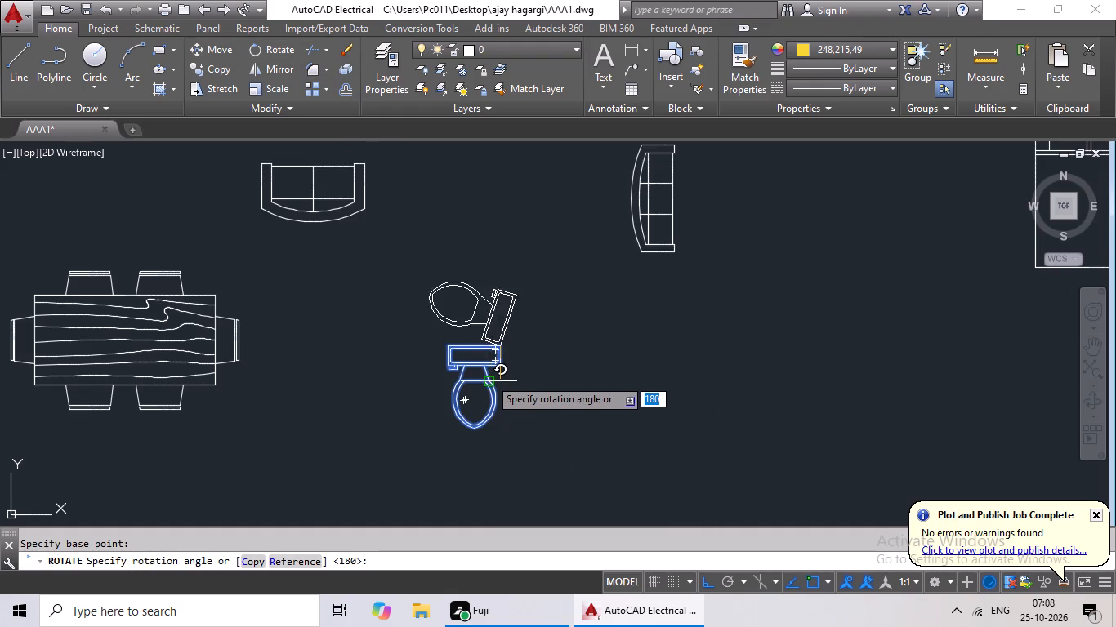
pyautogui.moveTo(489, 378); pyautogui.dragTo(600, 452)
pyautogui.click(600, 452)
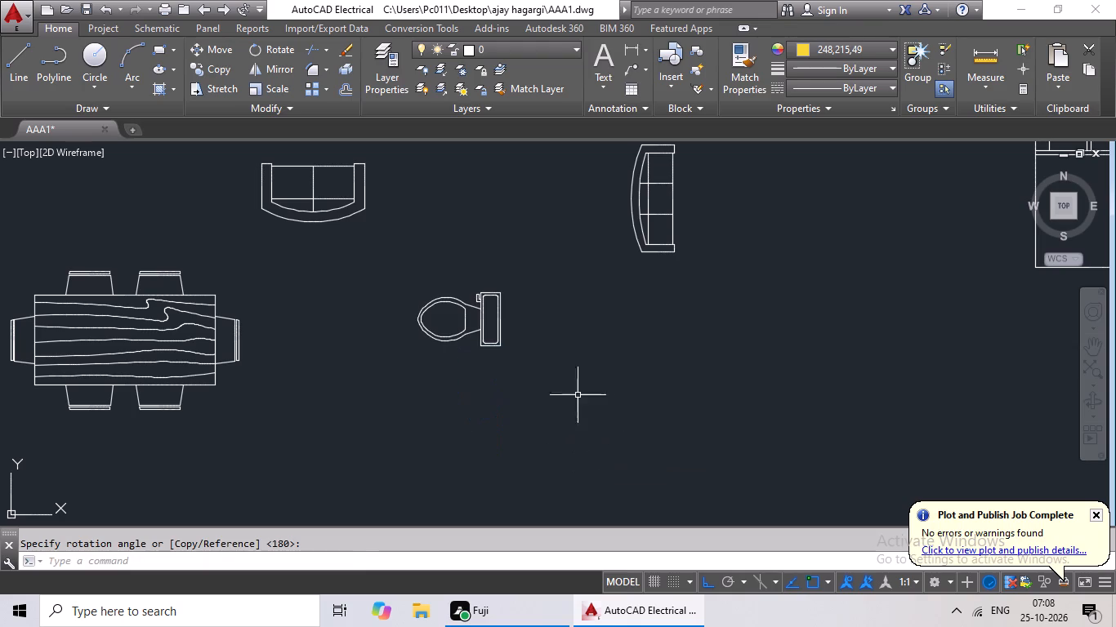
# Copy the rotated toilet and paste it in the northeast corner of the bathroom north of the kitchen, tank against the east wall.
pyautogui.click(498, 327)
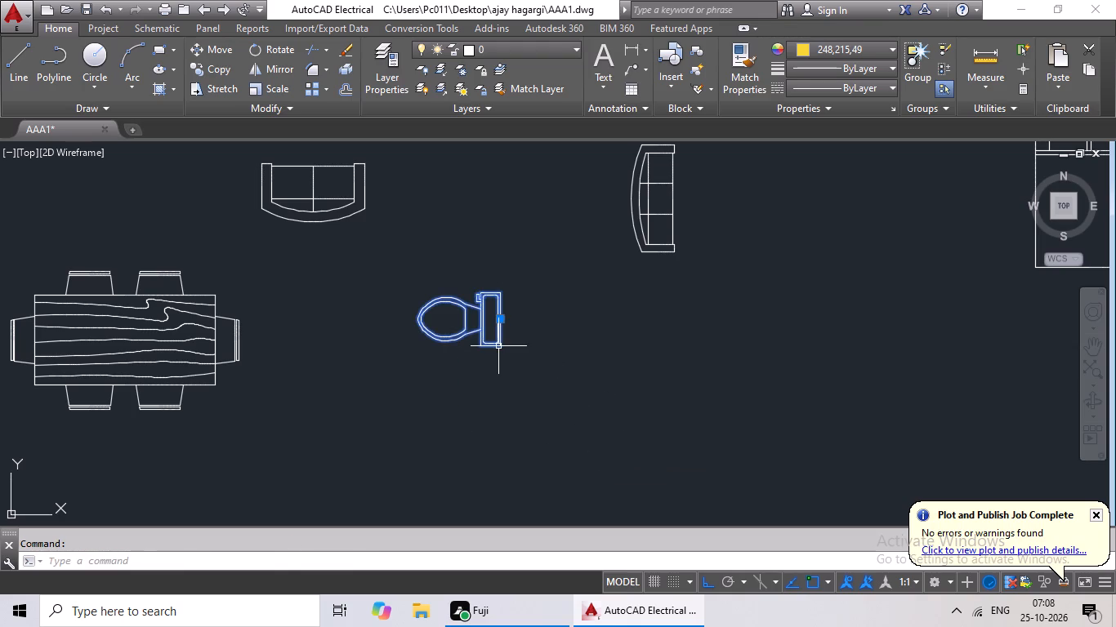
pyautogui.hotkey('ctrl', 'c')
pyautogui.hotkey('ctrl', 'v')
pyautogui.scroll(-2, 500, 341)
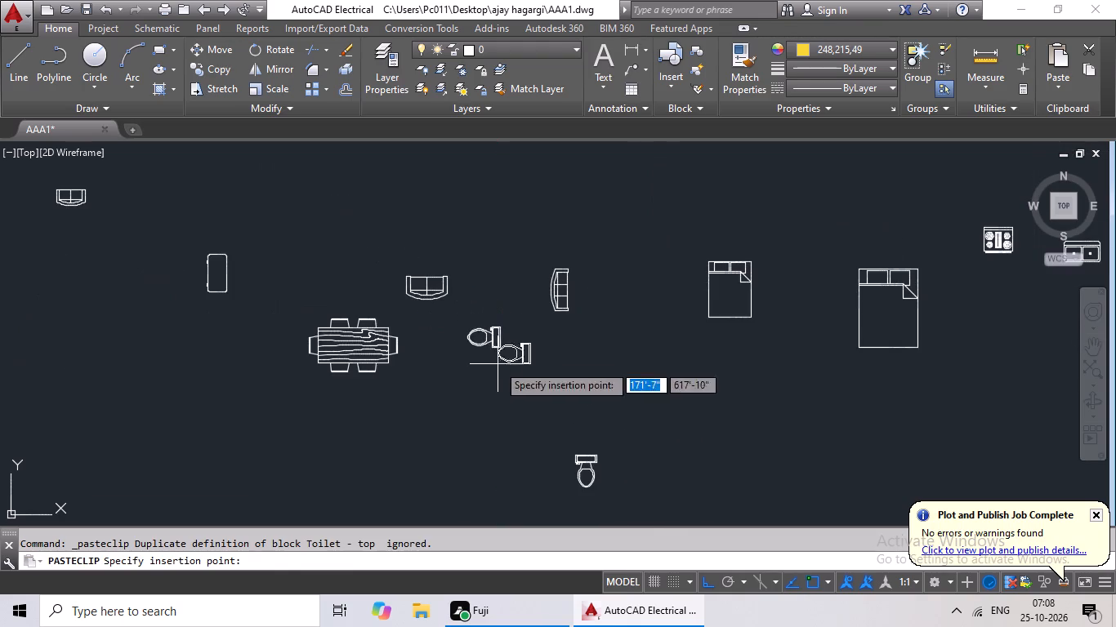
pyautogui.moveTo(424, 336); pyautogui.dragTo(750, 480, button='middle')
pyautogui.moveTo(450, 326); pyautogui.dragTo(510, 461, button='middle')
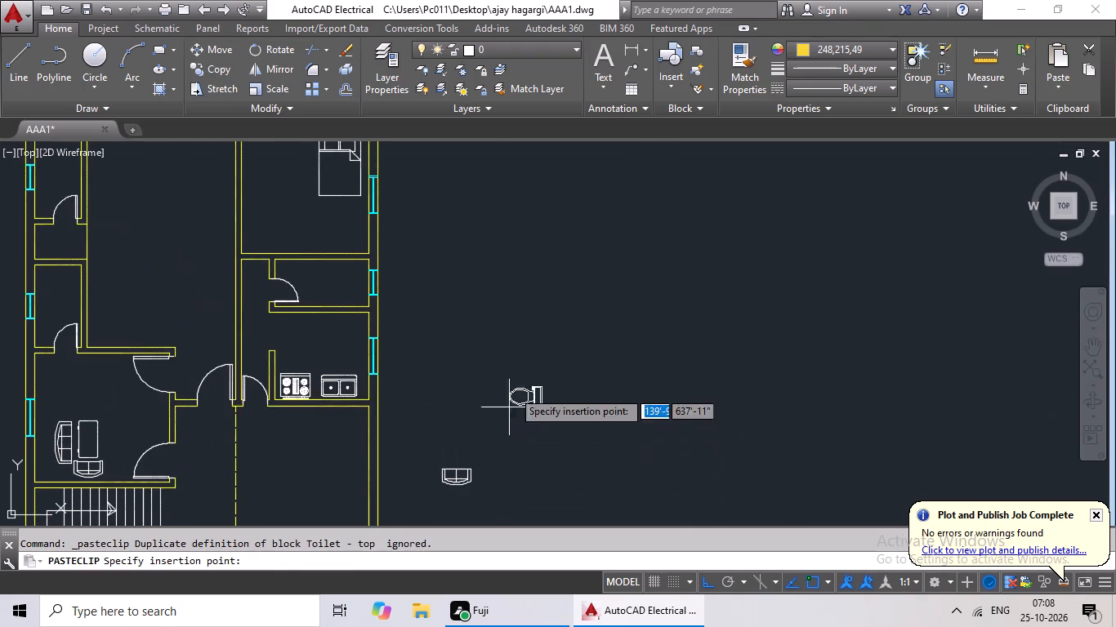
pyautogui.moveTo(522, 372); pyautogui.dragTo(530, 522, button='middle')
pyautogui.scroll(3, 328, 438)
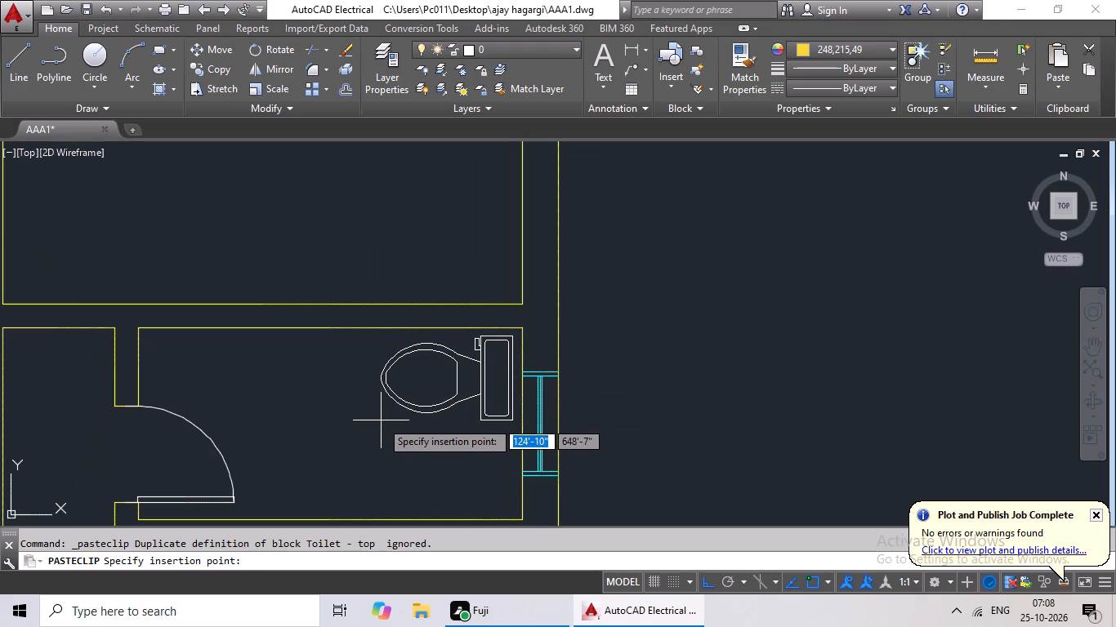
pyautogui.click(381, 420)
# Rotate the toilet block beside the dining table 180° about the front of its bowl, so its tank faces west.
pyautogui.scroll(-2, 563, 405)
pyautogui.moveTo(634, 410); pyautogui.dragTo(645, 345, button='middle')
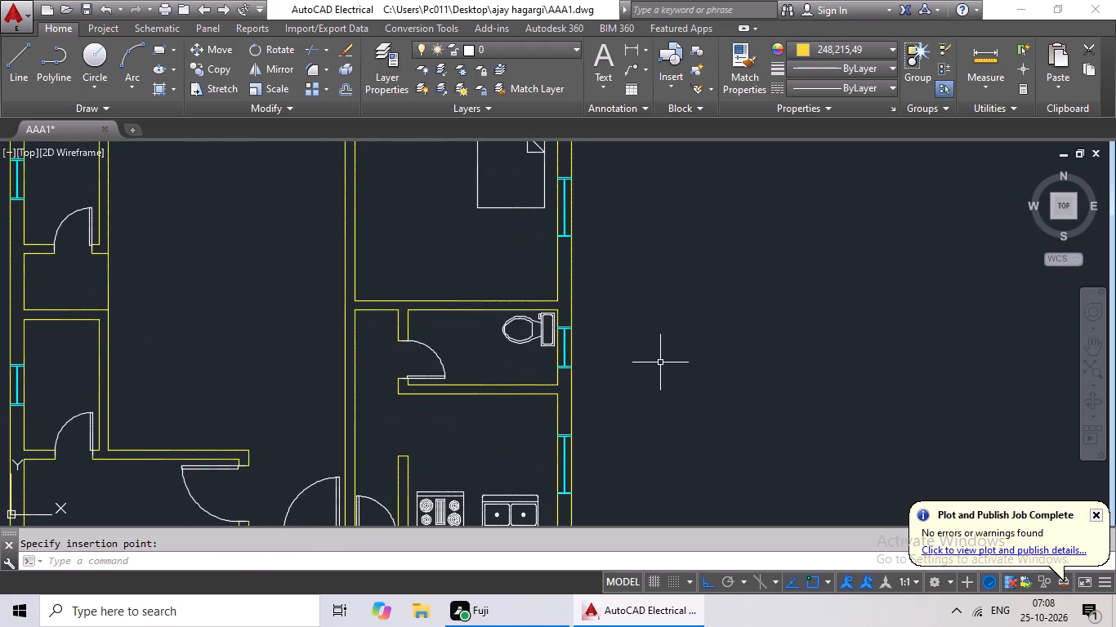
pyautogui.scroll(-2, 660, 362)
pyautogui.moveTo(689, 371); pyautogui.dragTo(560, 339, button='middle')
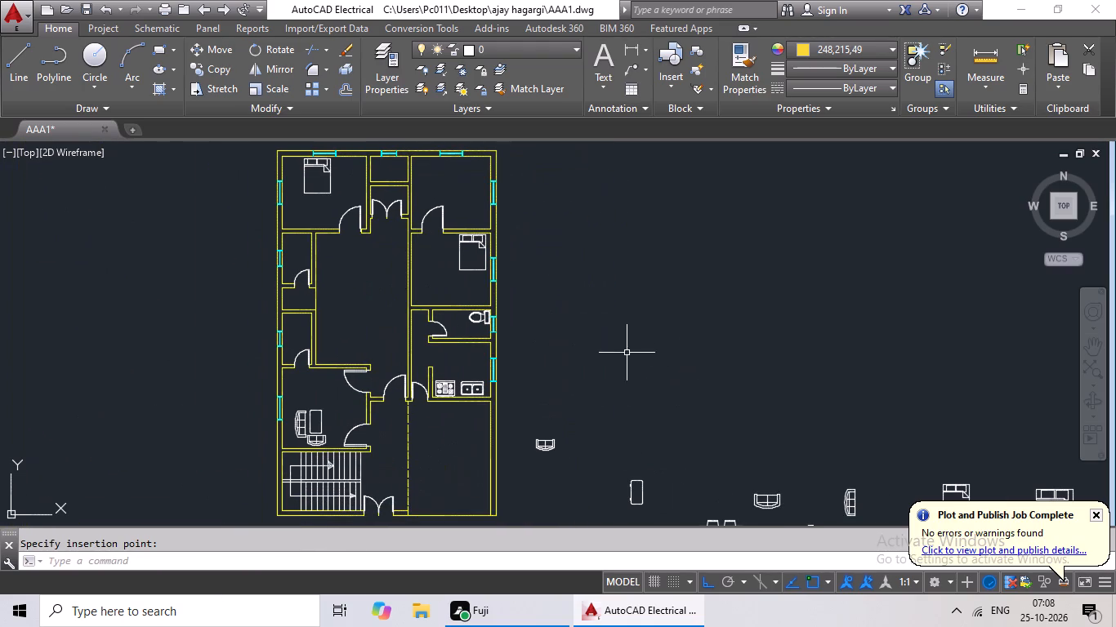
pyautogui.moveTo(628, 373); pyautogui.dragTo(601, 327, button='middle')
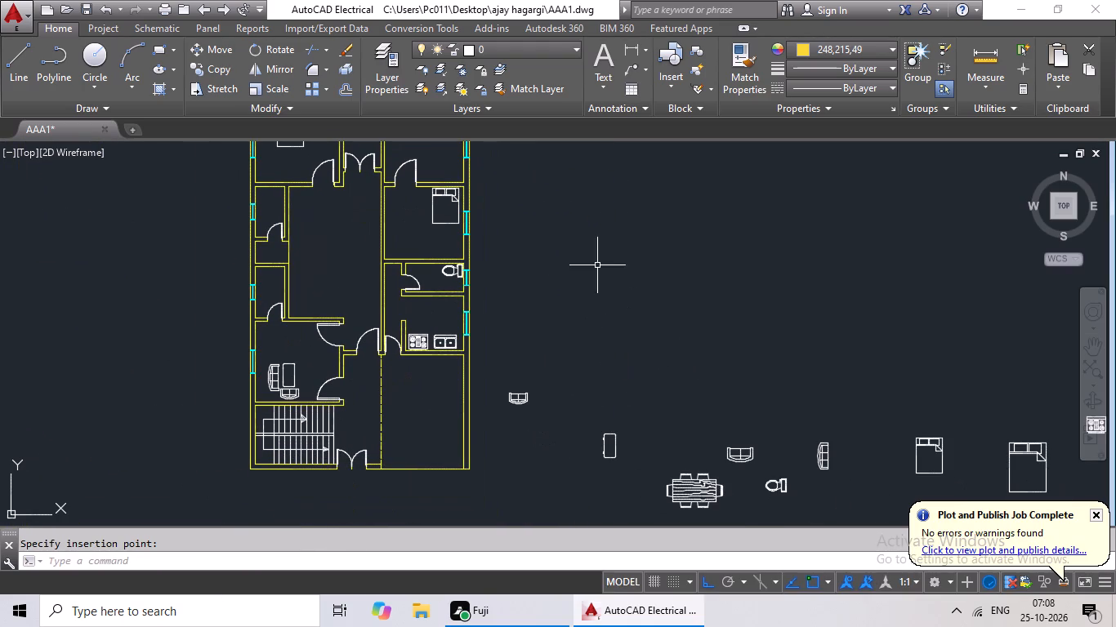
pyautogui.moveTo(609, 289); pyautogui.dragTo(462, 196, button='middle')
pyautogui.scroll(3, 631, 405)
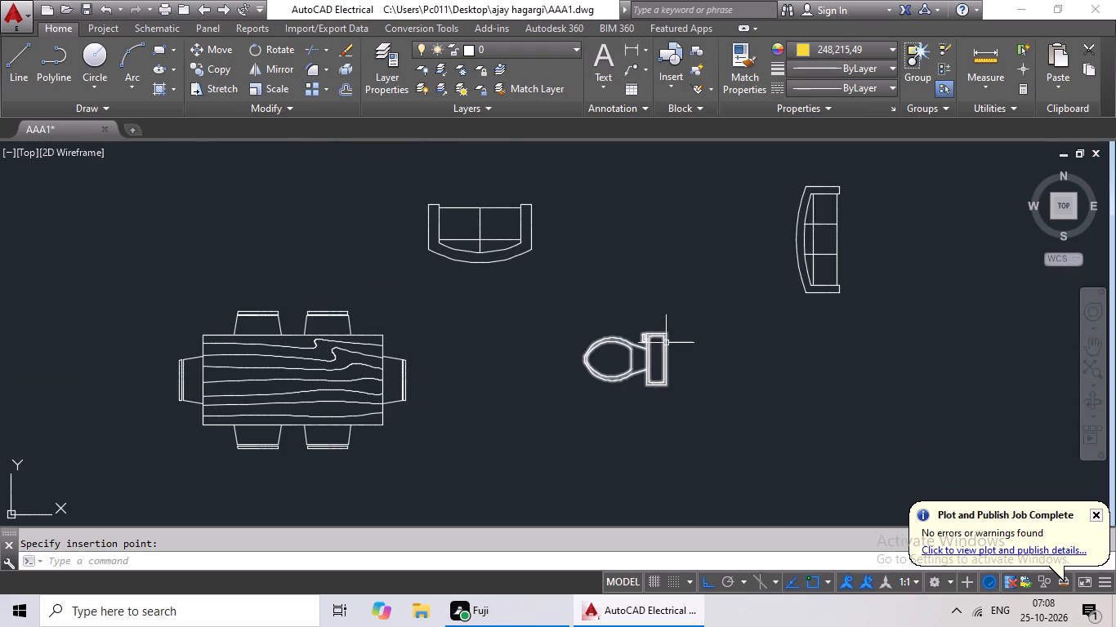
pyautogui.click(663, 335)
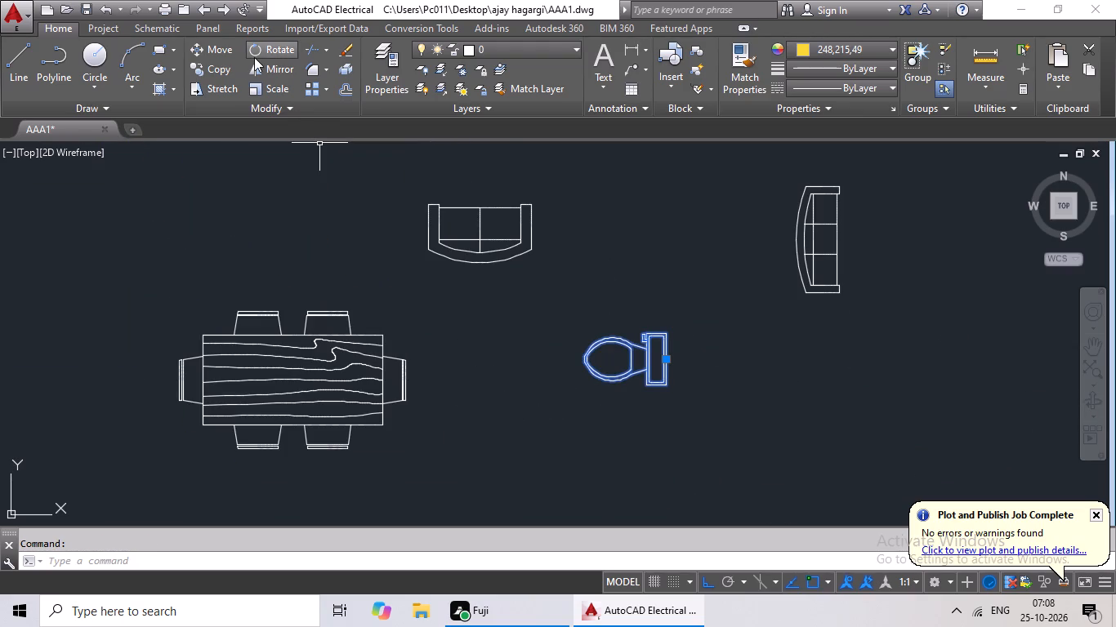
pyautogui.click(254, 55)
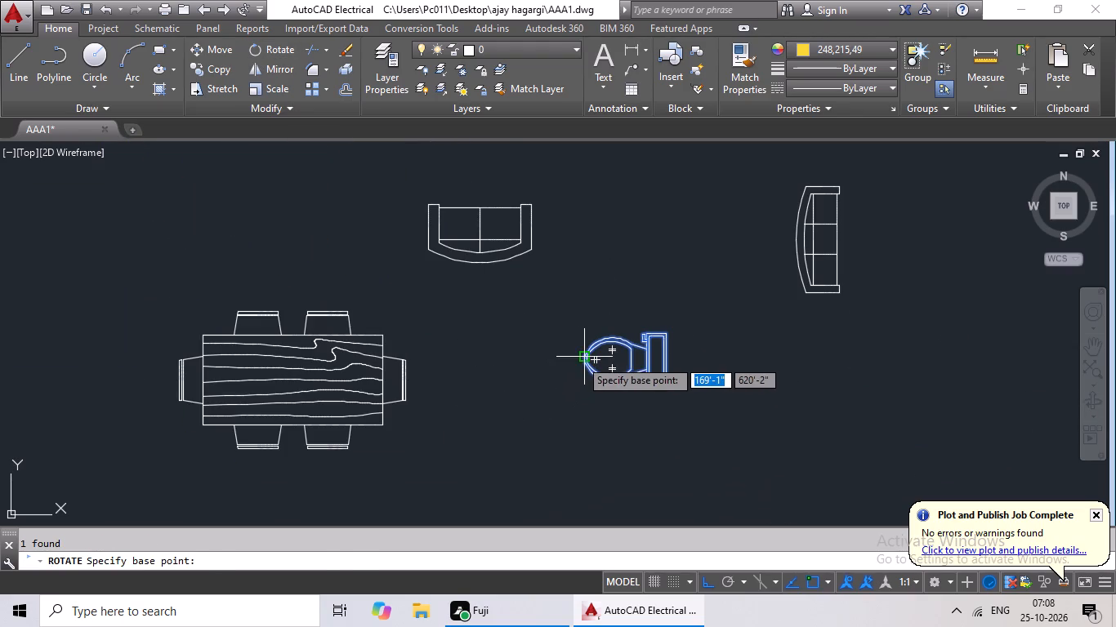
pyautogui.moveTo(580, 359); pyautogui.dragTo(415, 337)
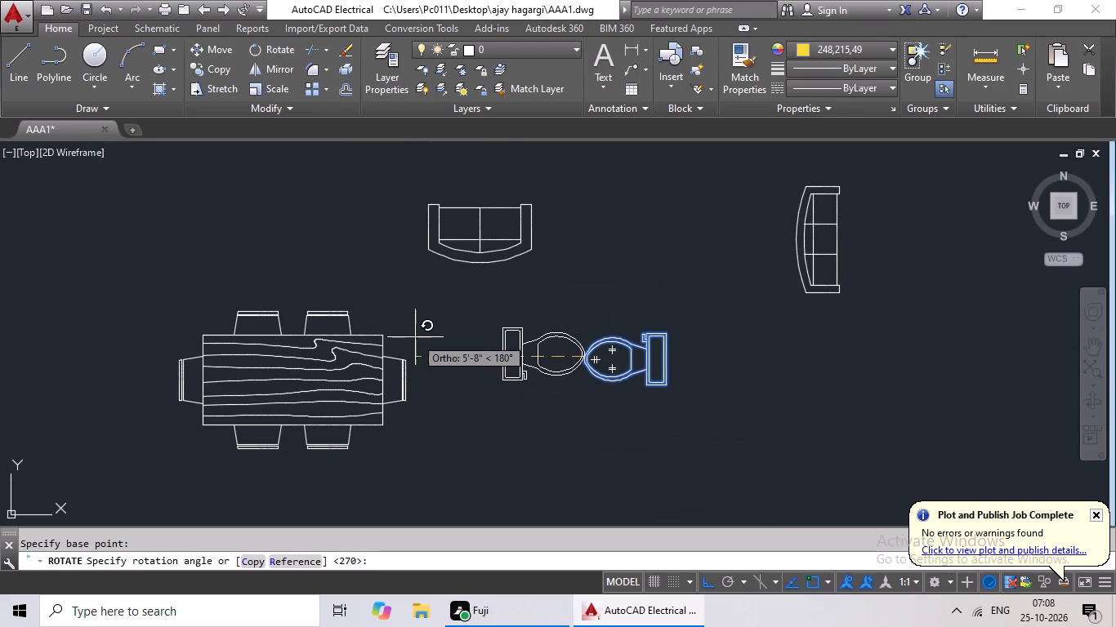
pyautogui.click(415, 337)
# Copy the rotated toilet and paste it in the northwest corner of the northern west-side bathroom, tank toward the west wall.
pyautogui.click(537, 374)
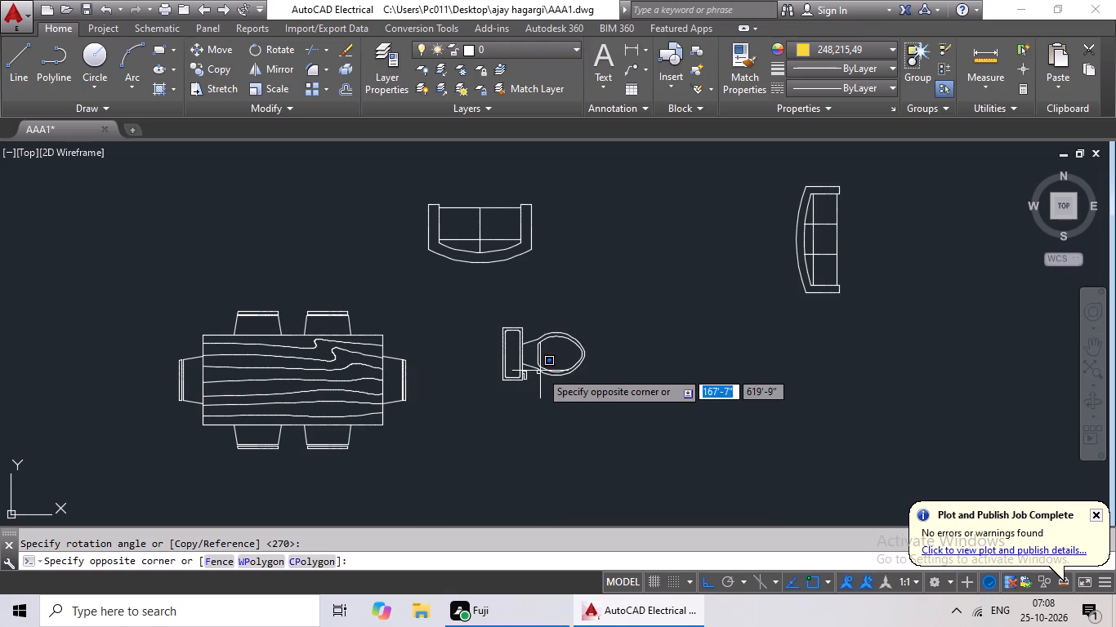
pyautogui.click(540, 371)
pyautogui.click(540, 371)
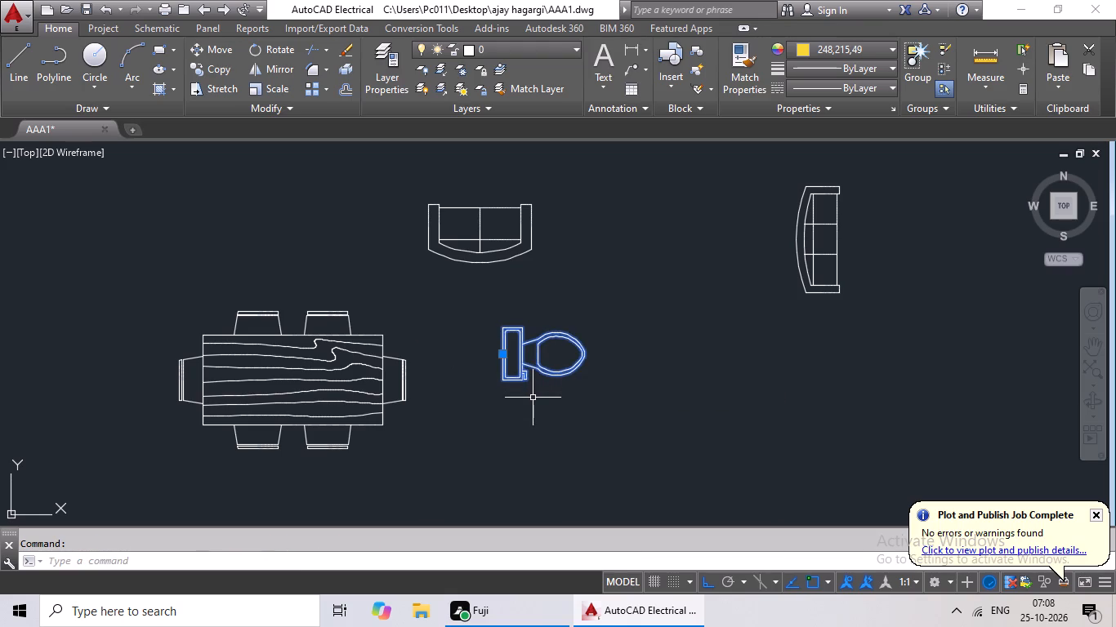
pyautogui.hotkey('ctrl', 'c')
pyautogui.hotkey('ctrl', 'v')
pyautogui.keyDown('ctrl'); pyautogui.scroll(-2, 553, 388); pyautogui.keyUp('ctrl')
pyautogui.moveTo(517, 385); pyautogui.dragTo(693, 405, button='middle')
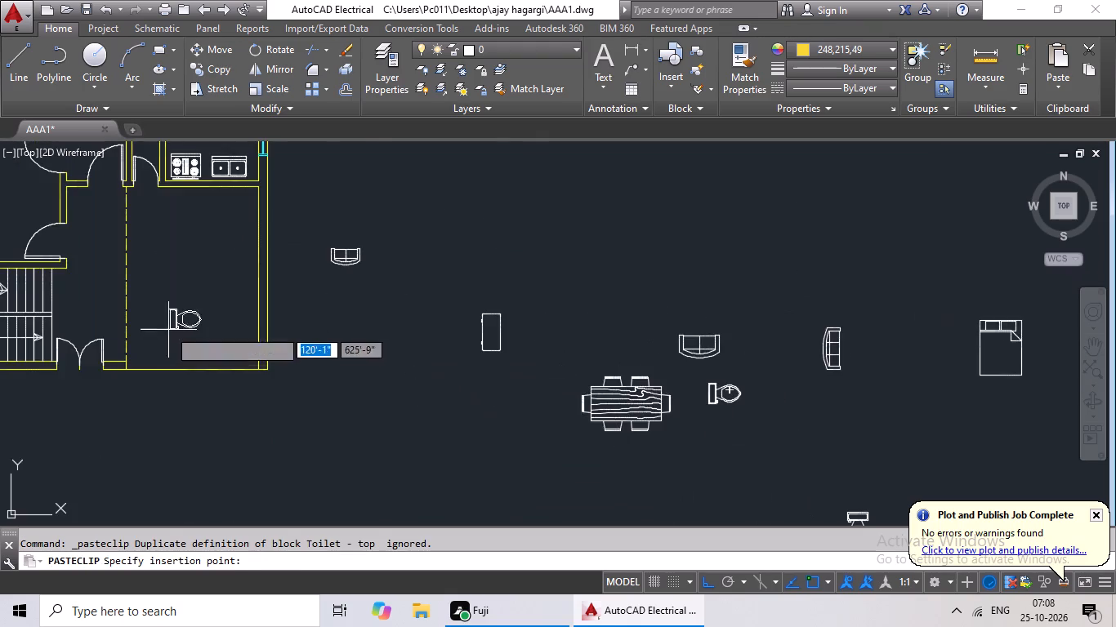
pyautogui.moveTo(176, 336); pyautogui.dragTo(429, 527, button='middle')
pyautogui.moveTo(369, 456); pyautogui.dragTo(483, 516, button='middle')
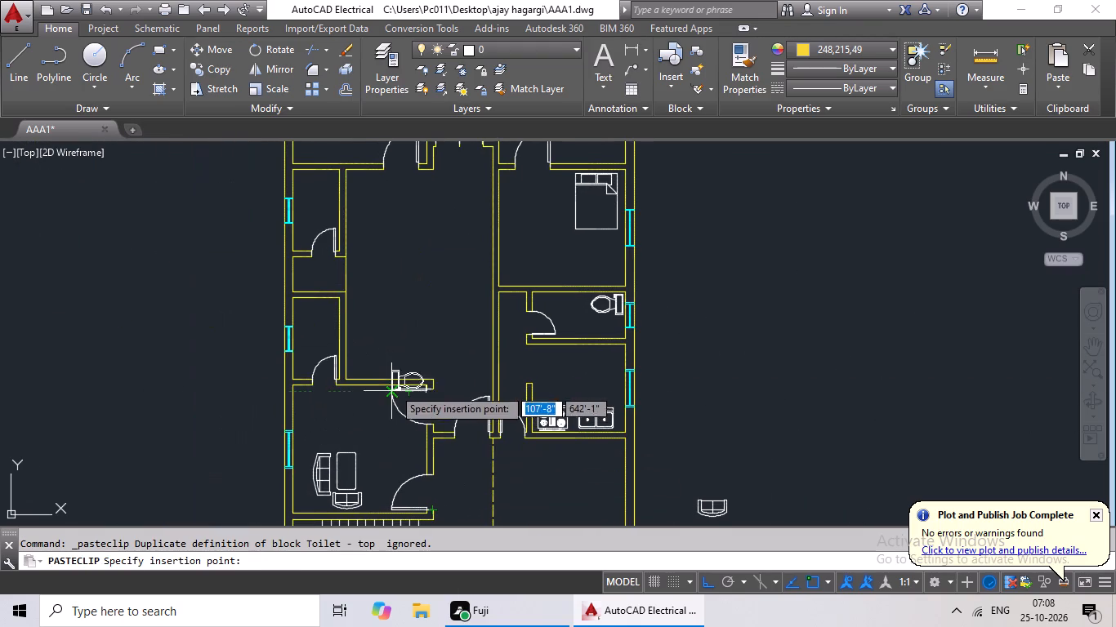
pyautogui.moveTo(343, 327); pyautogui.dragTo(362, 366, button='middle')
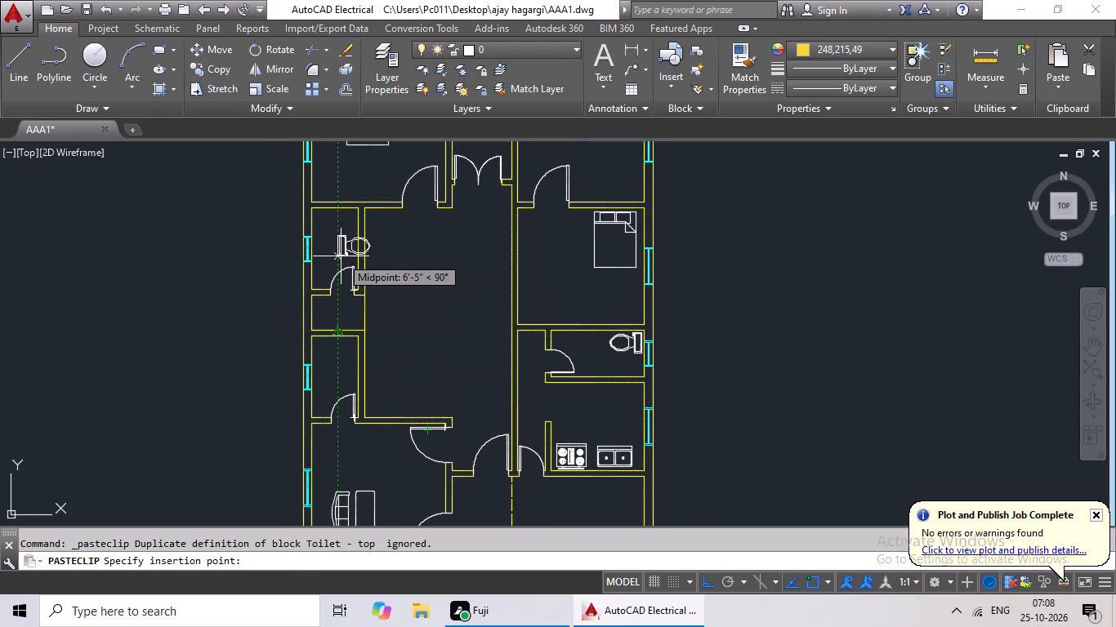
pyautogui.moveTo(341, 256); pyautogui.dragTo(345, 345, button='middle')
pyautogui.scroll(4, 325, 316)
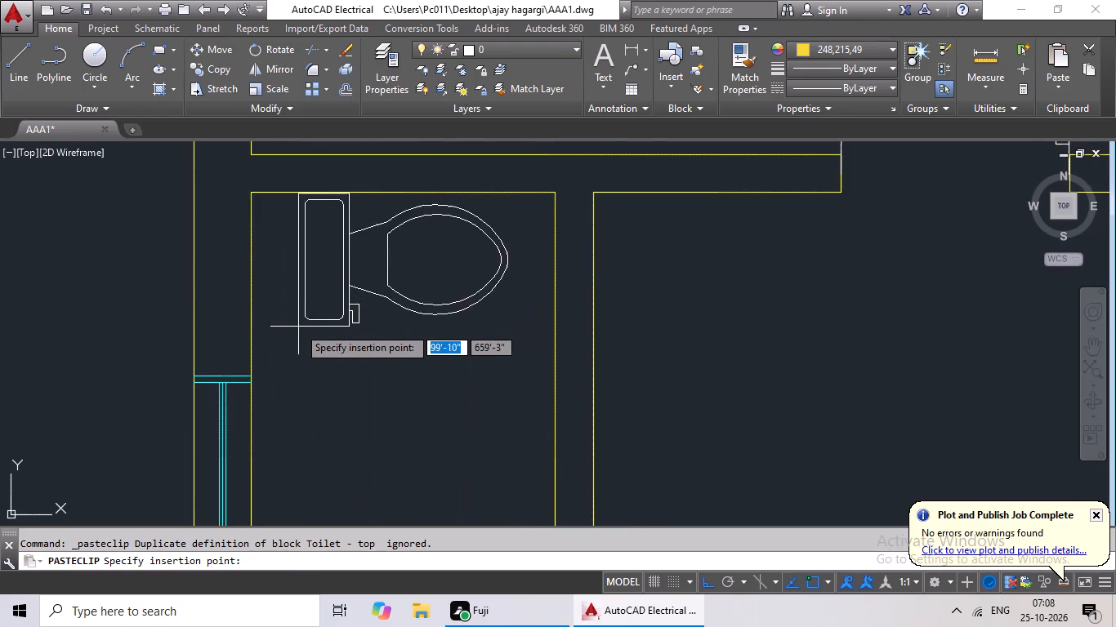
pyautogui.click(270, 336)
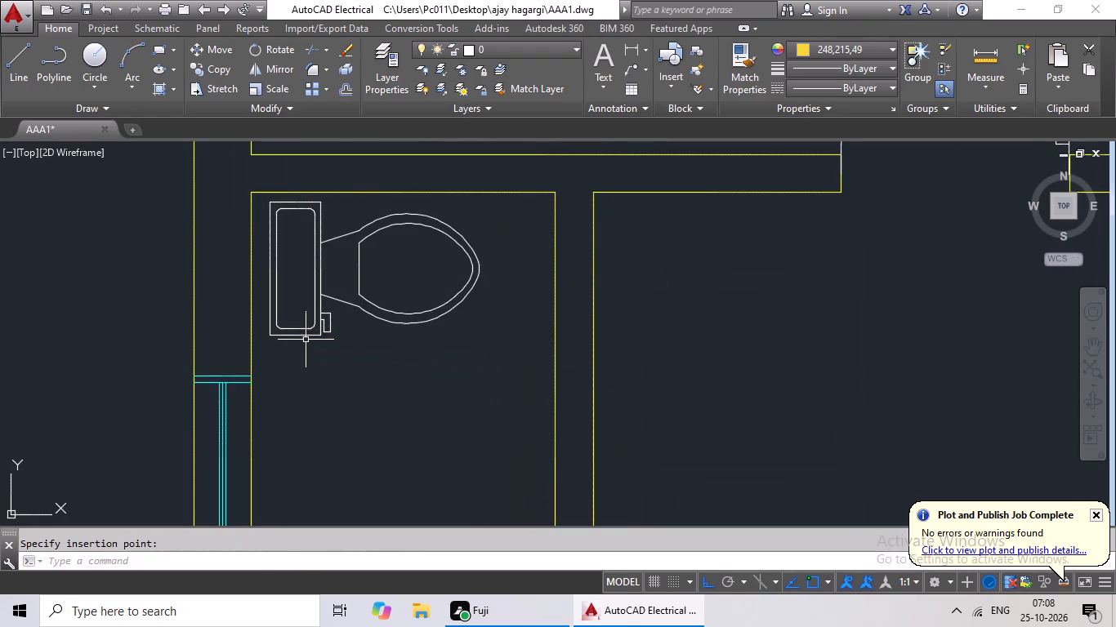
# Paste another copy of the west-facing toilet in the northwest corner of the southern west-side bathroom.
pyautogui.hotkey('ctrl', 'c')
pyautogui.hotkey('ctrl', 'v')
pyautogui.scroll(-2, 311, 408)
pyautogui.moveTo(311, 411); pyautogui.dragTo(338, 263, button='middle')
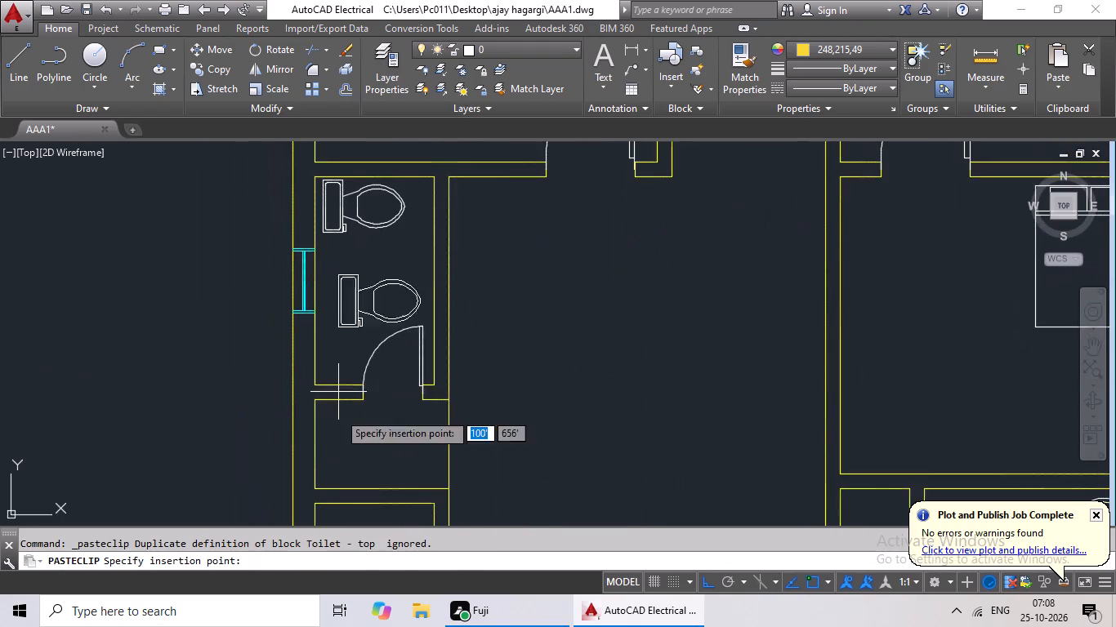
pyautogui.moveTo(339, 473); pyautogui.dragTo(348, 300, button='middle')
pyautogui.moveTo(346, 387); pyautogui.dragTo(350, 341, button='middle')
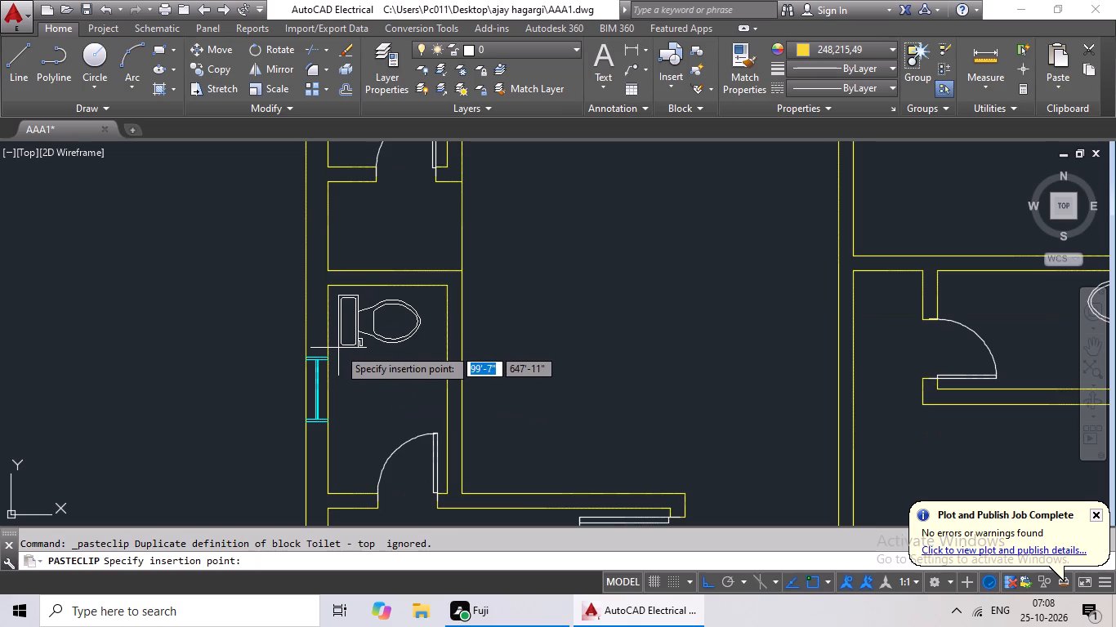
pyautogui.click(337, 343)
# Copy the 30 x 60 in. desk from the room north of the stairs and paste it in the southwest part of the central hall.
pyautogui.scroll(-2, 417, 358)
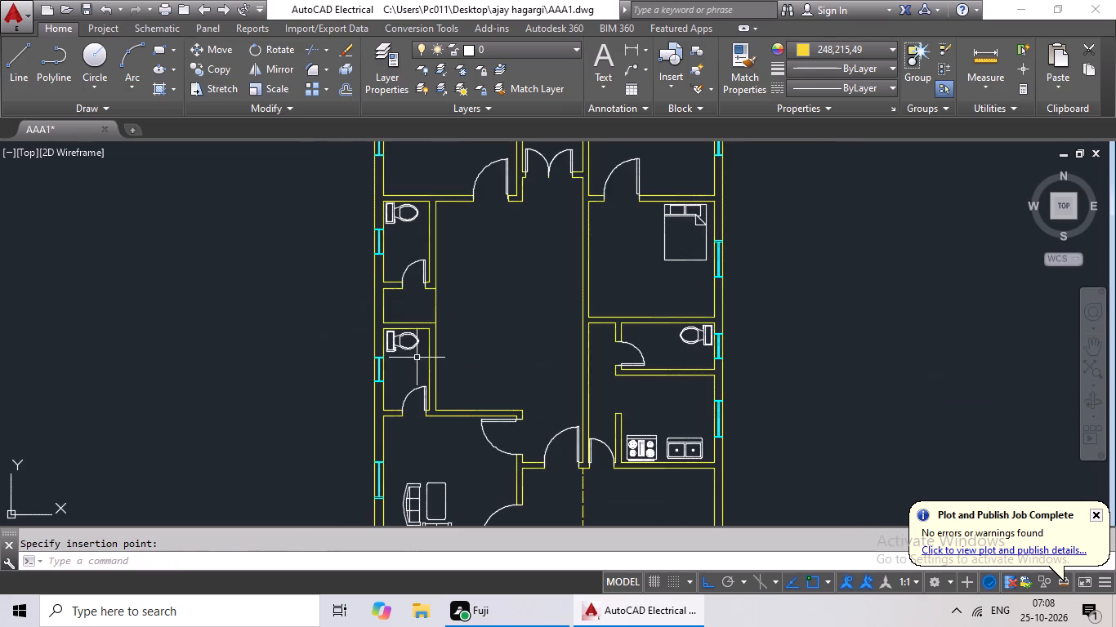
pyautogui.moveTo(504, 354); pyautogui.dragTo(368, 376, button='middle')
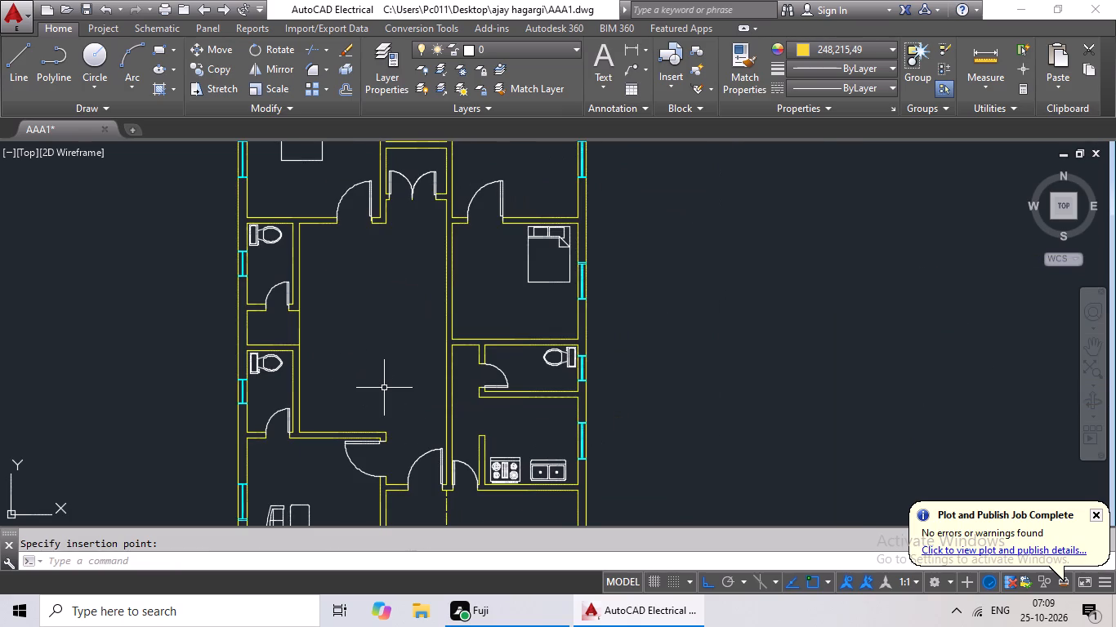
pyautogui.scroll(-2, 389, 376)
pyautogui.moveTo(427, 371); pyautogui.dragTo(415, 346, button='middle')
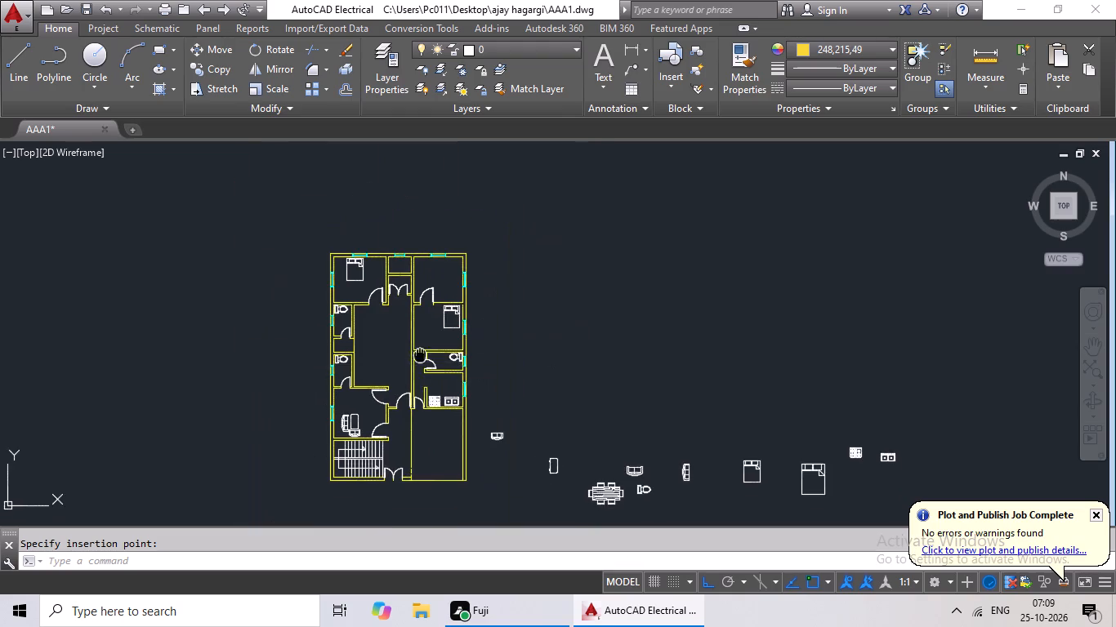
pyautogui.moveTo(415, 346); pyautogui.dragTo(381, 296, button='middle')
pyautogui.scroll(4, 315, 361)
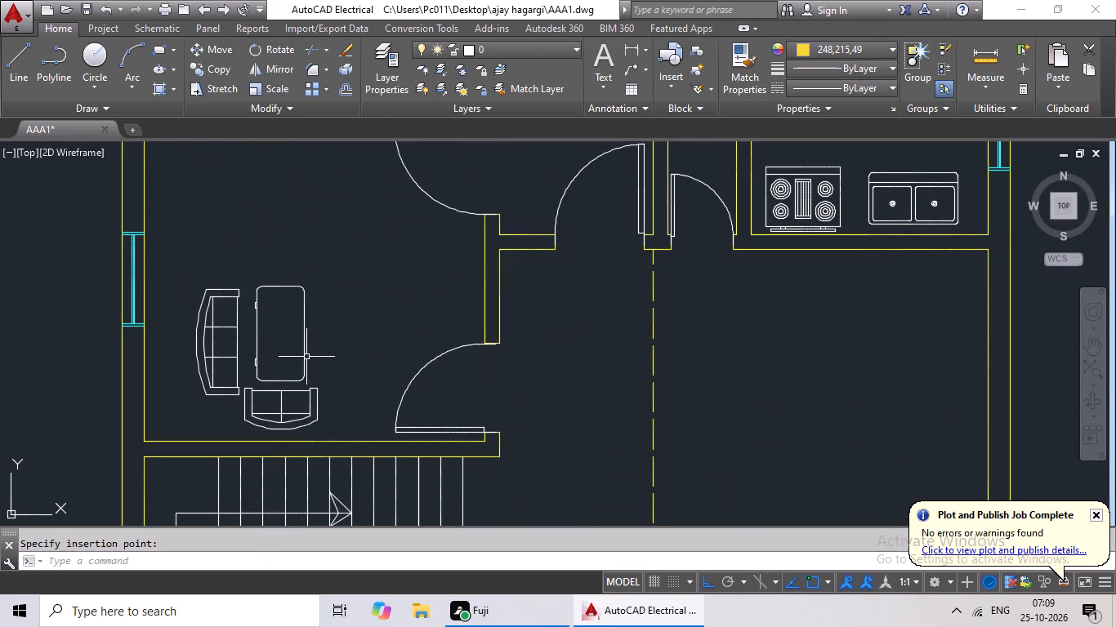
pyautogui.click(303, 354)
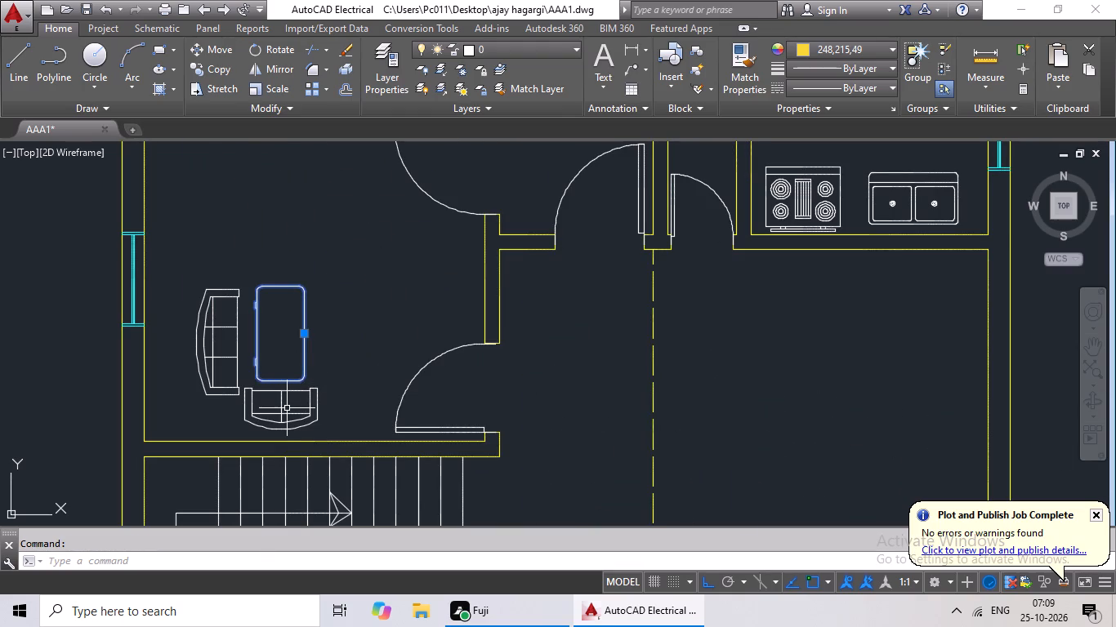
pyautogui.hotkey('ctrl', 'c')
pyautogui.hotkey('ctrl', 'v')
pyautogui.scroll(-3, 315, 407)
pyautogui.moveTo(357, 322); pyautogui.dragTo(341, 437, button='middle')
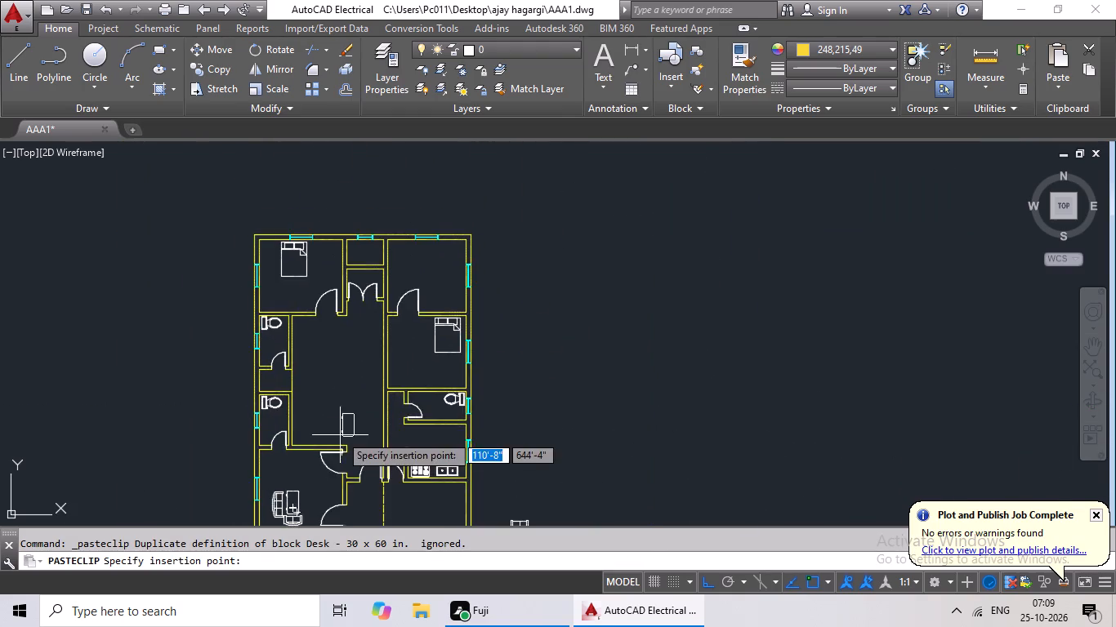
pyautogui.scroll(5, 324, 414)
pyautogui.scroll(-2, 274, 451)
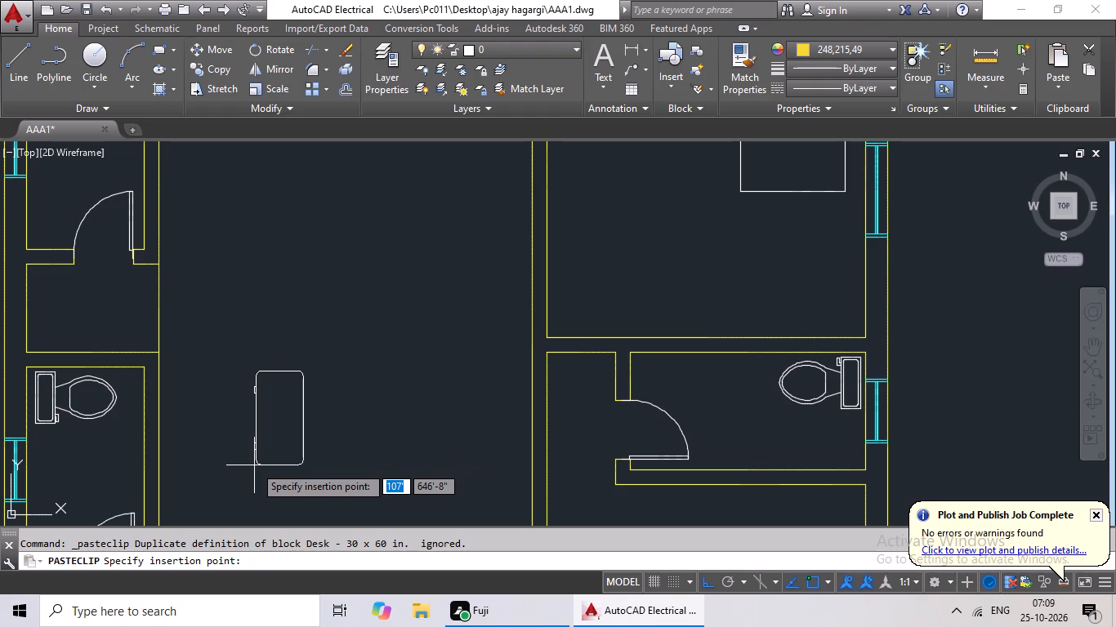
pyautogui.click(253, 465)
# Copy the 7 ft roundback sofa from the room north of the stairs and paste it just west of the hall's desk.
pyautogui.scroll(-1, 324, 427)
pyautogui.moveTo(329, 412); pyautogui.dragTo(339, 370, button='middle')
pyautogui.scroll(-1, 343, 405)
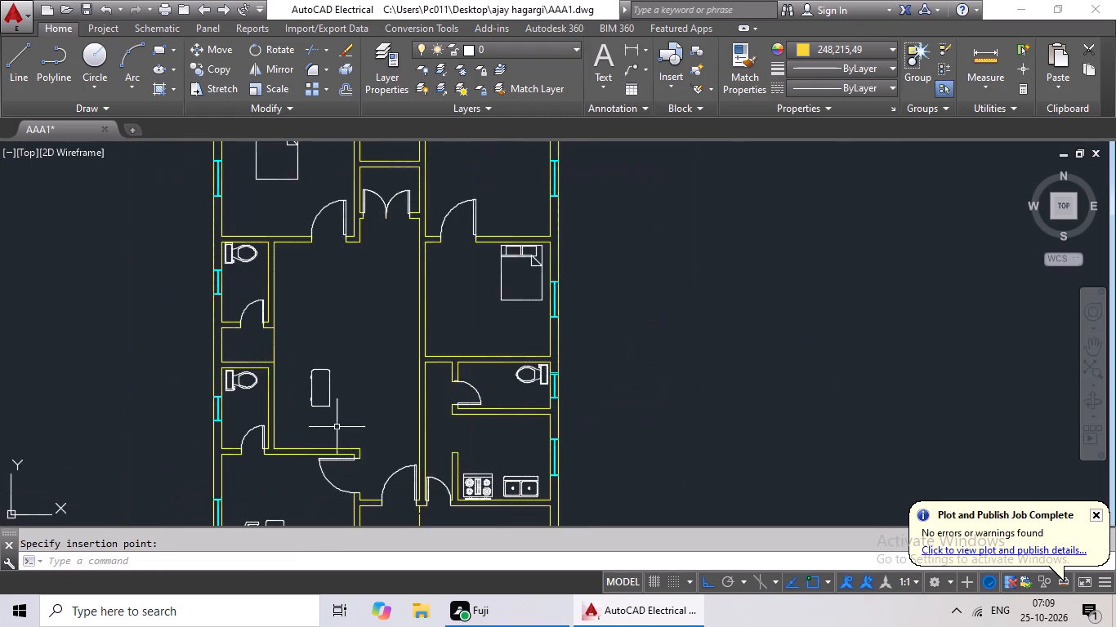
pyautogui.moveTo(338, 423); pyautogui.dragTo(368, 318, button='middle')
pyautogui.click(286, 456)
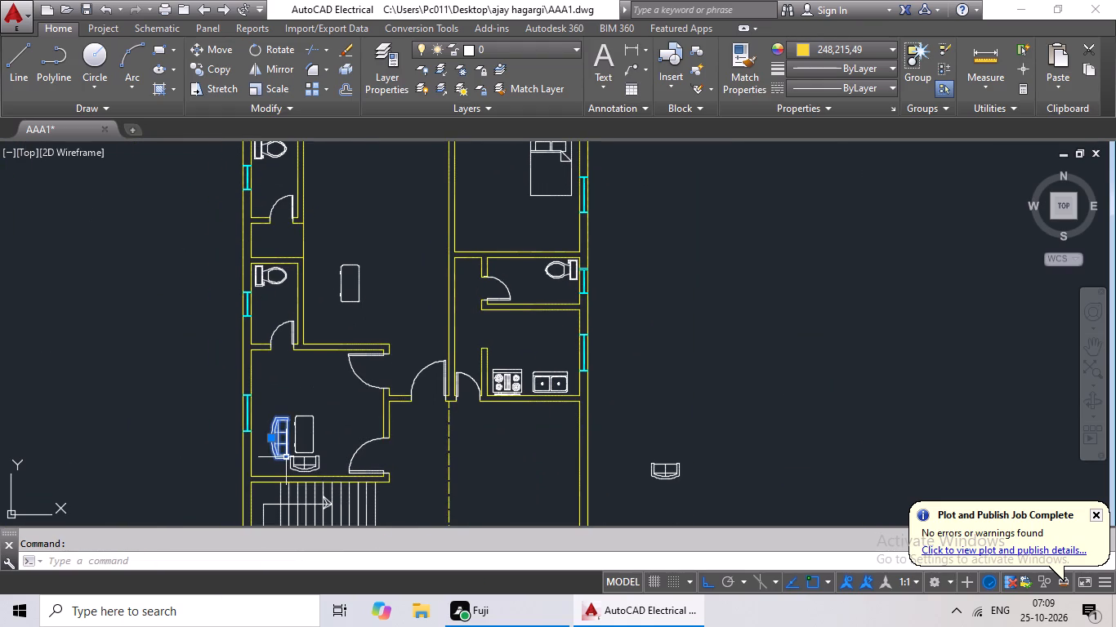
pyautogui.hotkey('ctrl', 'c')
pyautogui.hotkey('ctrl', 'v')
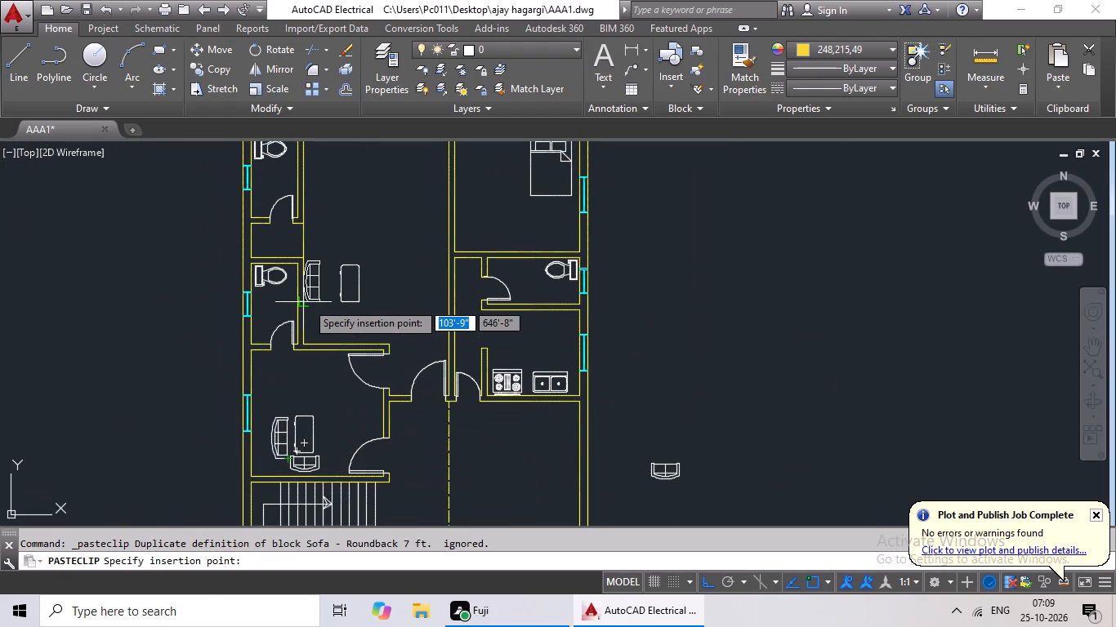
pyautogui.click(316, 305)
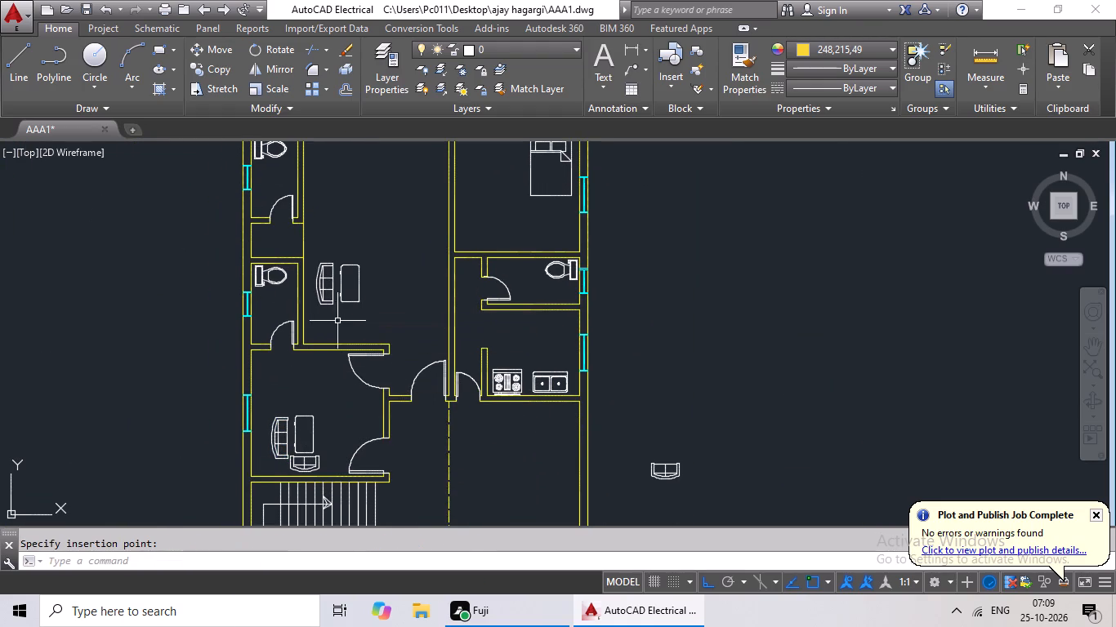
# Copy the 5 ft roundback loveseat from the room north of the stairs and paste it just south of the hall's desk.
pyautogui.click(315, 468)
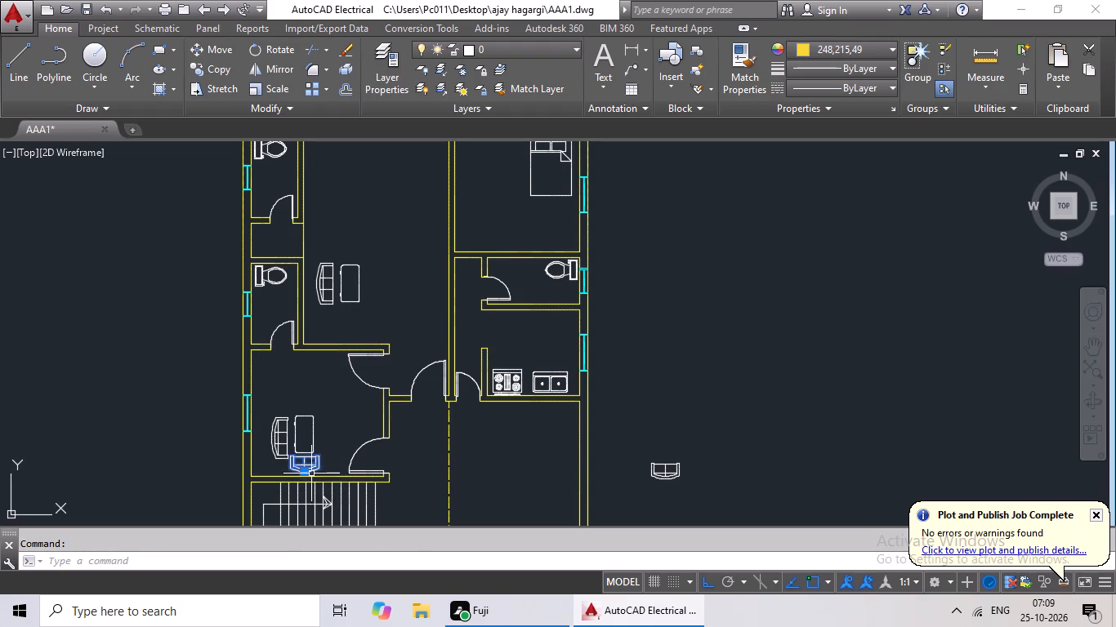
pyautogui.hotkey('ctrl', 'c')
pyautogui.hotkey('ctrl', 'v')
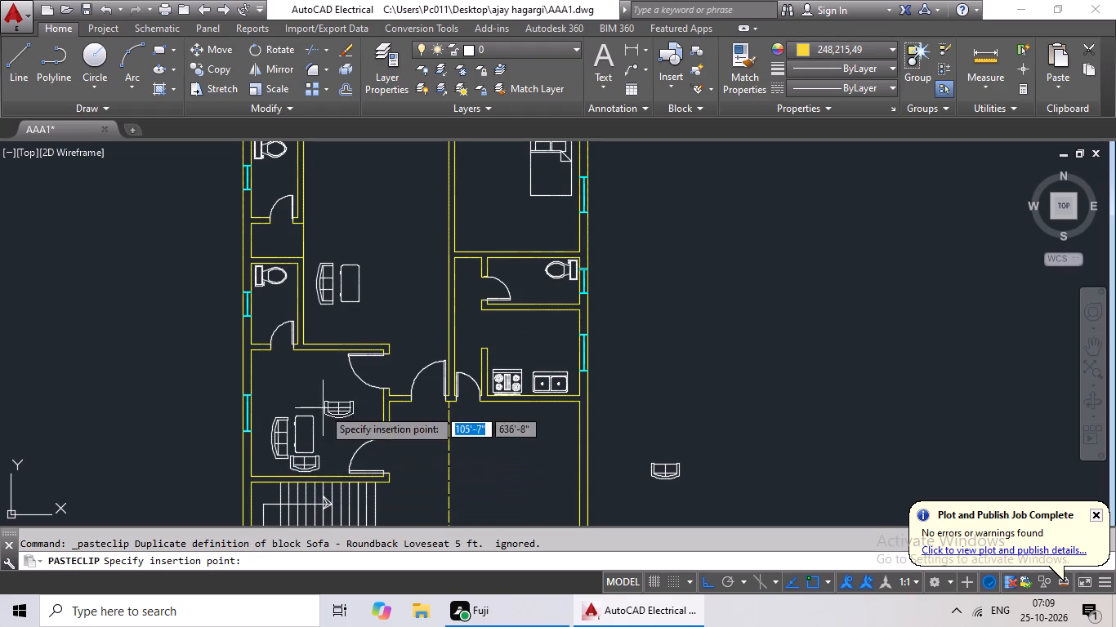
pyautogui.scroll(3, 339, 336)
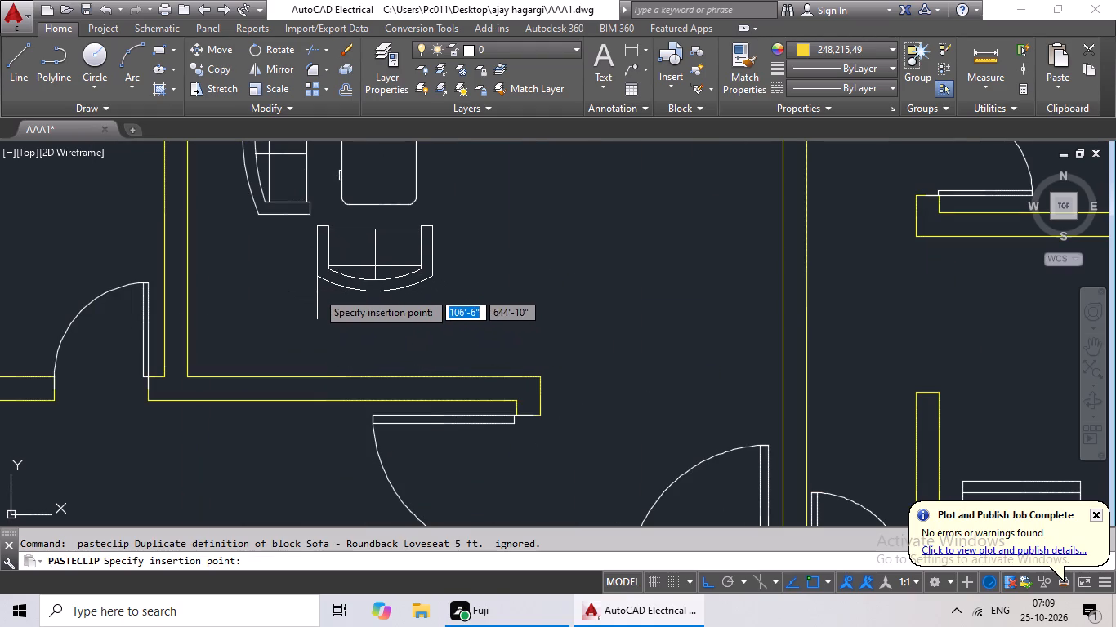
pyautogui.click(317, 291)
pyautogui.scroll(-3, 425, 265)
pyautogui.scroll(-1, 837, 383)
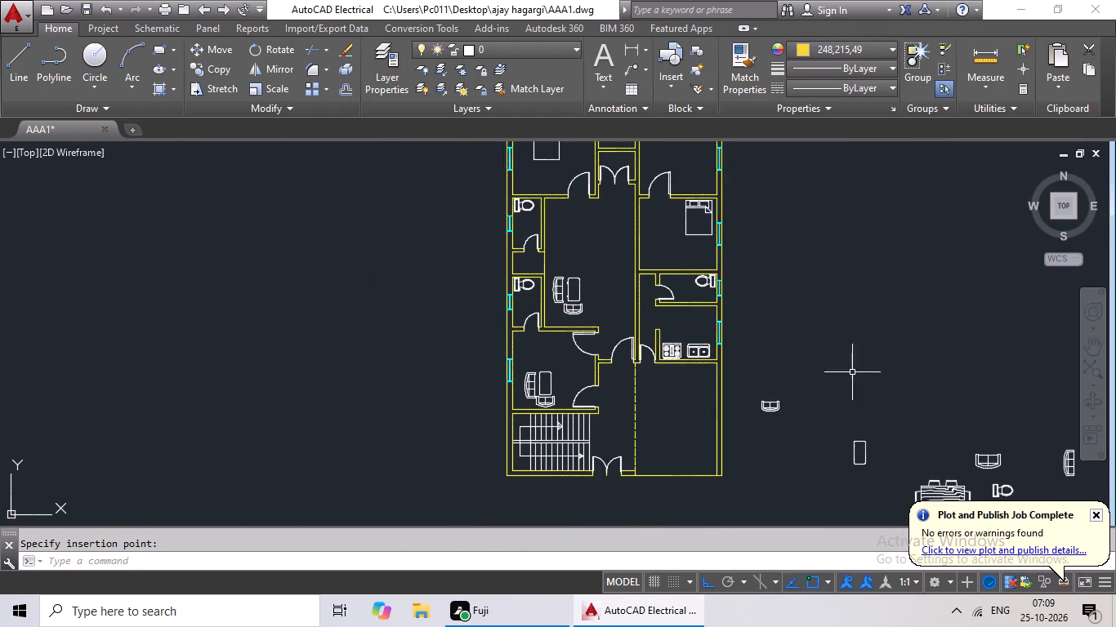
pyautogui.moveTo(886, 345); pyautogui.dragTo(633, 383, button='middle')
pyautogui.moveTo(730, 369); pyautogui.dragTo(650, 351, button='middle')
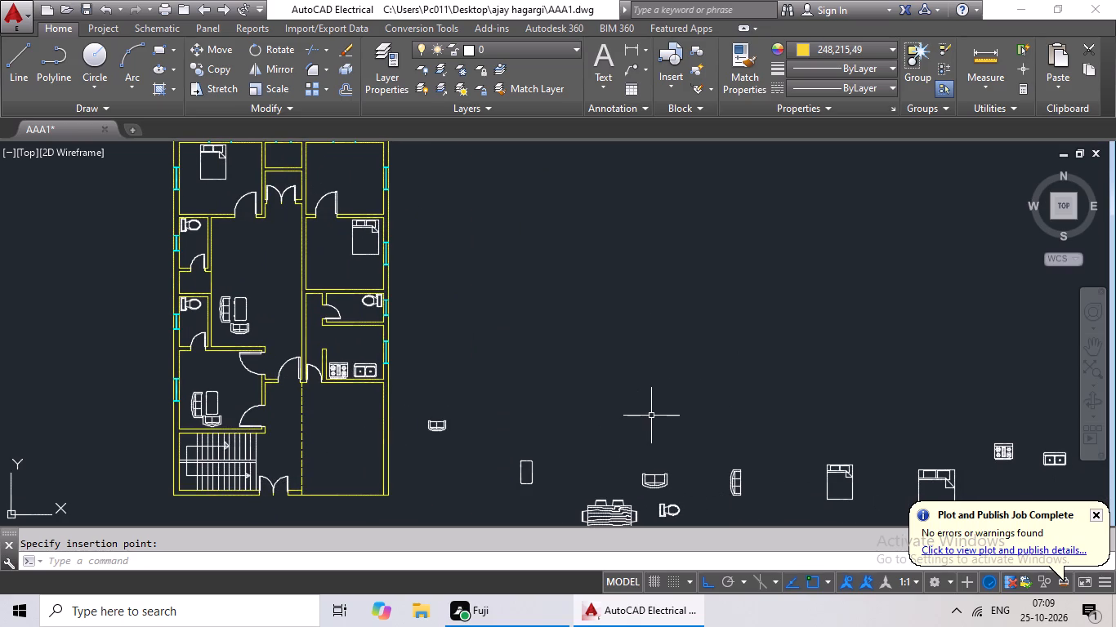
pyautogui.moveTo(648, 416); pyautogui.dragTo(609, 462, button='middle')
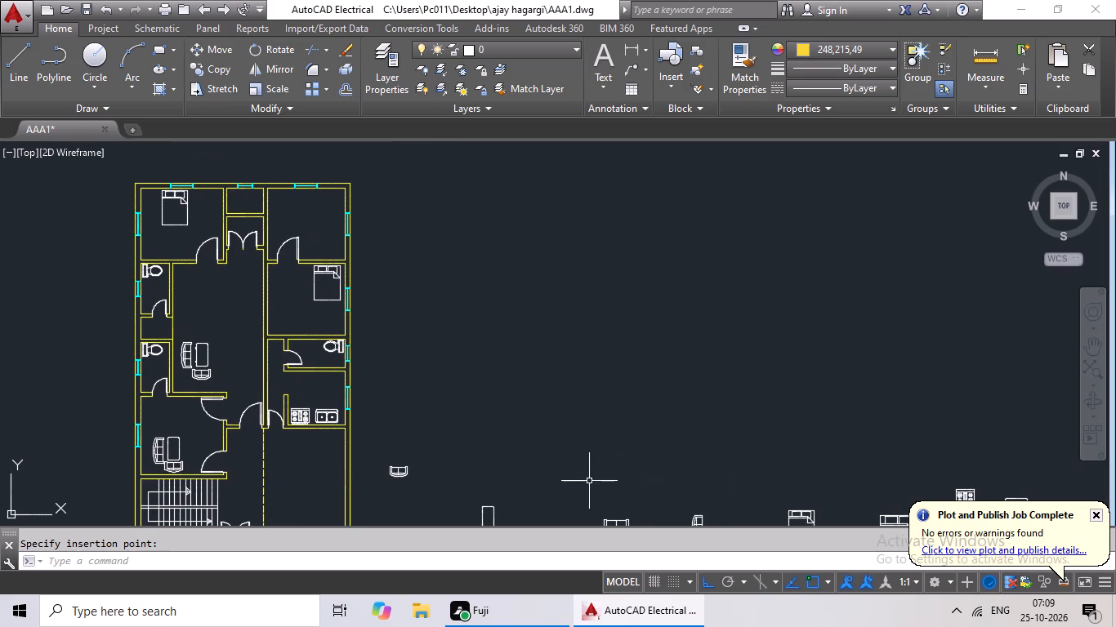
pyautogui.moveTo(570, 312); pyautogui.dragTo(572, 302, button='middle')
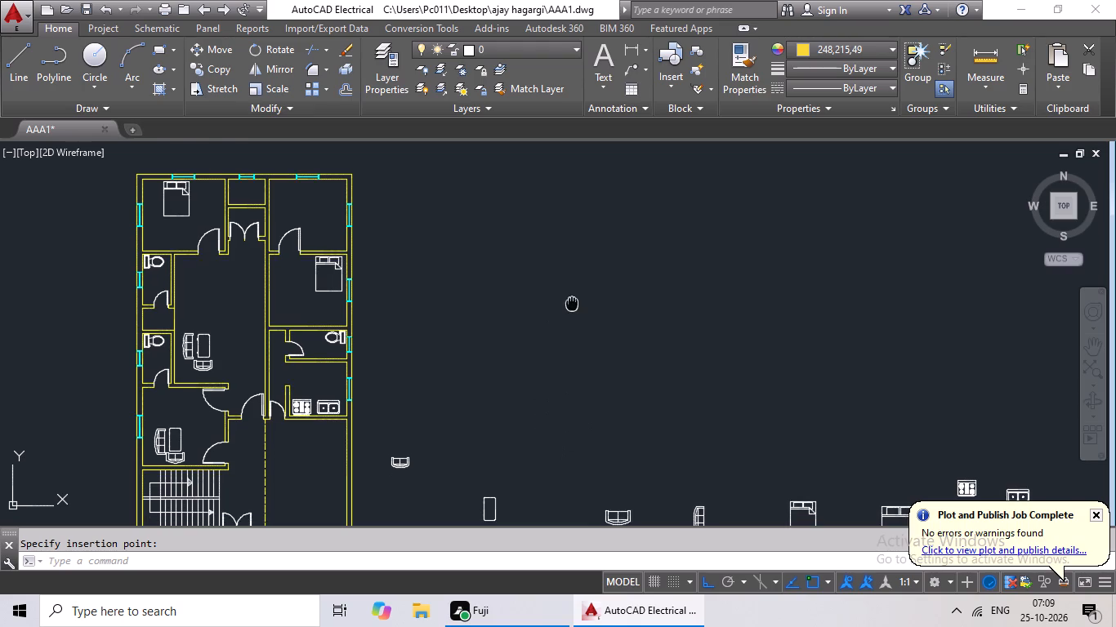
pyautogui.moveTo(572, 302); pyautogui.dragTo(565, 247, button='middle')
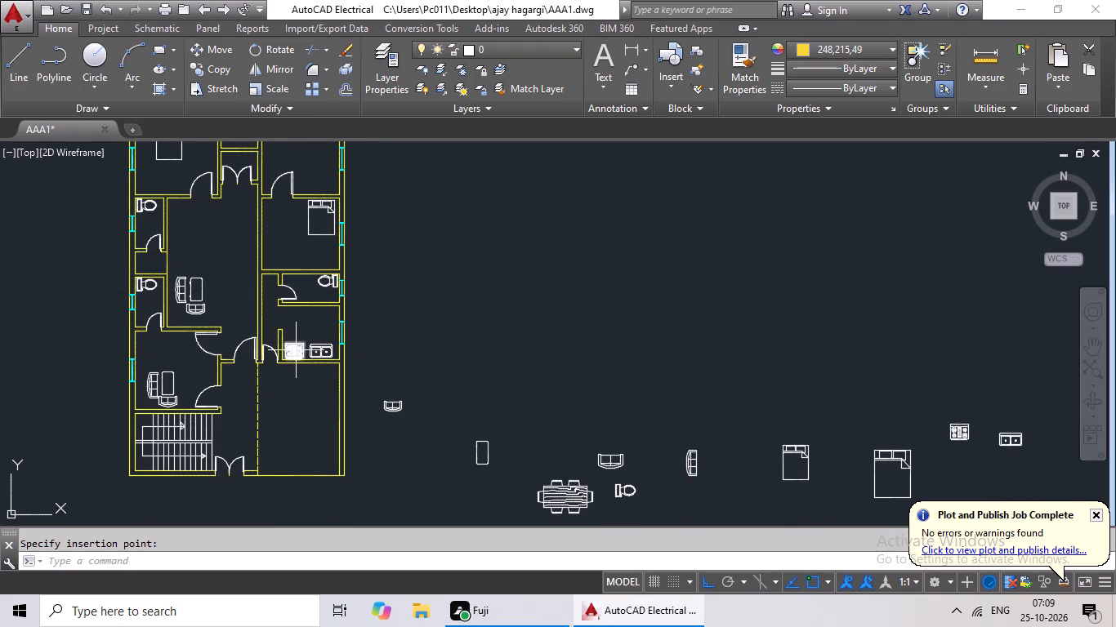
# Copy the 30 in. range-oven from the southeast kitchen and paste it in the northwest corner of the northeast room.
pyautogui.click(296, 351)
pyautogui.hotkey('ctrl', 'c')
pyautogui.hotkey('ctrl', 'v')
pyautogui.keyDown('ctrl'); pyautogui.moveTo(304, 379); pyautogui.dragTo(320, 432, button='middle'); pyautogui.keyUp('ctrl')
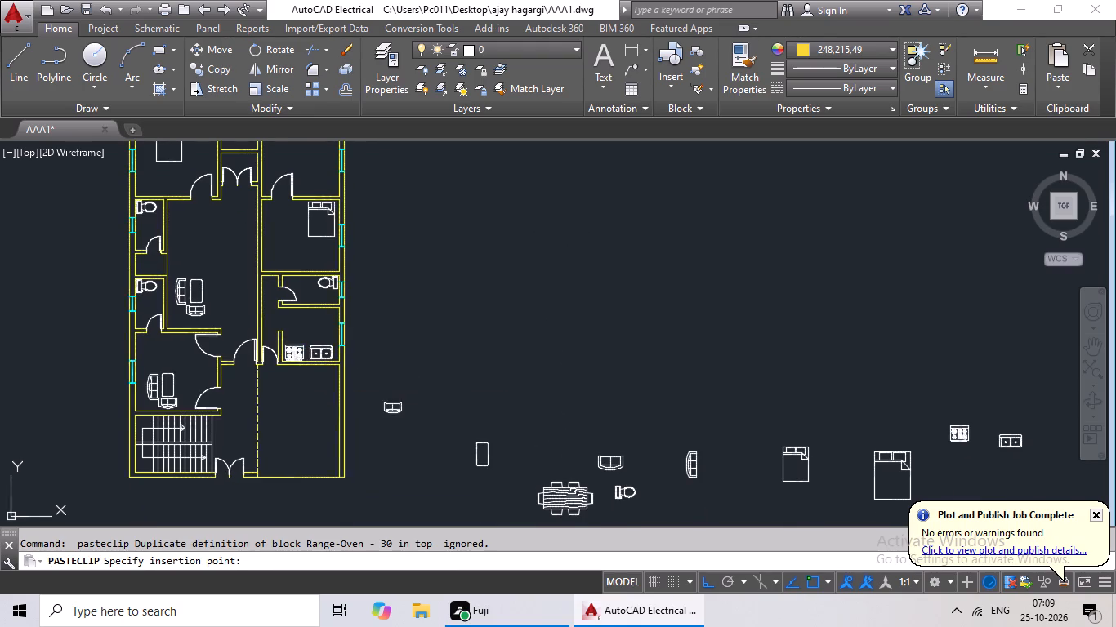
pyautogui.keyDown('ctrl'); pyautogui.moveTo(320, 432); pyautogui.dragTo(355, 609, button='middle'); pyautogui.keyUp('ctrl')
pyautogui.scroll(2, 311, 281)
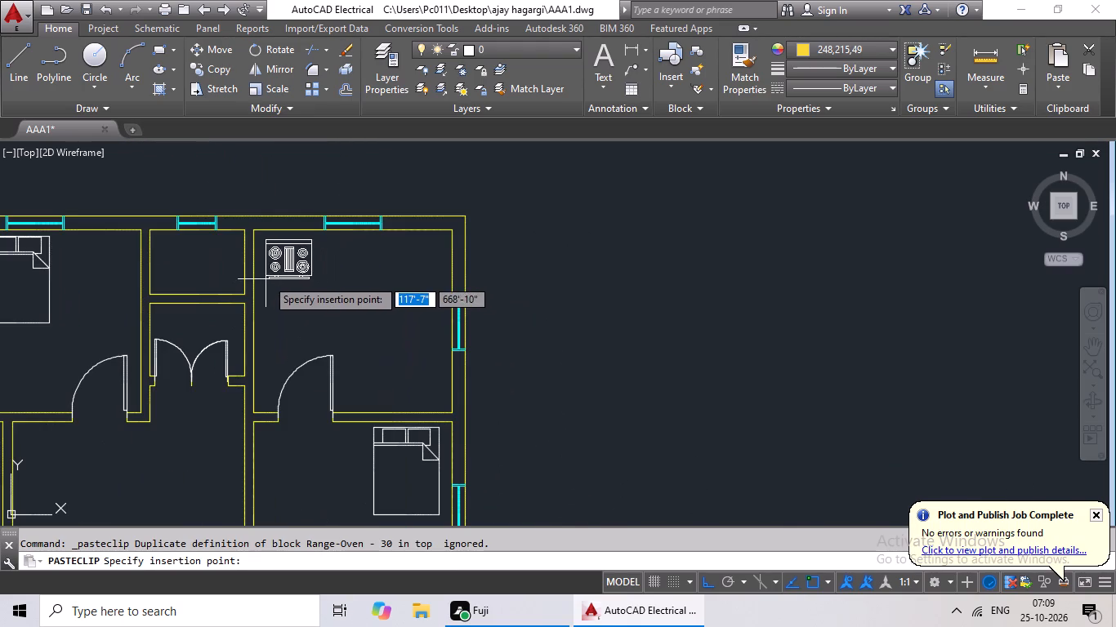
pyautogui.scroll(1, 266, 278)
pyautogui.click(266, 278)
# Copy the 36 in. double sink beside the range in the southeast kitchen and start pasting the copy.
pyautogui.scroll(-2, 359, 298)
pyautogui.moveTo(410, 331); pyautogui.dragTo(411, 270, button='middle')
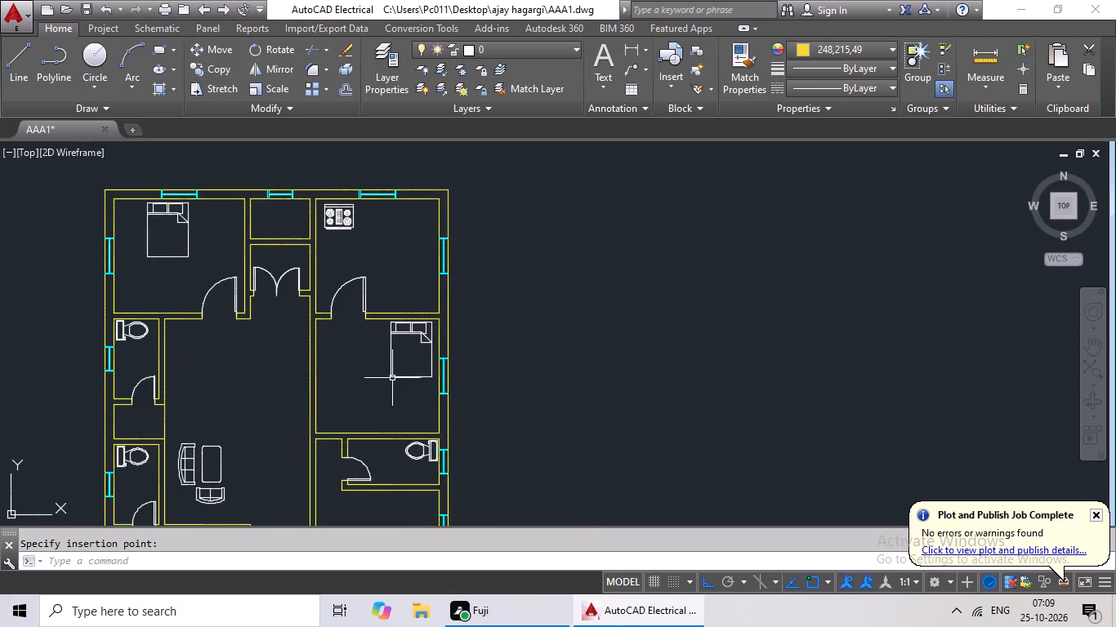
pyautogui.moveTo(392, 379); pyautogui.dragTo(402, 274, button='middle')
pyautogui.moveTo(395, 413); pyautogui.dragTo(409, 287, button='middle')
pyautogui.moveTo(409, 423); pyautogui.dragTo(430, 295, button='middle')
pyautogui.moveTo(415, 404); pyautogui.dragTo(417, 393, button='middle')
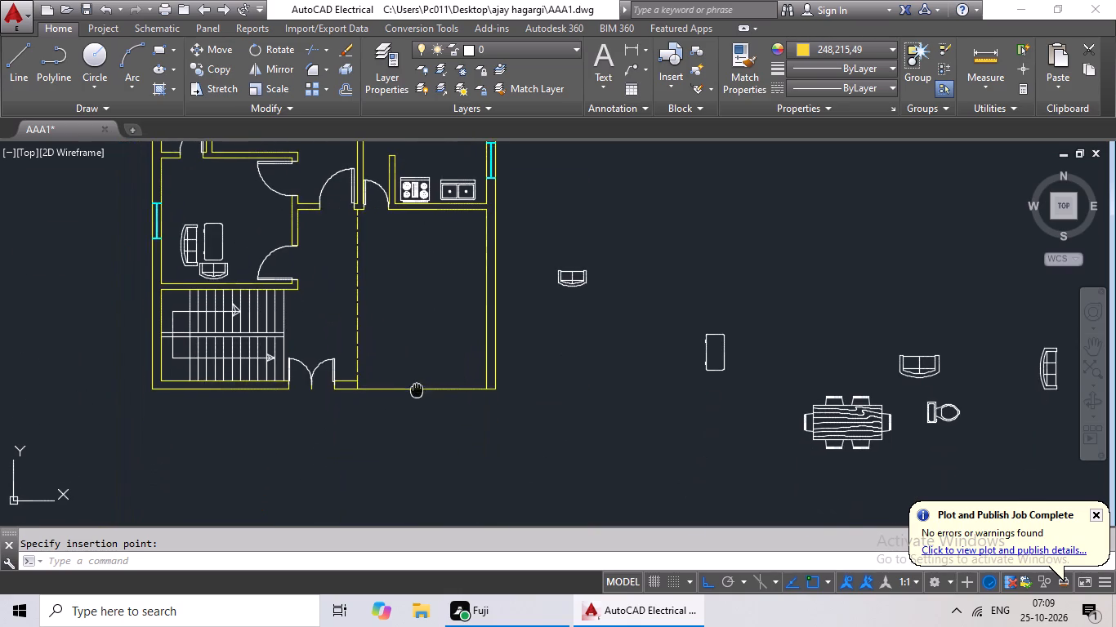
pyautogui.moveTo(417, 393); pyautogui.dragTo(383, 476, button='middle')
pyautogui.click(429, 283)
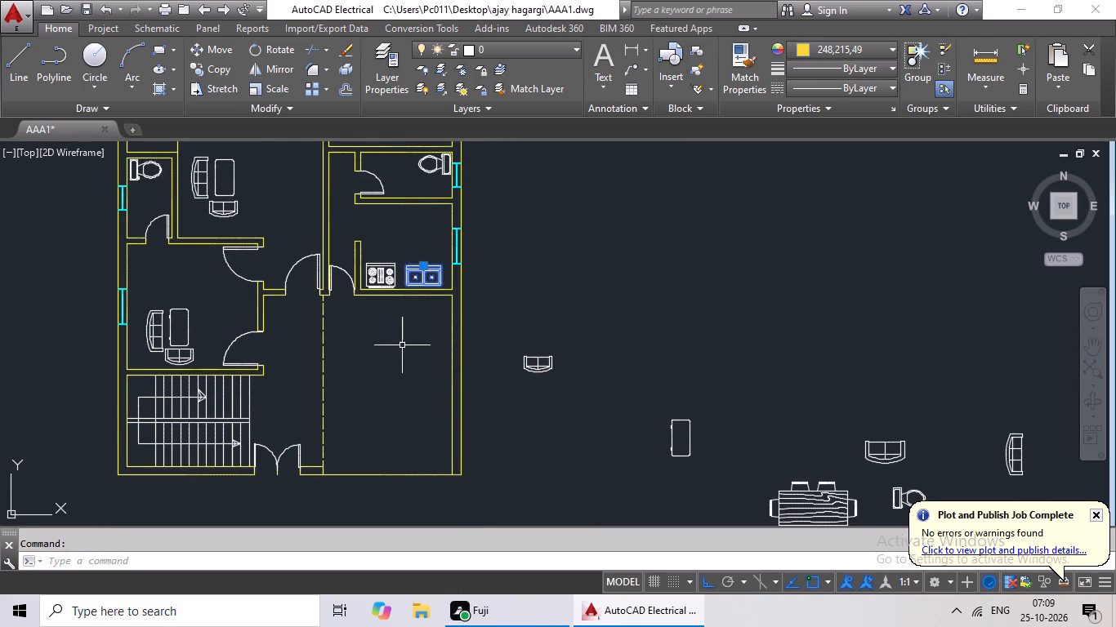
pyautogui.hotkey('ctrl', 'c')
pyautogui.hotkey('ctrl', 'v')
pyautogui.moveTo(395, 544); pyautogui.dragTo(375, 626, button='middle')
pyautogui.middleClick(375, 626)
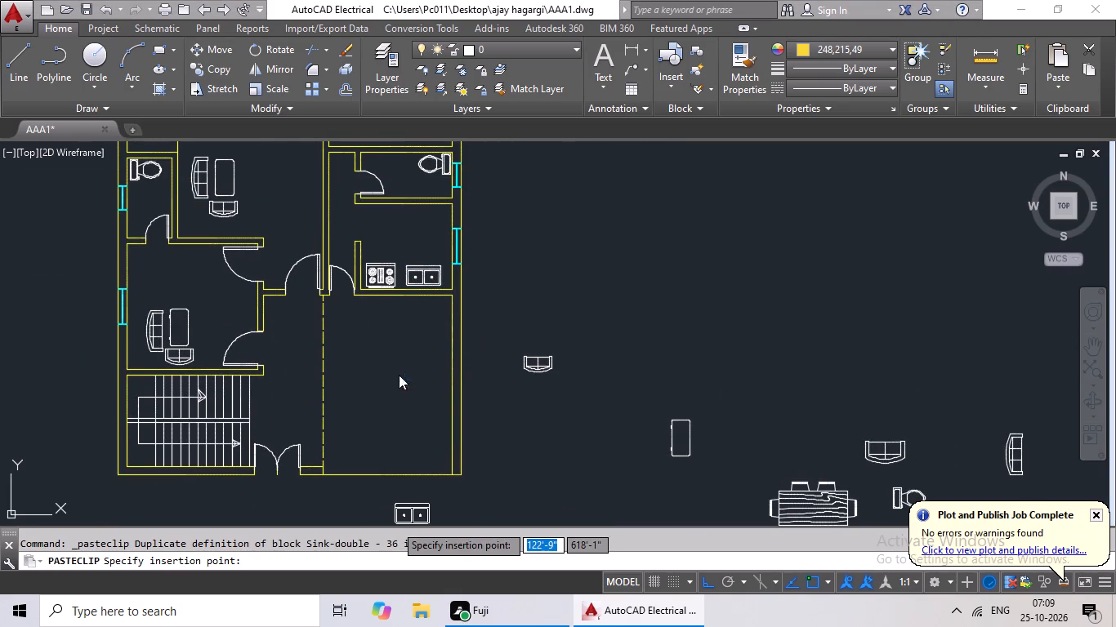
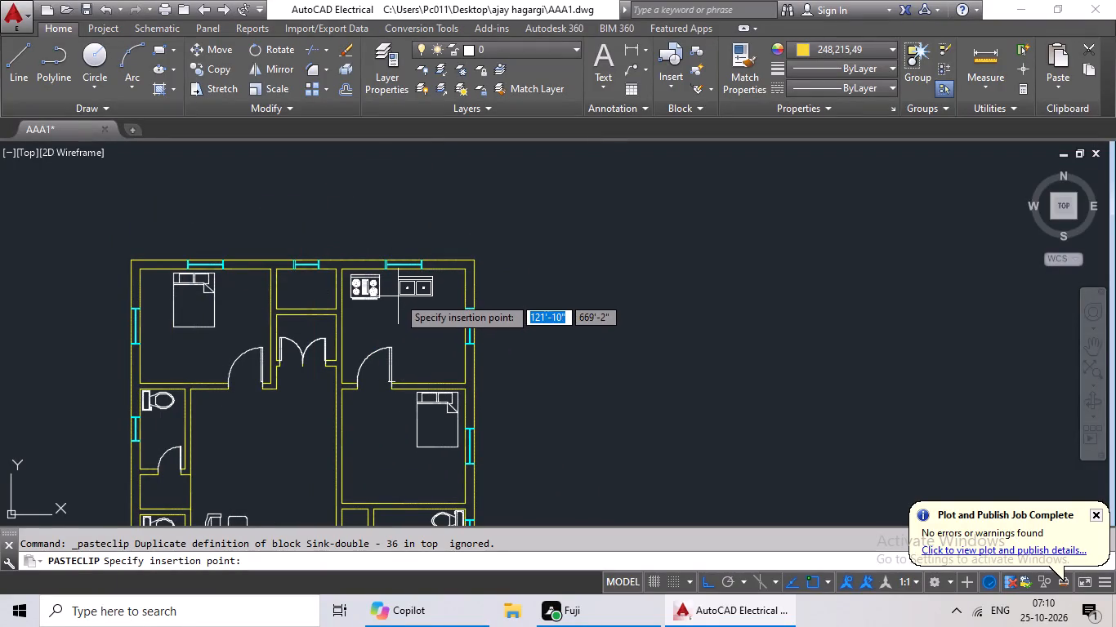
# Place the copied 36 in. double sink just east of the range in the northeast room.
pyautogui.click(398, 296)
# Erase all the leftover furniture, kitchen and toilet blocks lying outside the plan to the east.
pyautogui.scroll(-1, 560, 289)
pyautogui.moveTo(563, 287); pyautogui.dragTo(451, 282, button='middle')
pyautogui.scroll(-1, 557, 304)
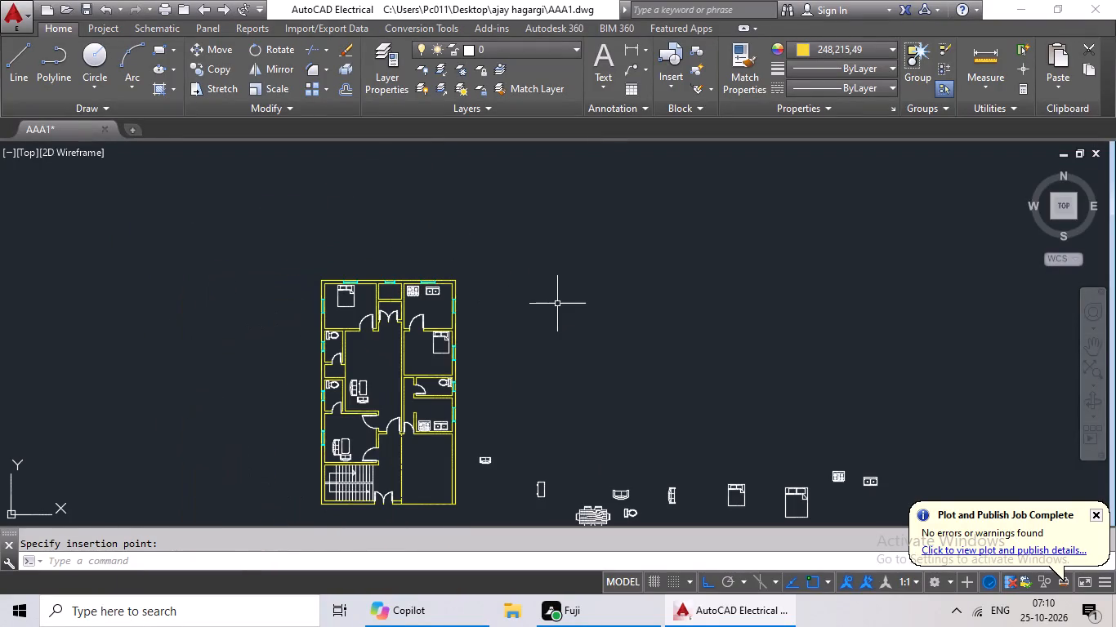
pyautogui.moveTo(558, 304); pyautogui.dragTo(520, 221, button='middle')
pyautogui.moveTo(520, 253); pyautogui.dragTo(457, 363)
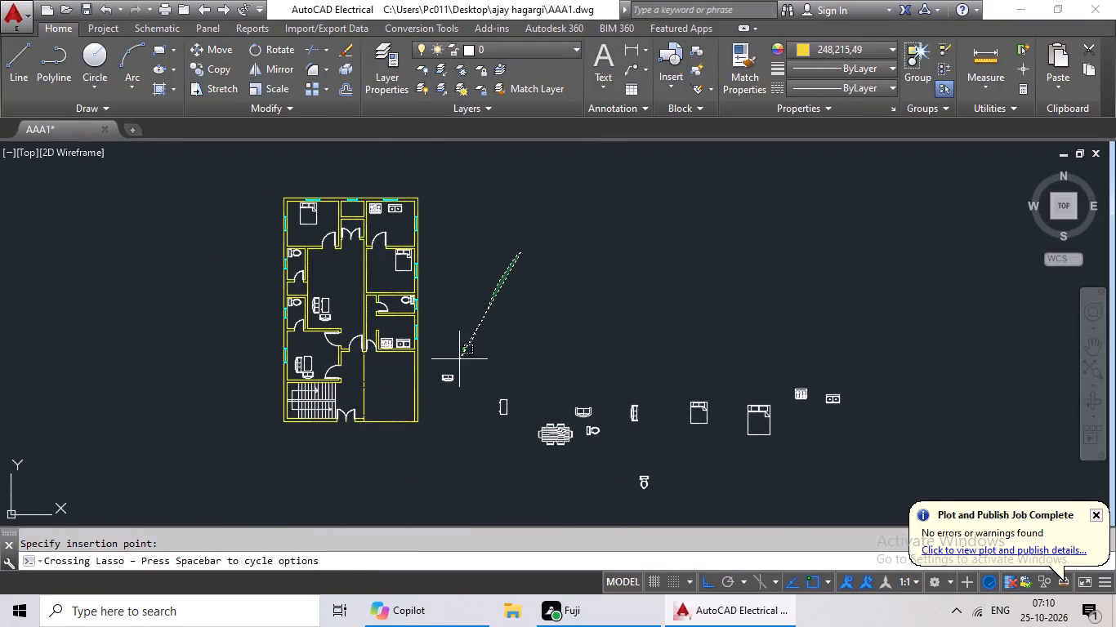
pyautogui.moveTo(457, 363); pyautogui.dragTo(925, 381)
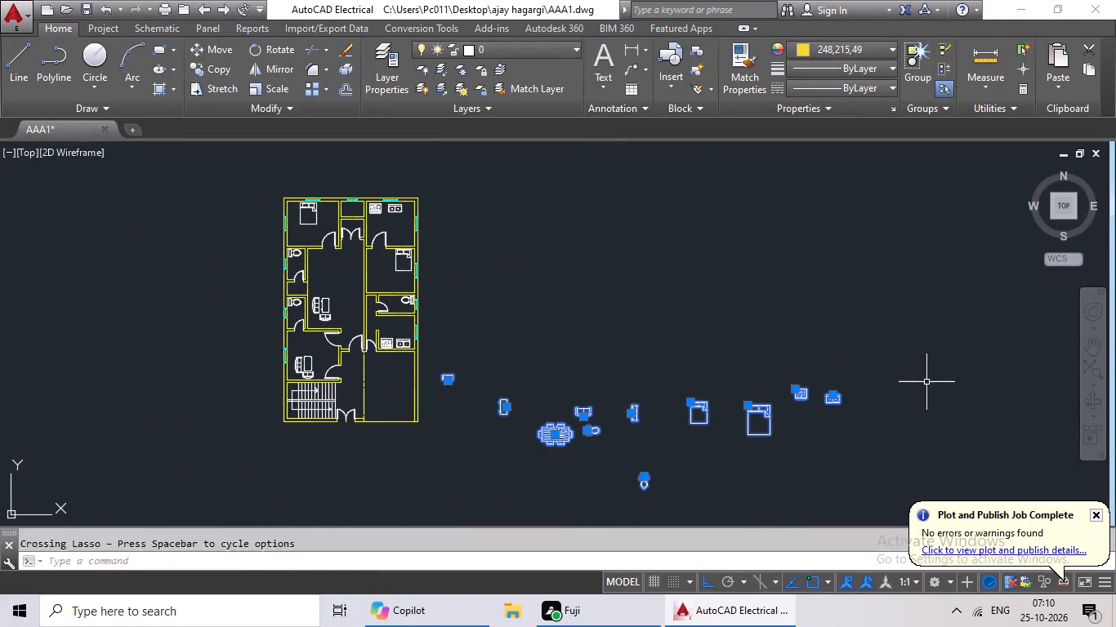
pyautogui.scroll(2, 450, 379)
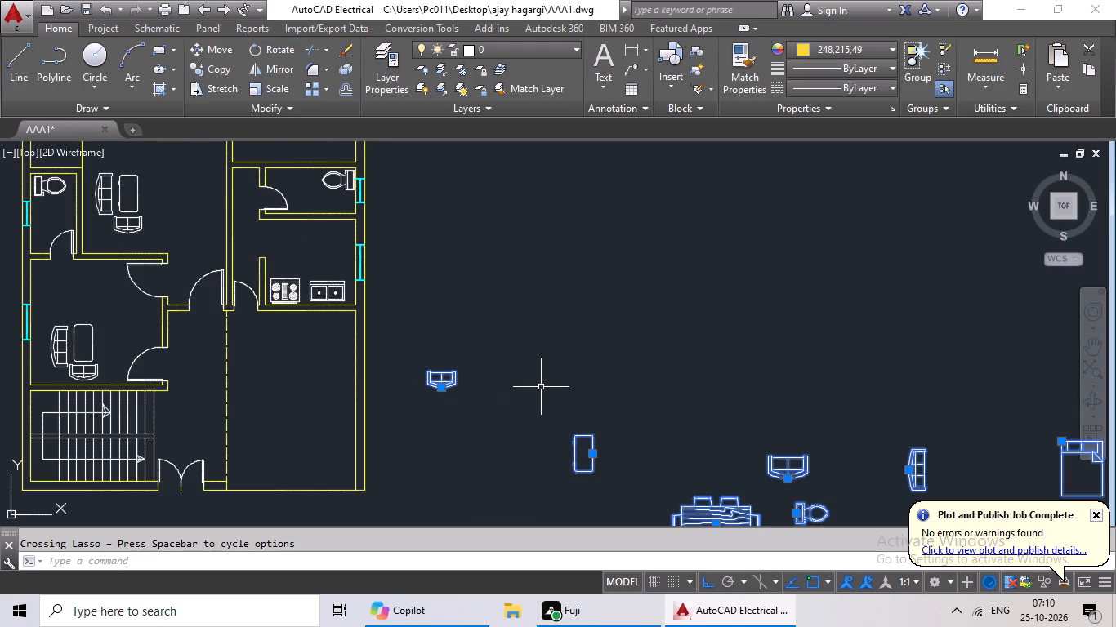
pyautogui.press('Delete')
# Create 9" high multiline text in red 237,31,36 east of the plan, reading BEDROOM with 11'6"X11'6" on a second line.
pyautogui.scroll(-1, 555, 353)
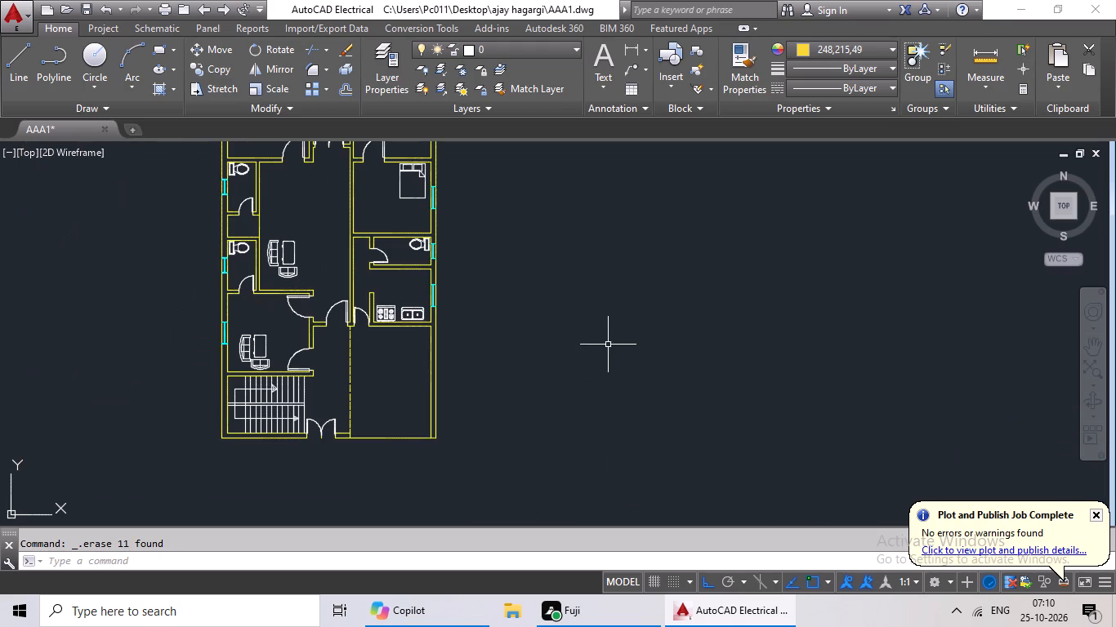
pyautogui.moveTo(650, 327); pyautogui.dragTo(518, 402, button='middle')
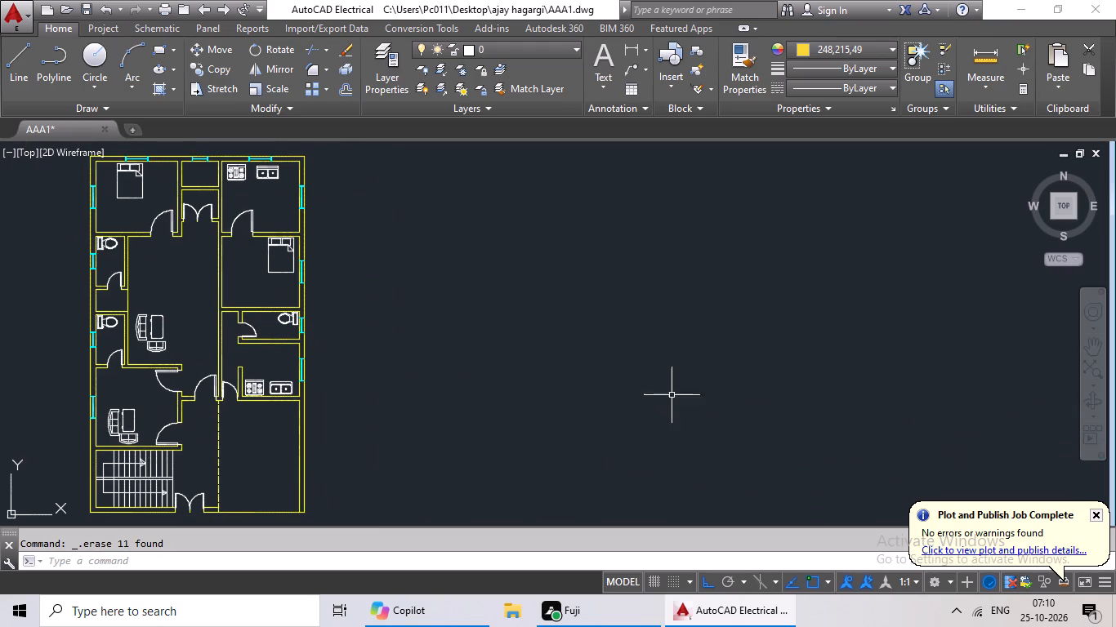
pyautogui.moveTo(694, 351); pyautogui.dragTo(644, 376, button='middle')
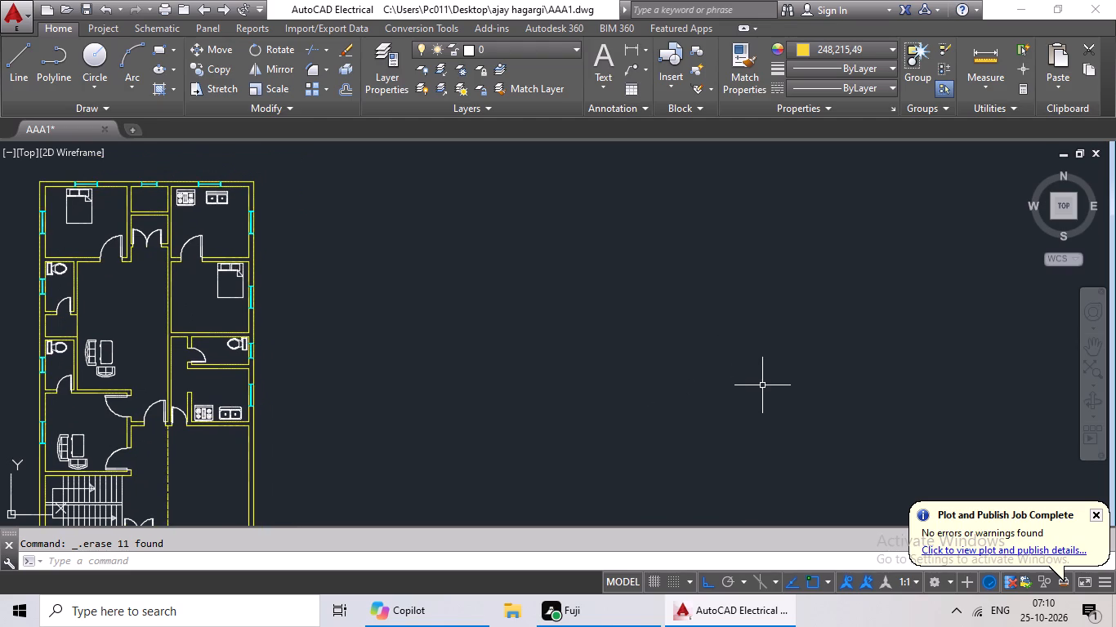
pyautogui.moveTo(764, 373); pyautogui.dragTo(705, 384, button='middle')
pyautogui.scroll(-1, 703, 385)
pyautogui.moveTo(614, 407); pyautogui.dragTo(625, 374, button='middle')
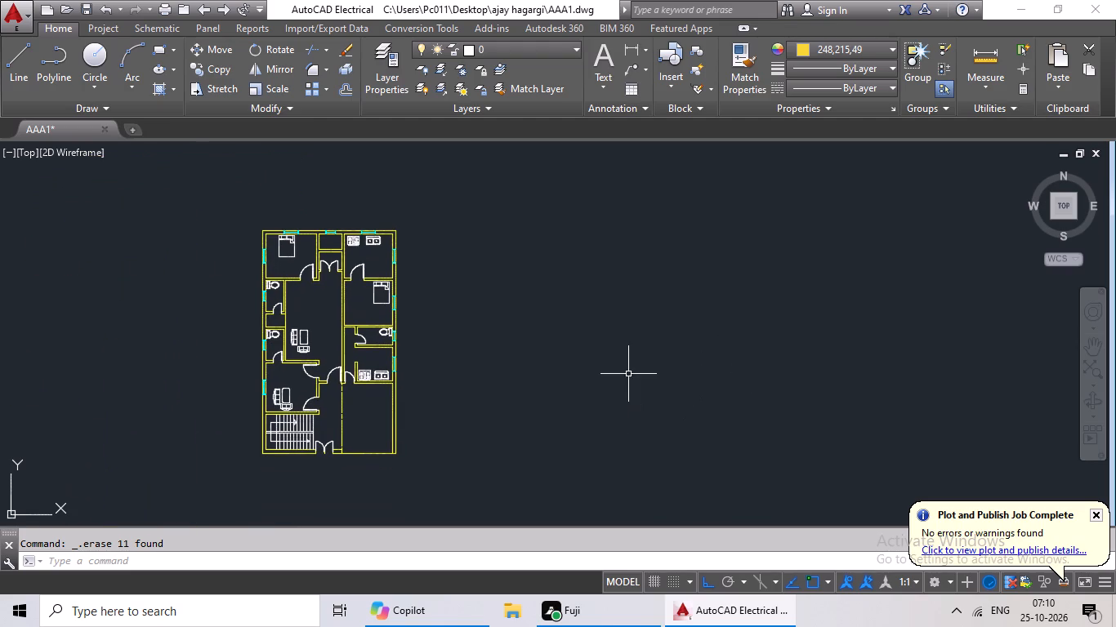
pyautogui.click(603, 55)
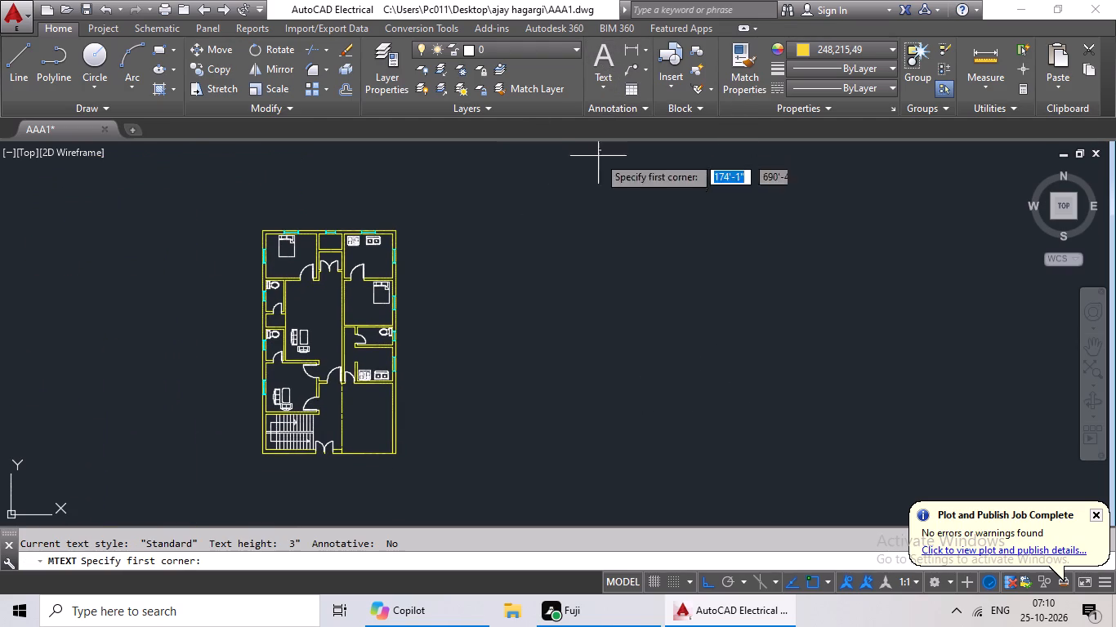
pyautogui.click(531, 216)
pyautogui.click(935, 272)
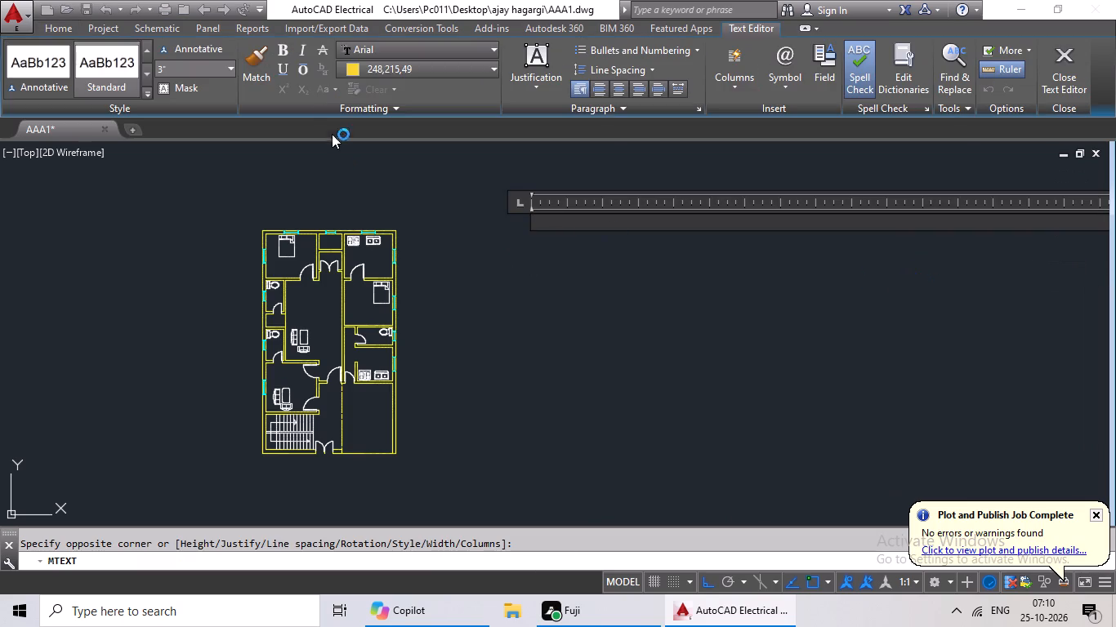
pyautogui.click(228, 69)
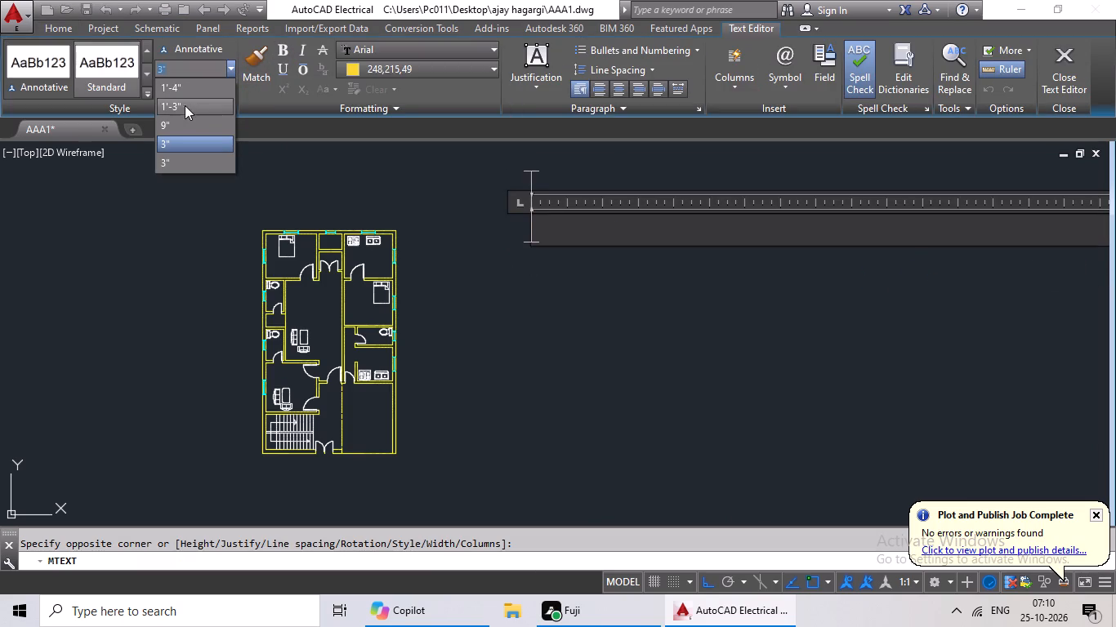
pyautogui.click(167, 120)
pyautogui.click(447, 67)
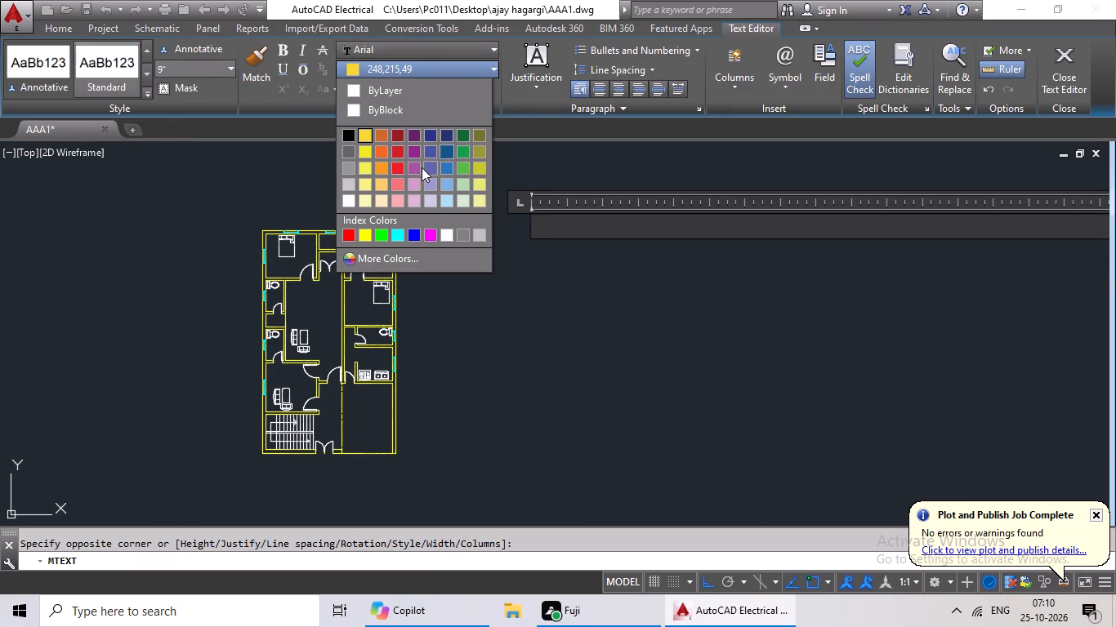
pyautogui.click(397, 170)
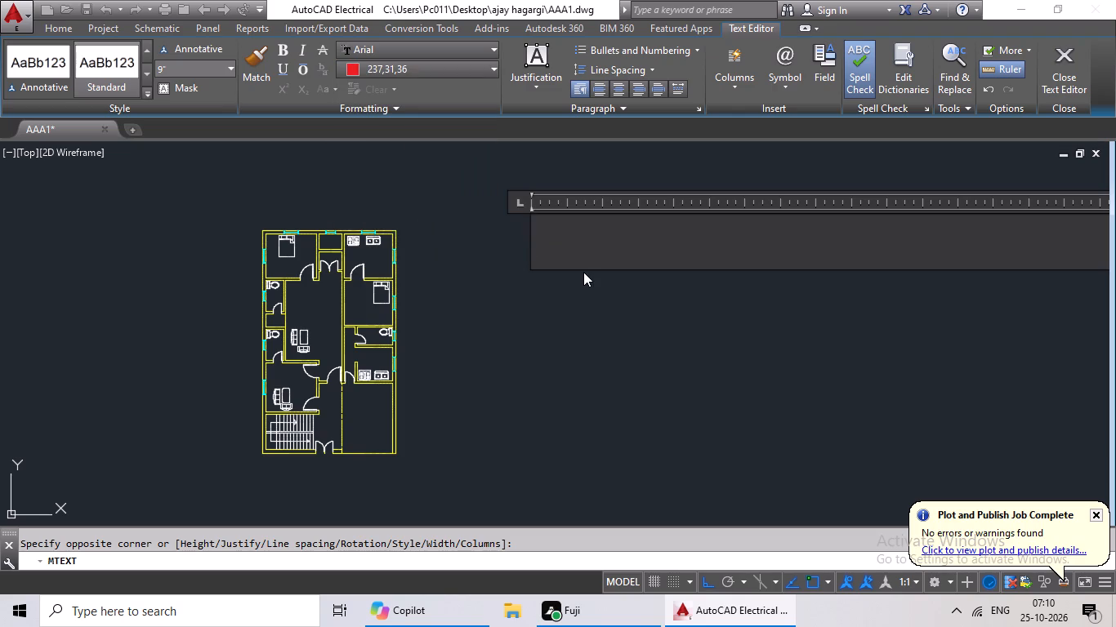
pyautogui.write('BED')
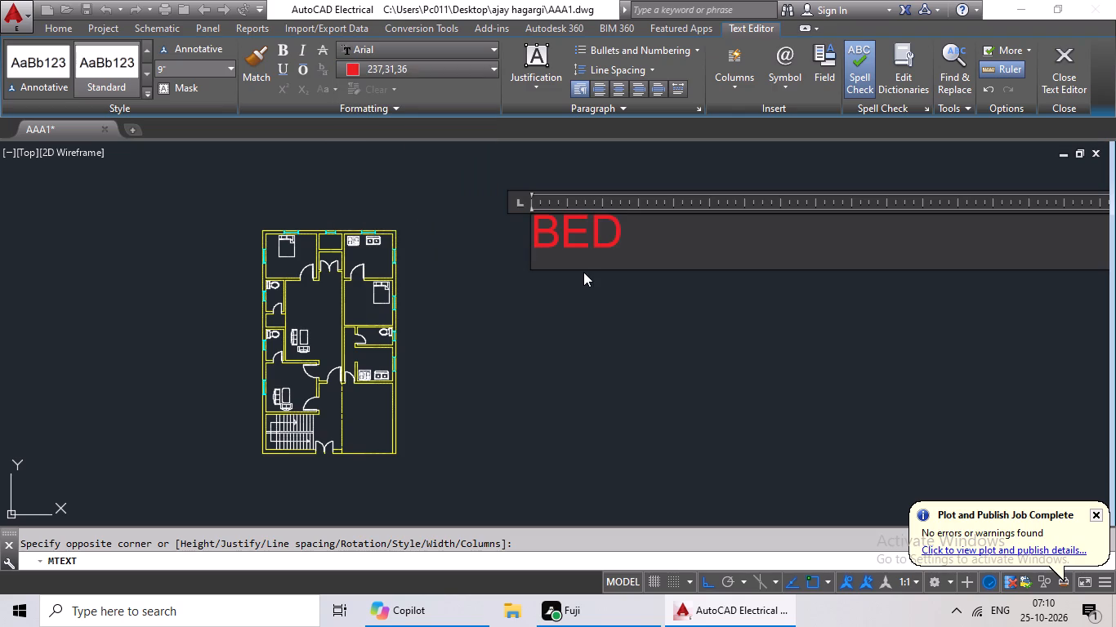
pyautogui.write('ROOM')
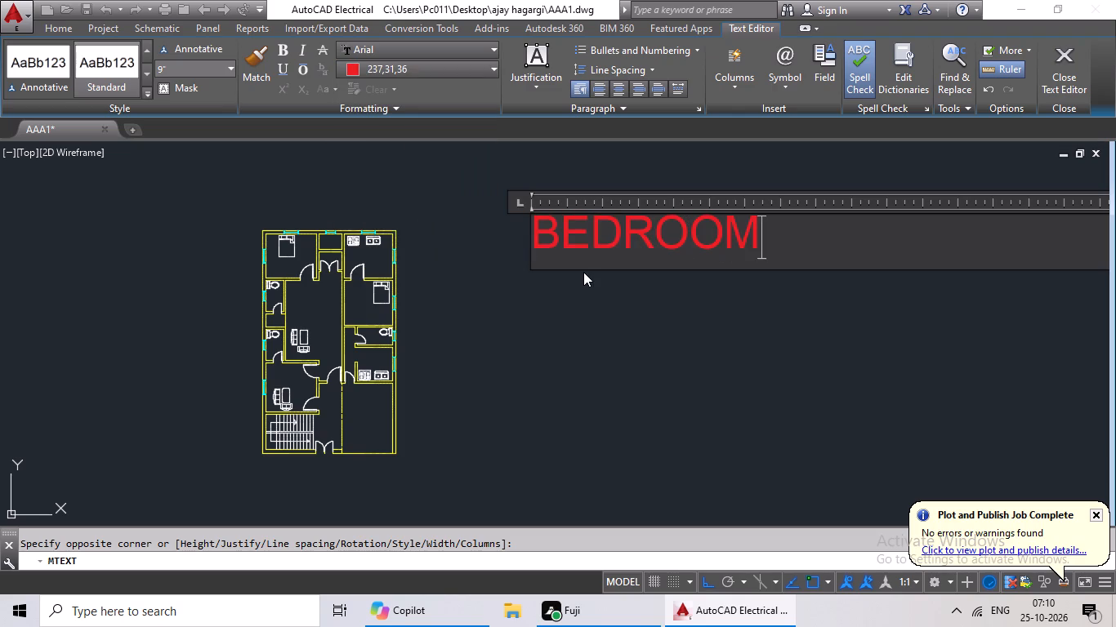
pyautogui.press('Return')
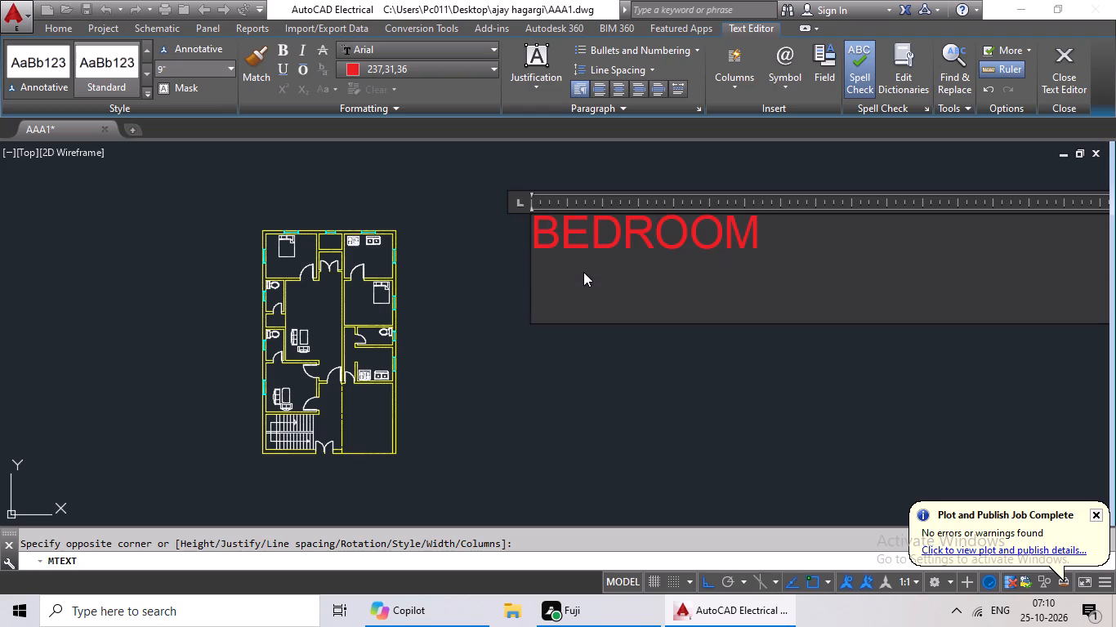
pyautogui.write('11\'6"')
pyautogui.hotkey('shift', 'x')
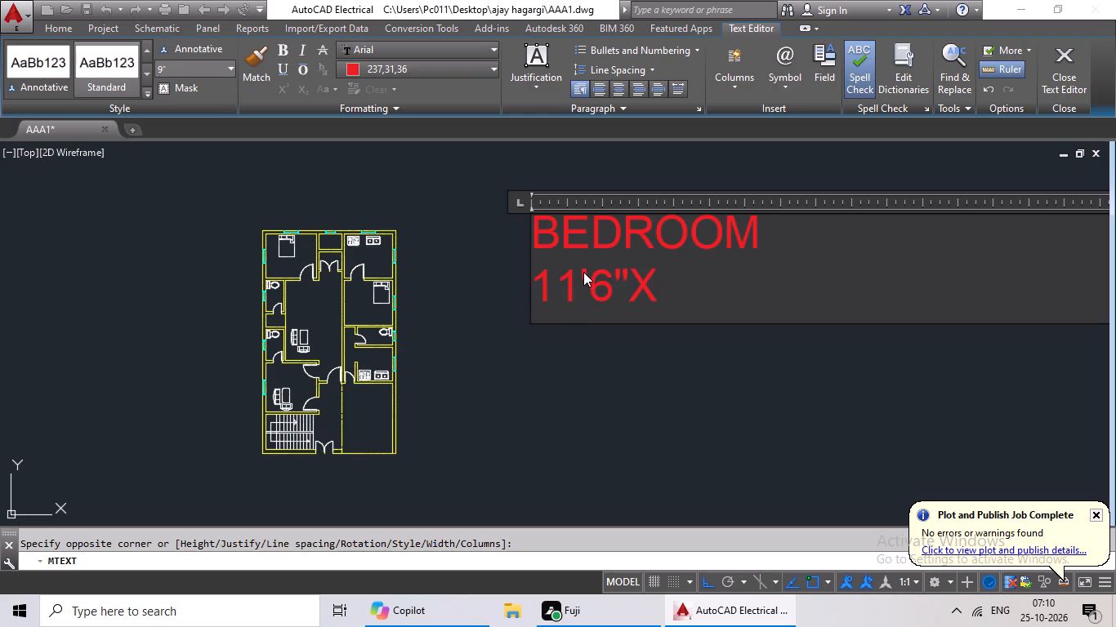
pyautogui.write("11'6")
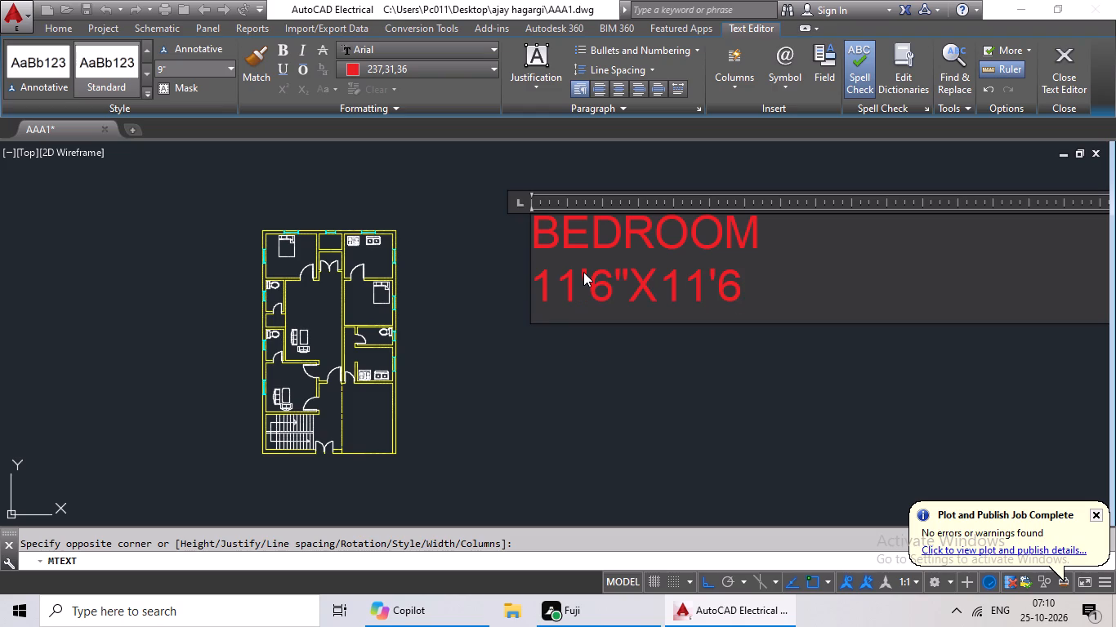
pyautogui.hotkey('shift', '"')
pyautogui.click(586, 370)
# Copy the BEDROOM label and paste it below the bed in the northwest bedroom.
pyautogui.moveTo(609, 331); pyautogui.dragTo(564, 382, button='middle')
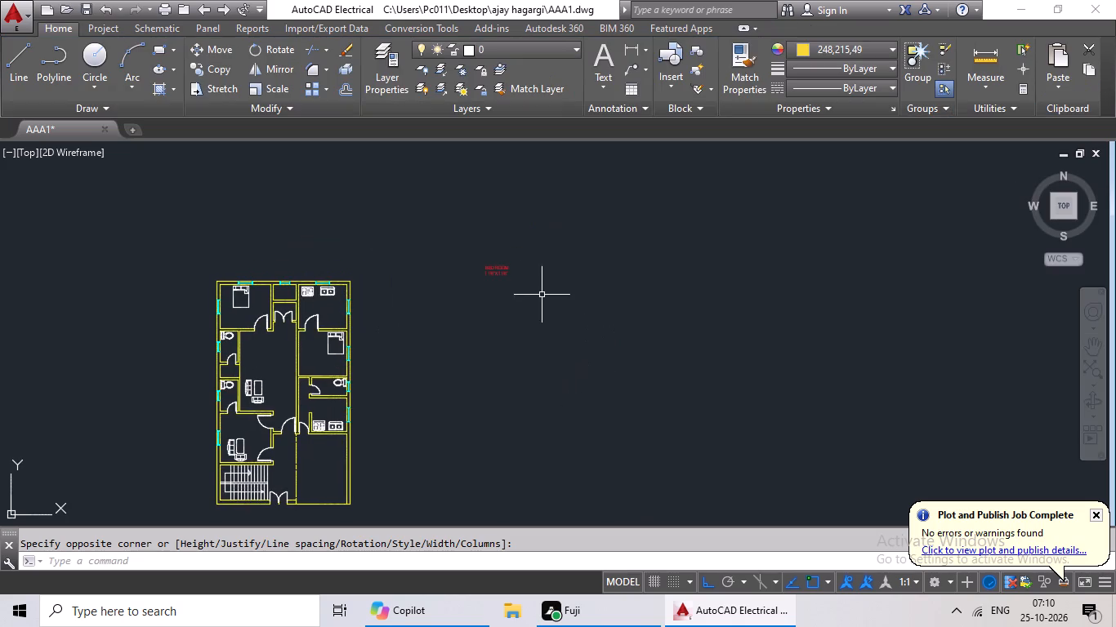
pyautogui.scroll(4, 487, 270)
pyautogui.click(543, 260)
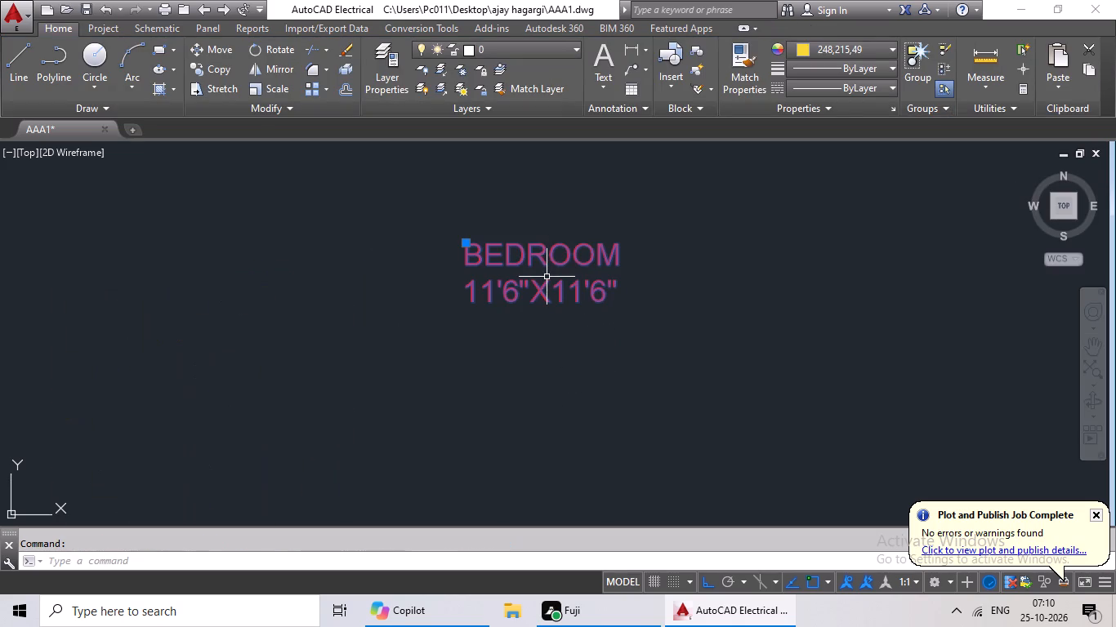
pyautogui.hotkey('ctrl', 'c')
pyautogui.hotkey('ctrl', 'v')
pyautogui.scroll(-1, 525, 315)
pyautogui.moveTo(540, 311); pyautogui.dragTo(759, 238, button='middle')
pyautogui.moveTo(578, 371); pyautogui.dragTo(927, 323, button='middle')
pyautogui.moveTo(730, 330); pyautogui.dragTo(906, 309, button='middle')
pyautogui.scroll(3, 160, 359)
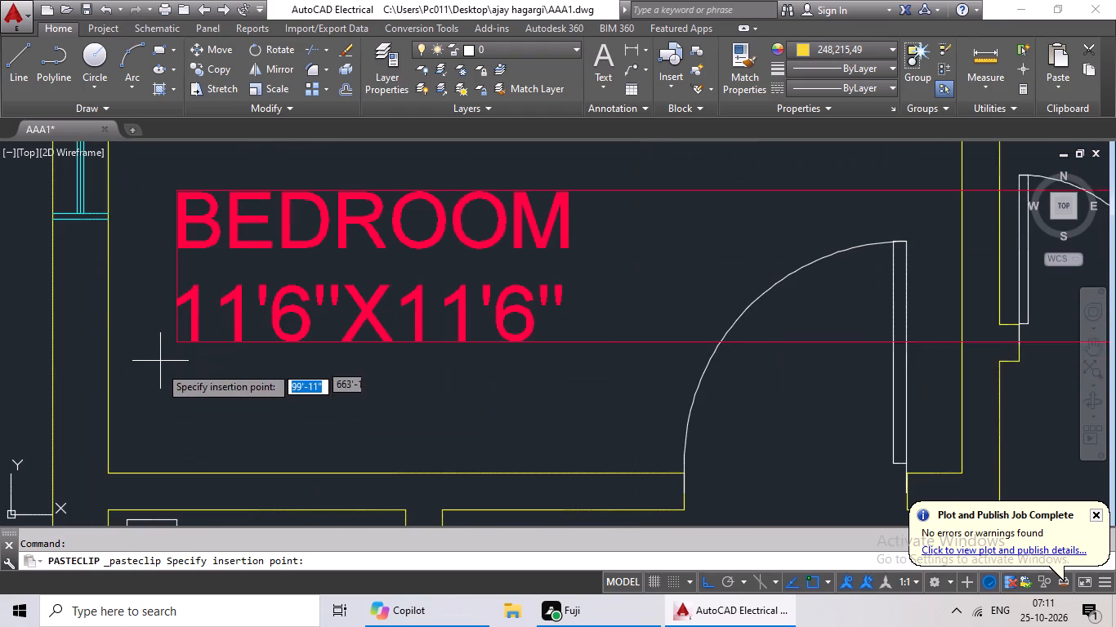
pyautogui.moveTo(182, 374); pyautogui.dragTo(169, 448, button='middle')
pyautogui.click(194, 430)
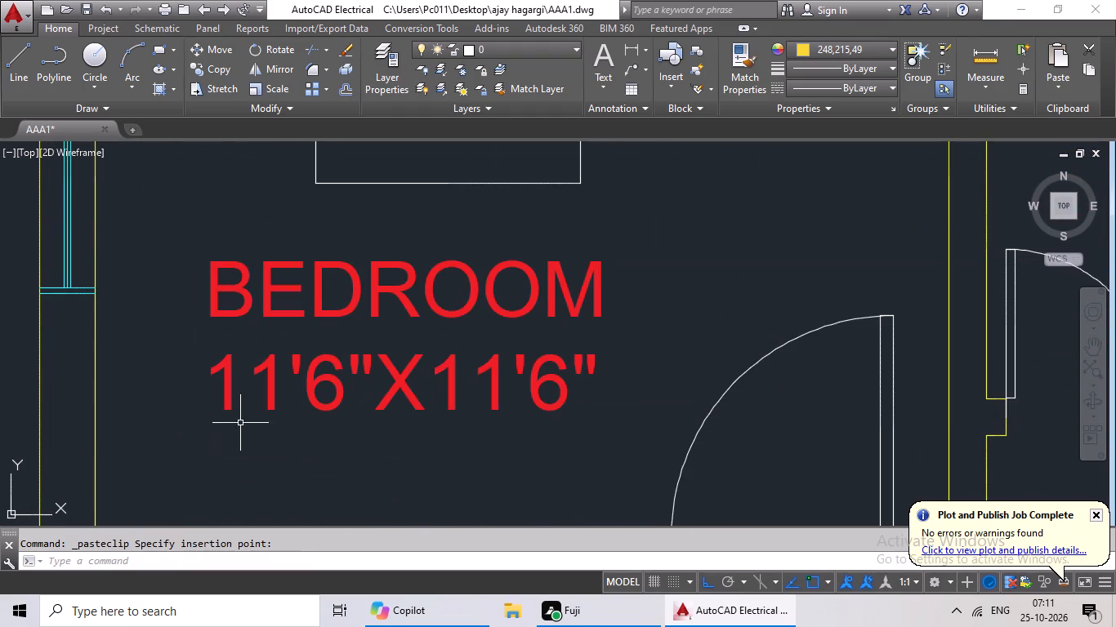
# Paste copies of the BEDROOM label in the two small north-central rooms, one at the window and one at the double door.
pyautogui.hotkey('ctrl', 'c')
pyautogui.hotkey('ctrl', 'v')
pyautogui.scroll(-2, 329, 469)
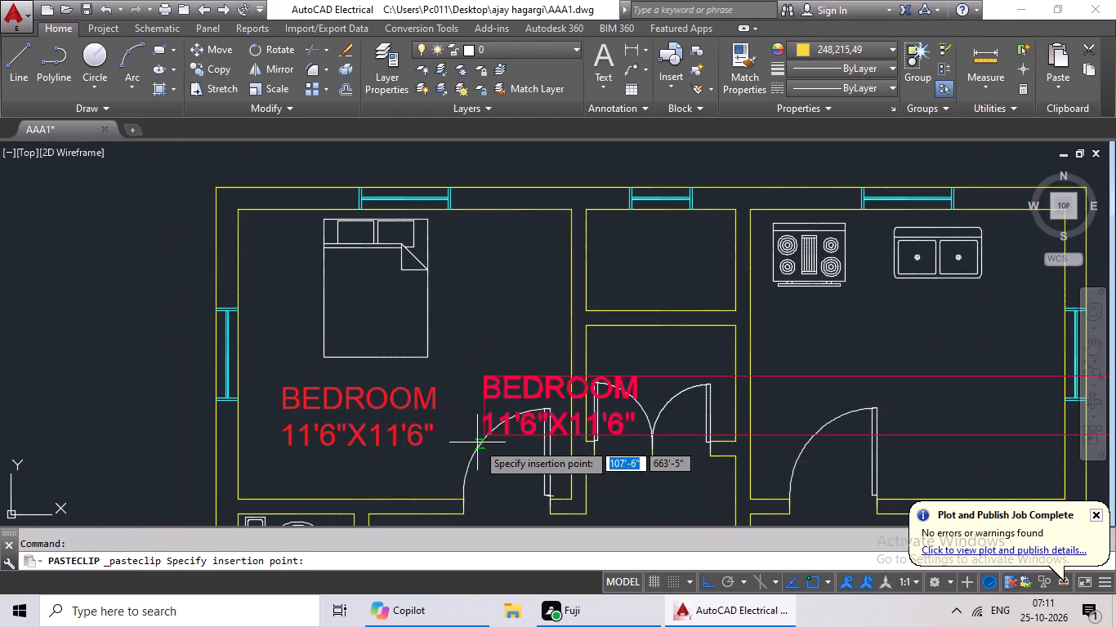
pyautogui.moveTo(465, 438); pyautogui.dragTo(176, 460, button='middle')
pyautogui.moveTo(329, 309); pyautogui.dragTo(295, 398, button='middle')
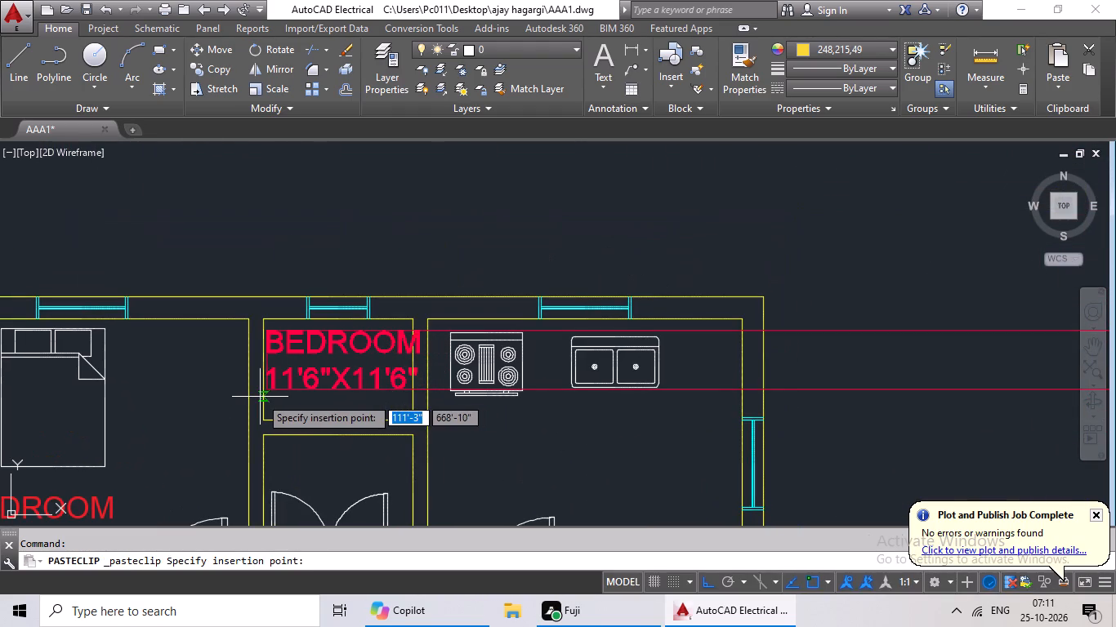
pyautogui.click(259, 397)
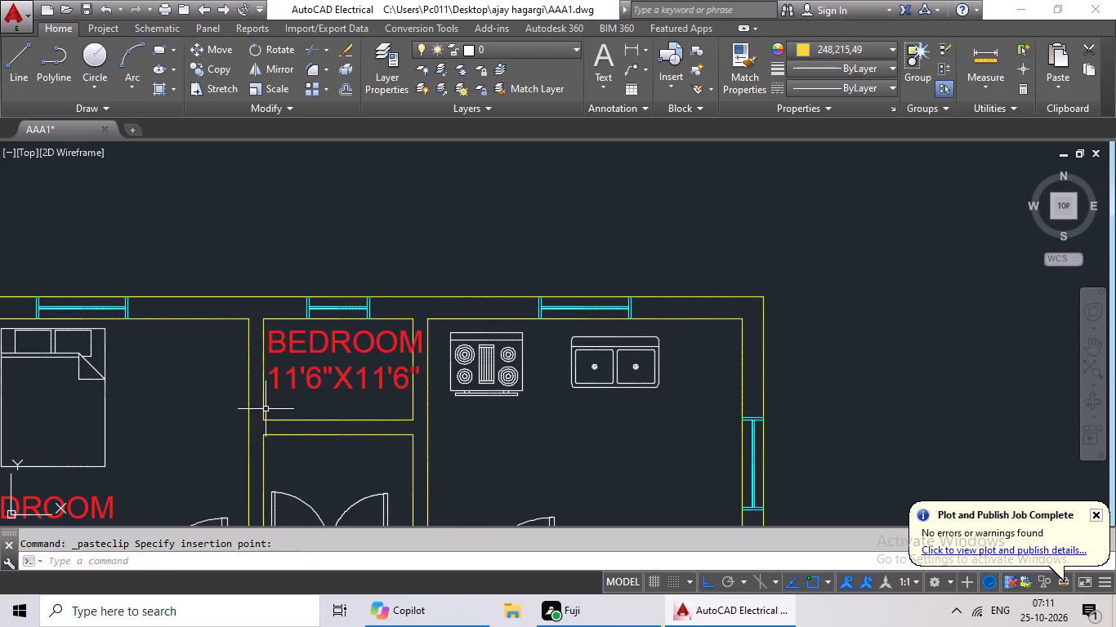
pyautogui.hotkey('ctrl', 'c')
pyautogui.hotkey('ctrl', 'v')
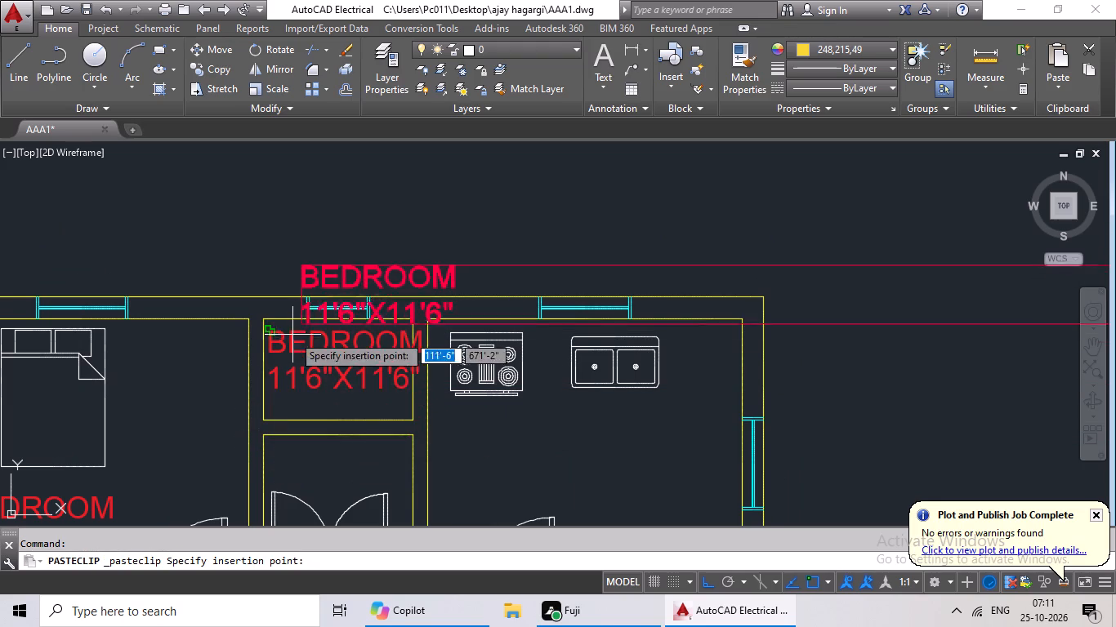
pyautogui.moveTo(287, 357); pyautogui.dragTo(337, 214, button='middle')
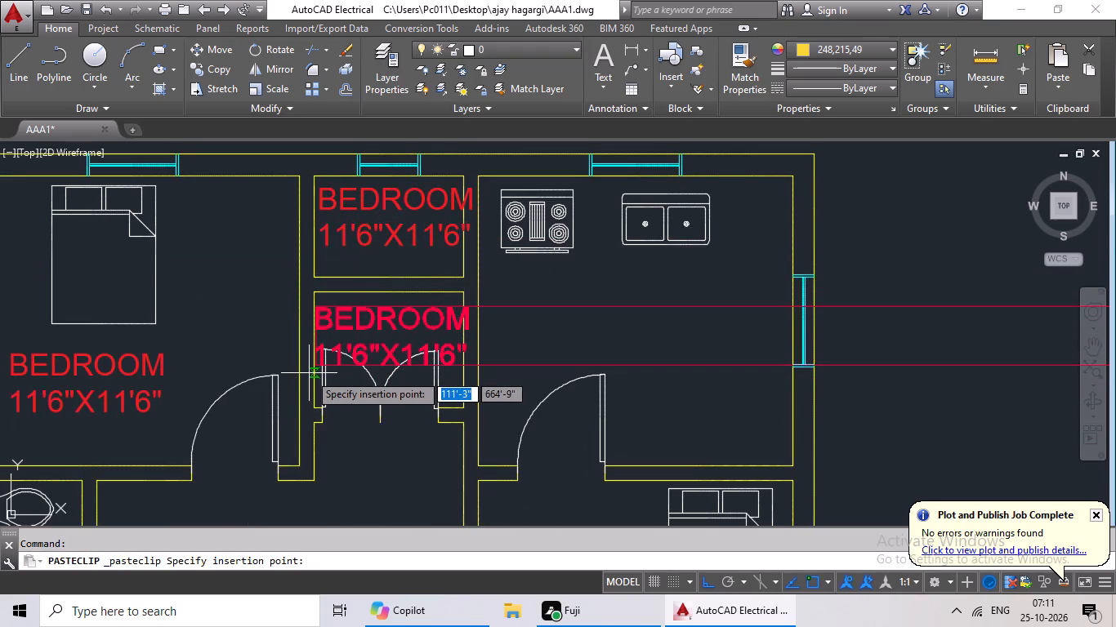
pyautogui.click(309, 373)
# Paste a copy of the BEDROOM label in the northeast room, below the range and sink.
pyautogui.hotkey('ctrl', 'c')
pyautogui.hotkey('ctrl', 'v')
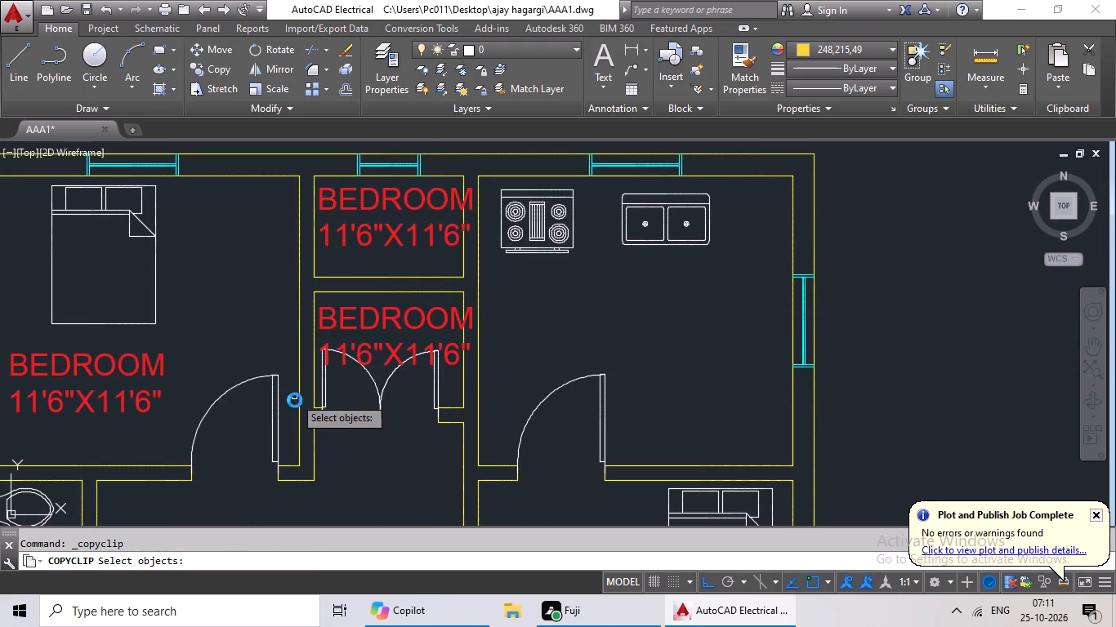
pyautogui.click(542, 349)
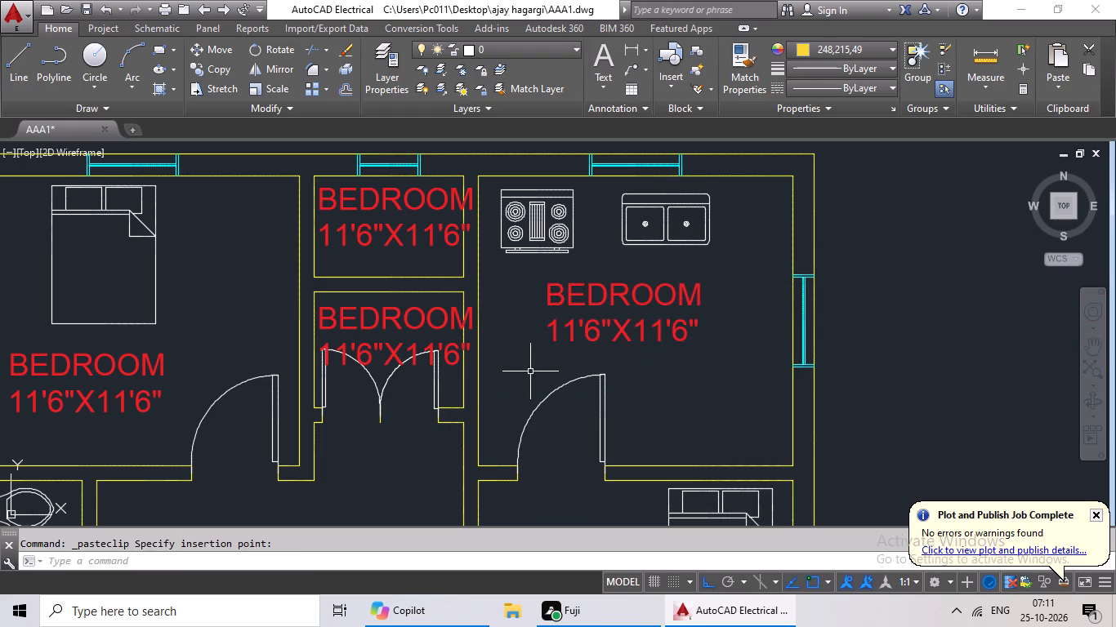
# Paste a copy of the BEDROOM label in the central hall, north of the sofa and desk.
pyautogui.hotkey('ctrl', 'c')
pyautogui.hotkey('ctrl', 'v')
pyautogui.moveTo(501, 397); pyautogui.dragTo(511, 217, button='middle')
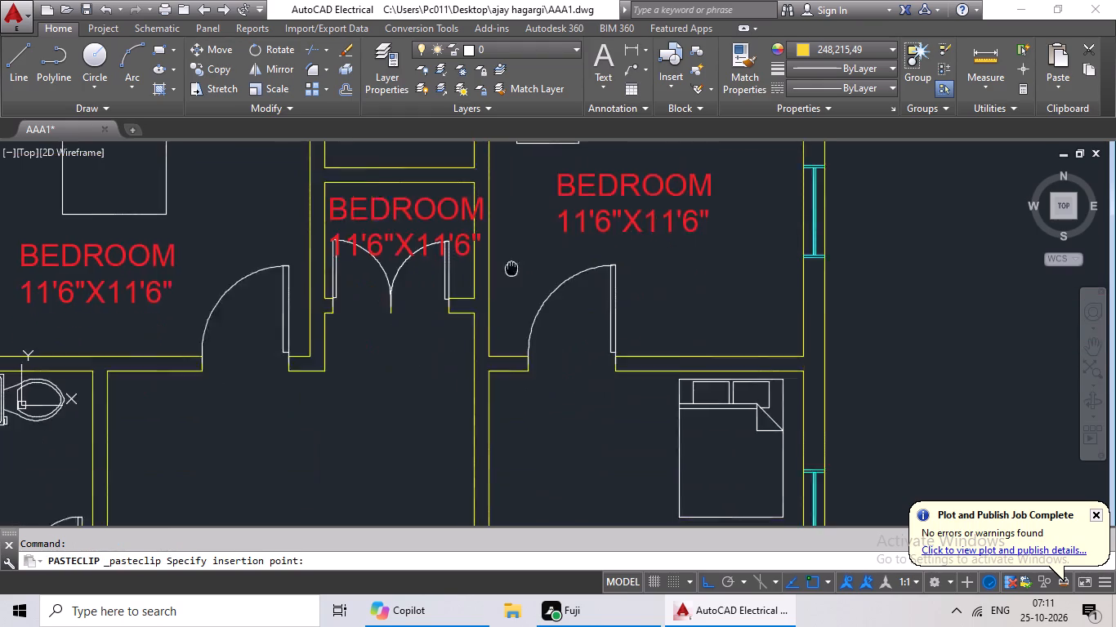
pyautogui.moveTo(449, 354); pyautogui.dragTo(488, 296, button='middle')
pyautogui.scroll(-1, 492, 283)
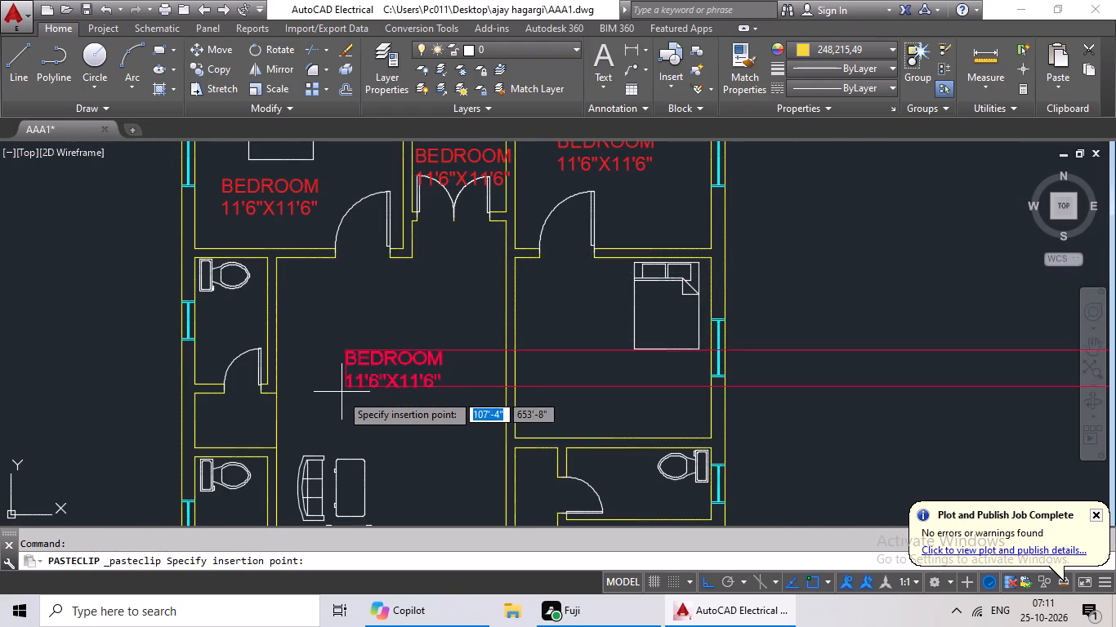
pyautogui.click(349, 396)
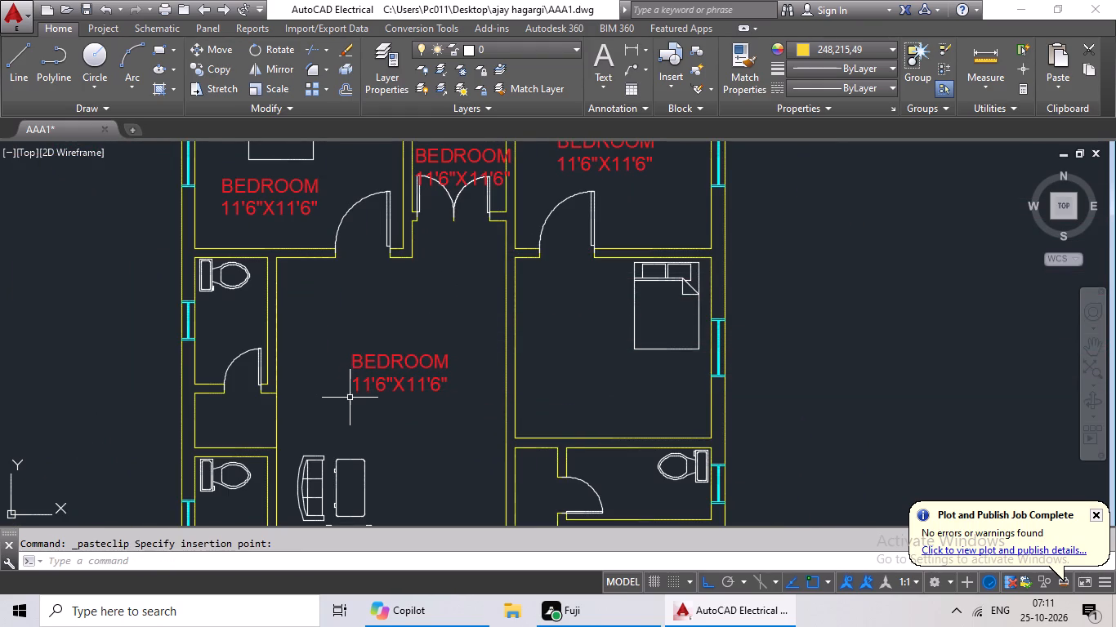
# Paste a copy of the BEDROOM label in the northern toilet on the west side, below the toilet fixture.
pyautogui.hotkey('ctrl', 'c')
pyautogui.hotkey('ctrl', 'v')
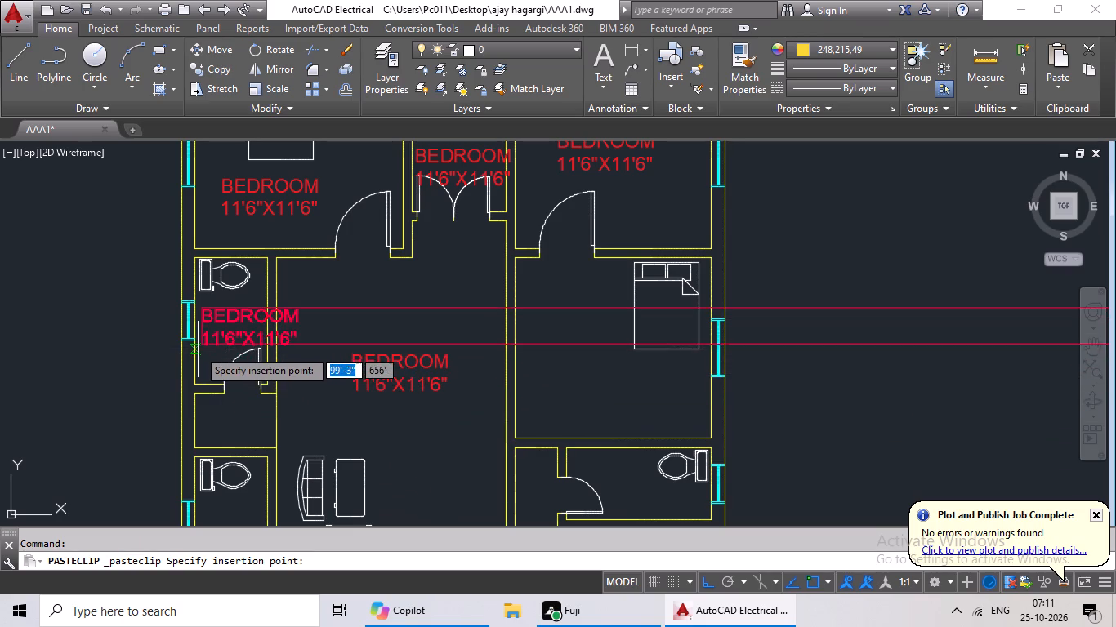
pyautogui.click(185, 340)
# Paste a copy of the BEDROOM label in the southern toilet on the west side, below the toilet fixture.
pyautogui.hotkey('ctrl', 'c')
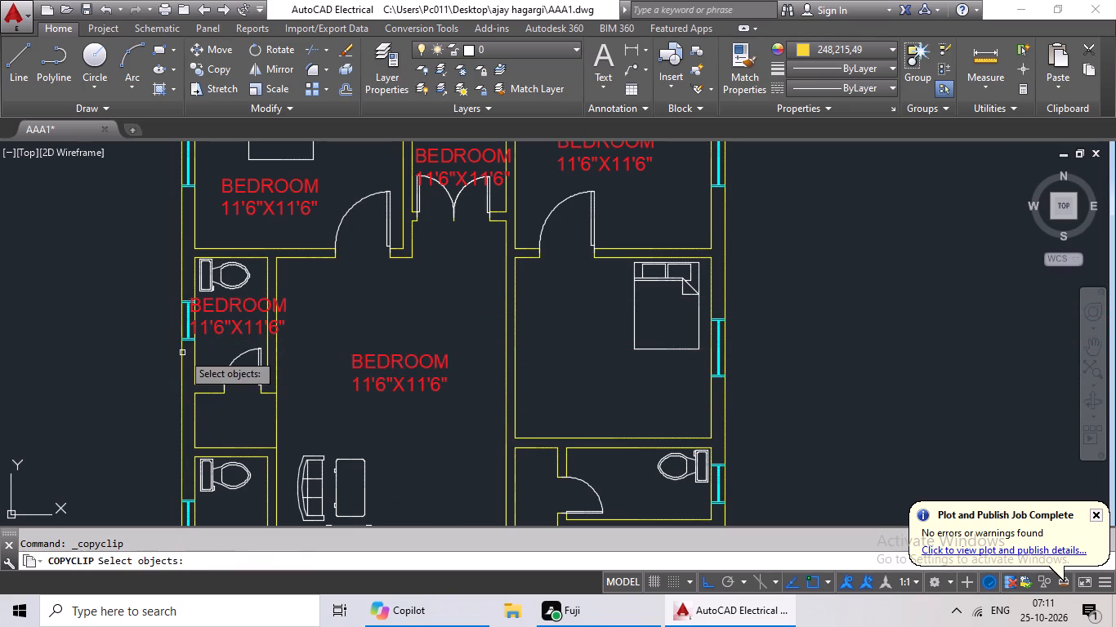
pyautogui.hotkey('ctrl', 'v')
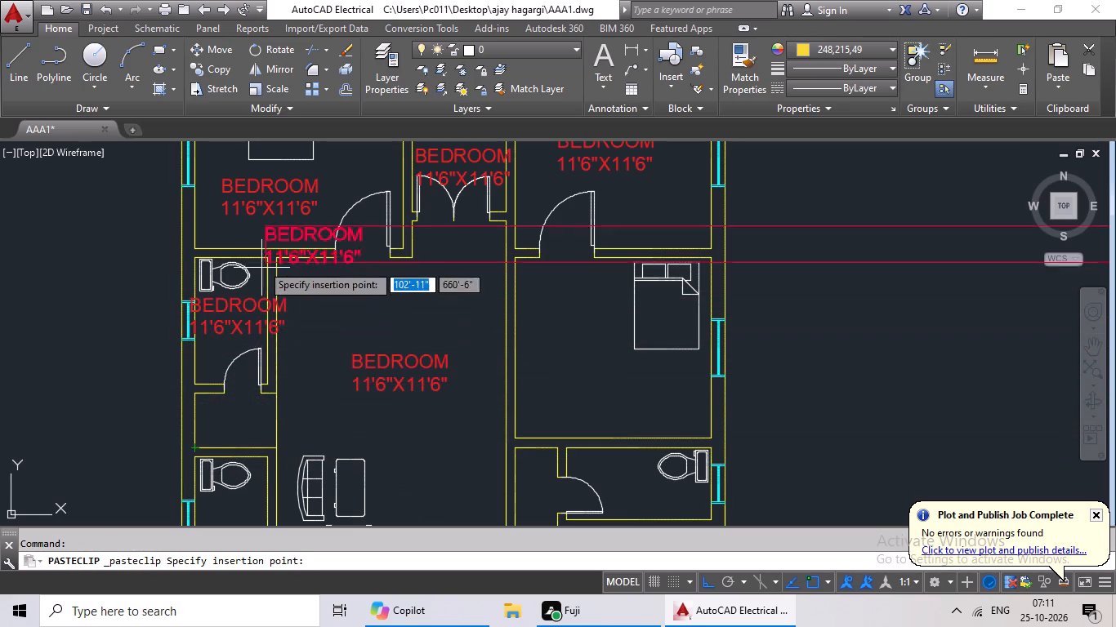
pyautogui.moveTo(258, 362); pyautogui.dragTo(283, 235, button='middle')
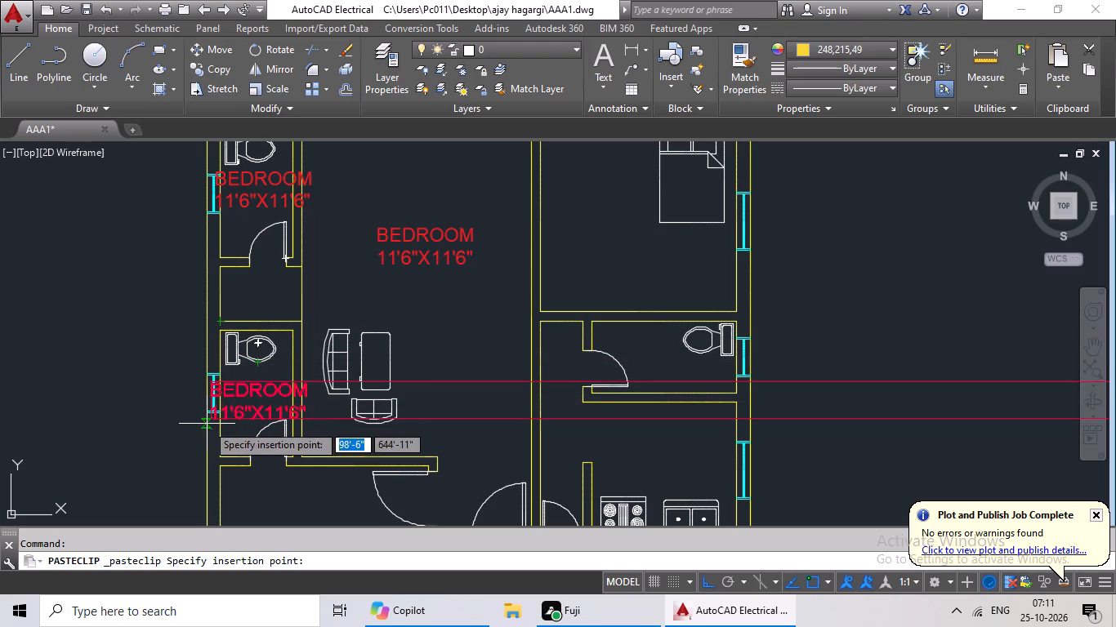
pyautogui.click(208, 424)
# Paste a copy of the BEDROOM label in the southwest sitting room, north of its sofa and table.
pyautogui.hotkey('ctrl', 'c')
pyautogui.hotkey('ctrl', 'v')
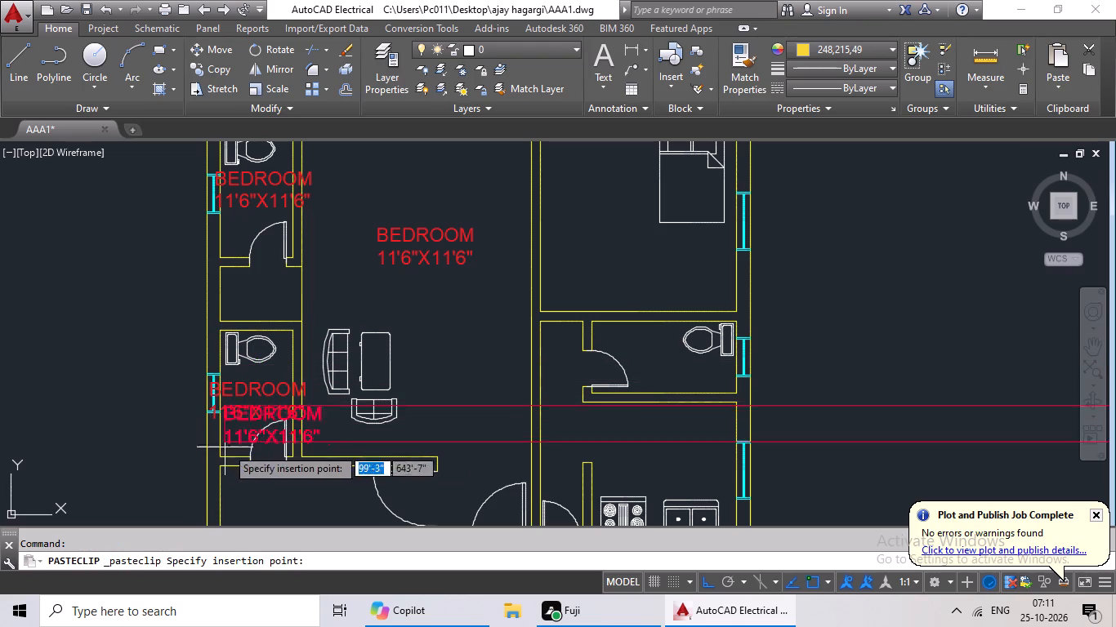
pyautogui.moveTo(359, 429); pyautogui.dragTo(372, 367, button='middle')
pyautogui.moveTo(359, 358); pyautogui.dragTo(391, 207, button='middle')
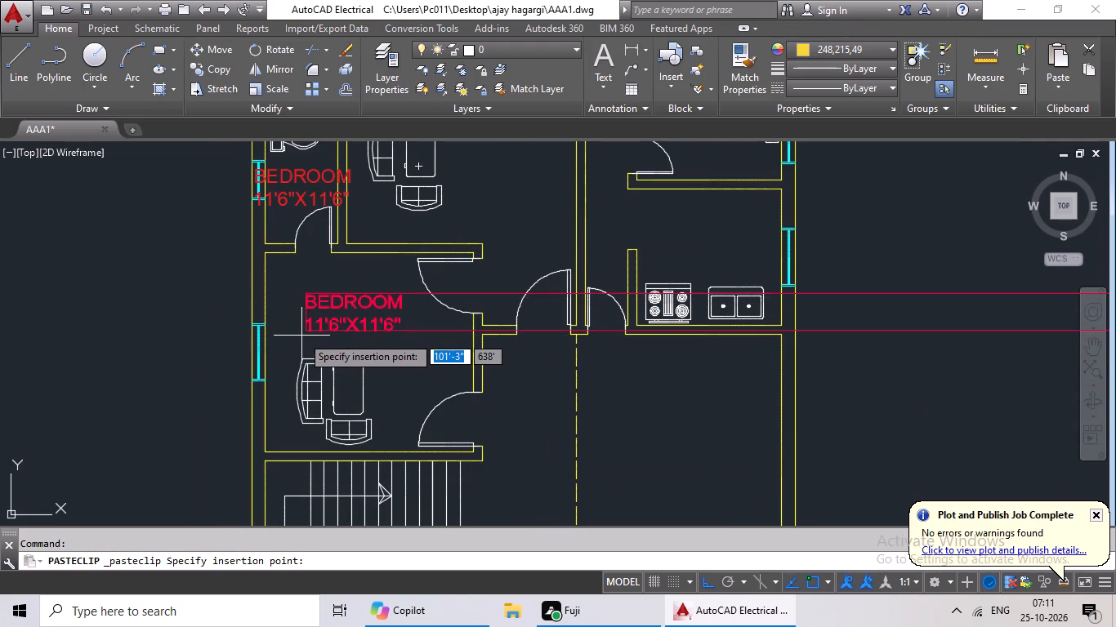
pyautogui.click(301, 335)
# Paste a copy of the BEDROOM label in the open southeast area, east of the dashed line and south of the kitchen.
pyautogui.hotkey('ctrl', 'c')
pyautogui.hotkey('ctrl', 'v')
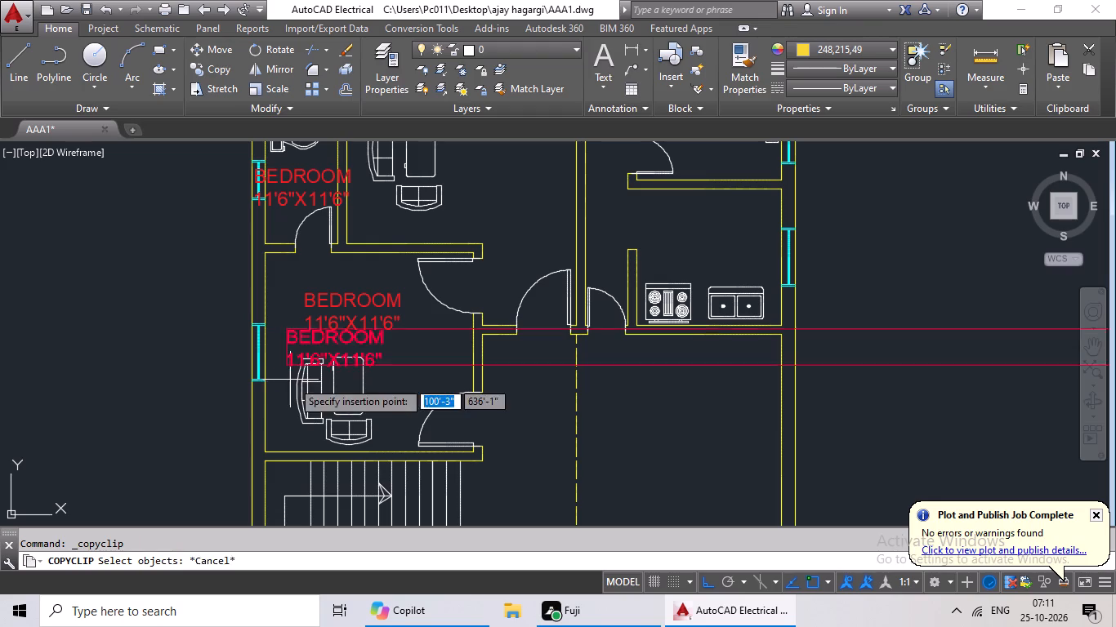
pyautogui.moveTo(399, 386); pyautogui.dragTo(324, 284, button='middle')
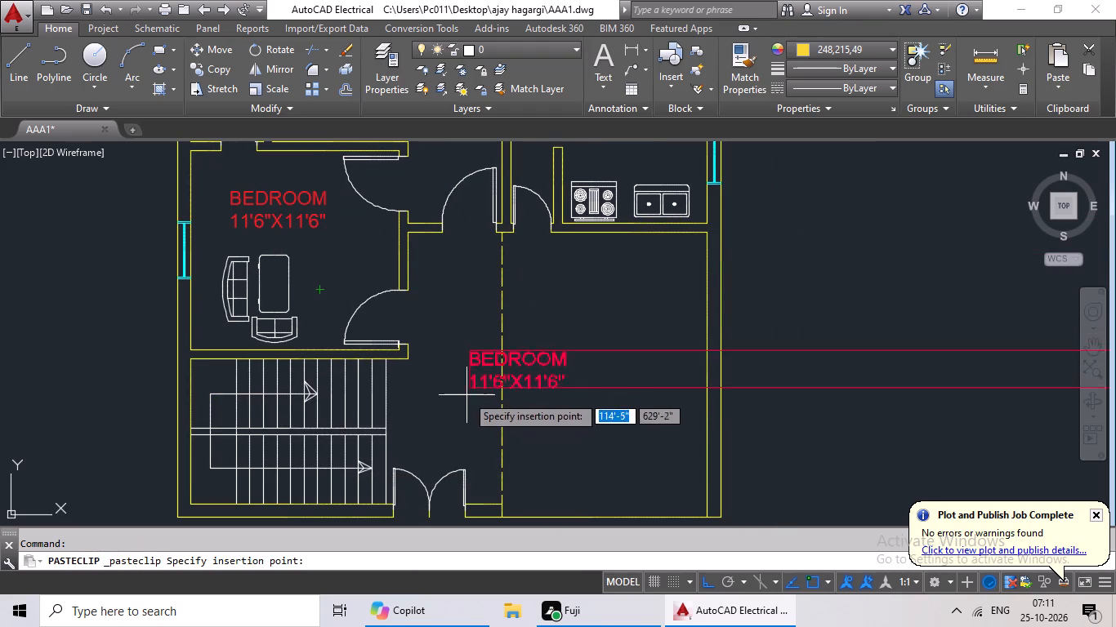
pyautogui.moveTo(531, 365); pyautogui.dragTo(453, 366, button='middle')
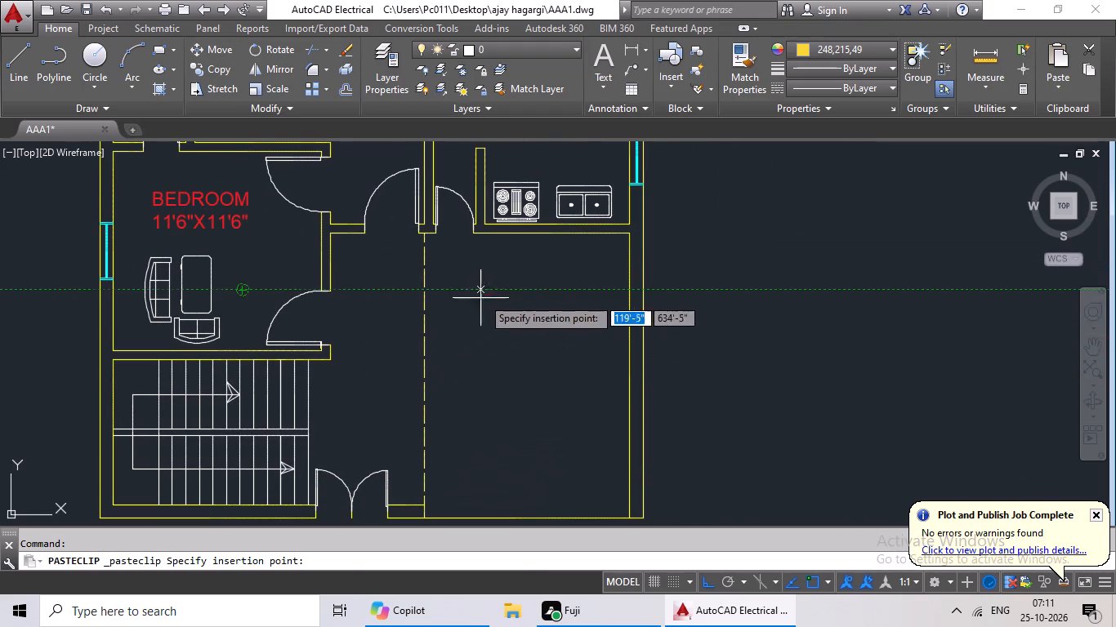
pyautogui.click(479, 300)
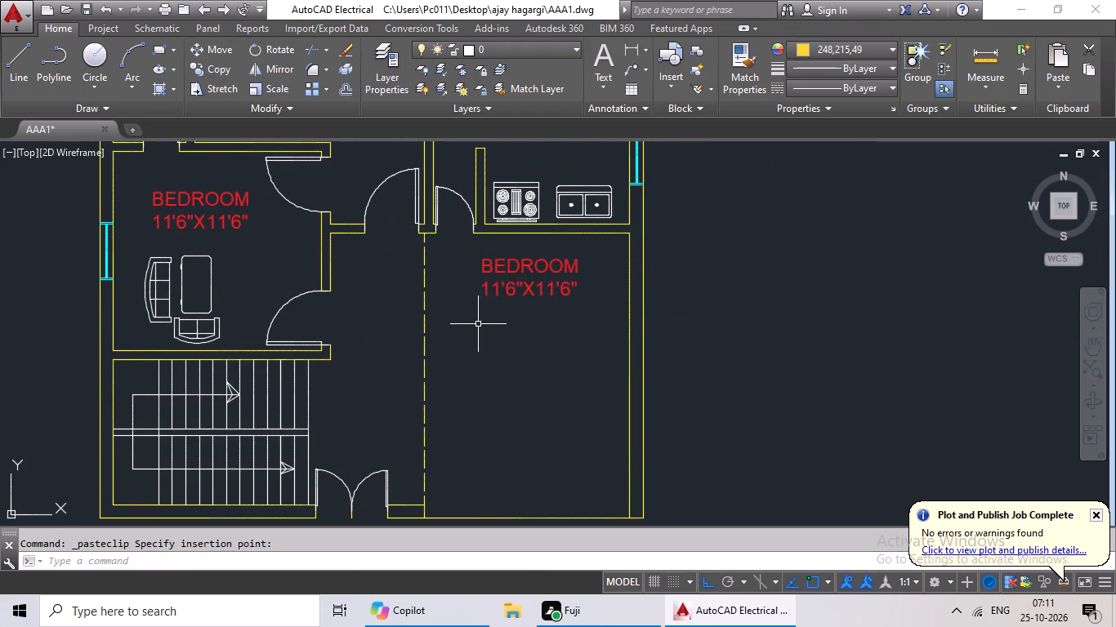
# Paste a copy of the BEDROOM label between the staircase and the dashed line, just north of the south double door.
pyautogui.moveTo(475, 325); pyautogui.dragTo(484, 303, button='middle')
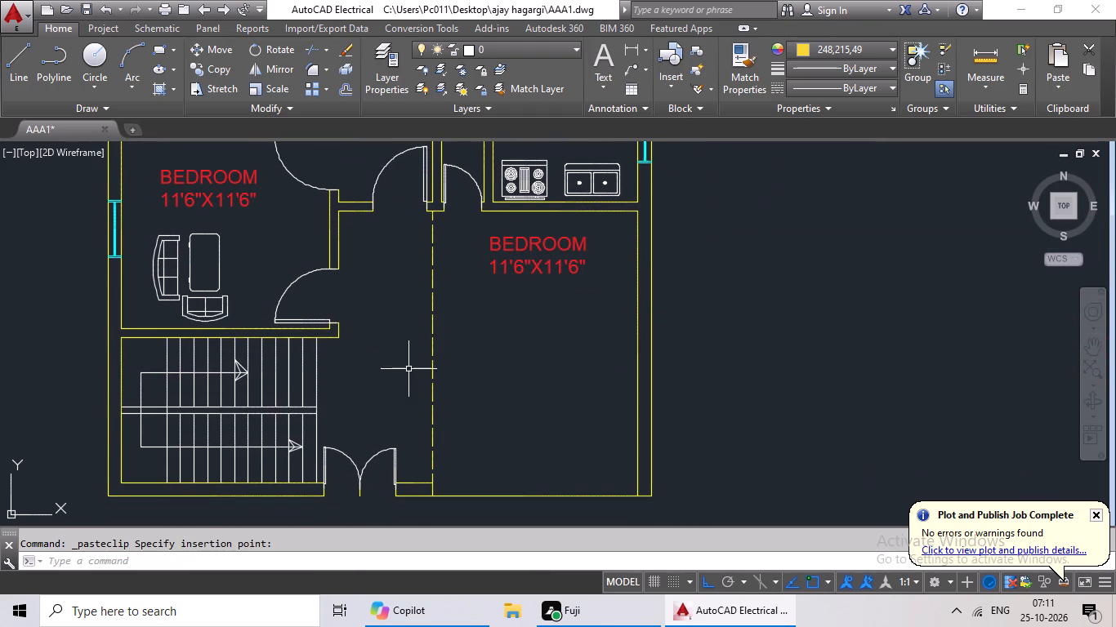
pyautogui.hotkey('ctrl', 'c')
pyautogui.hotkey('ctrl', 'v')
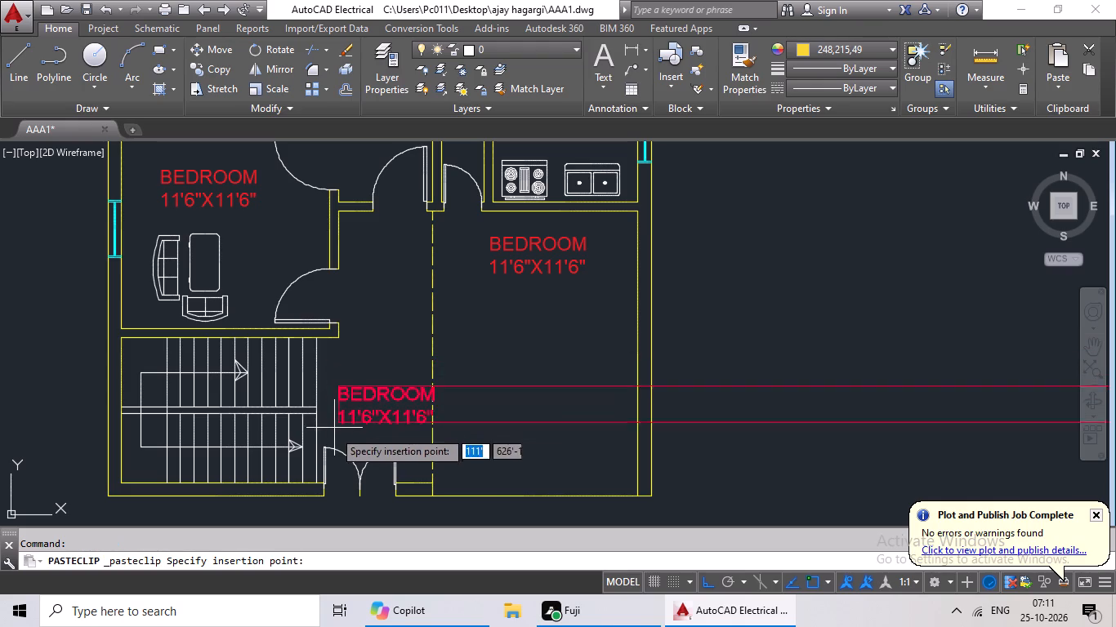
pyautogui.scroll(2, 318, 441)
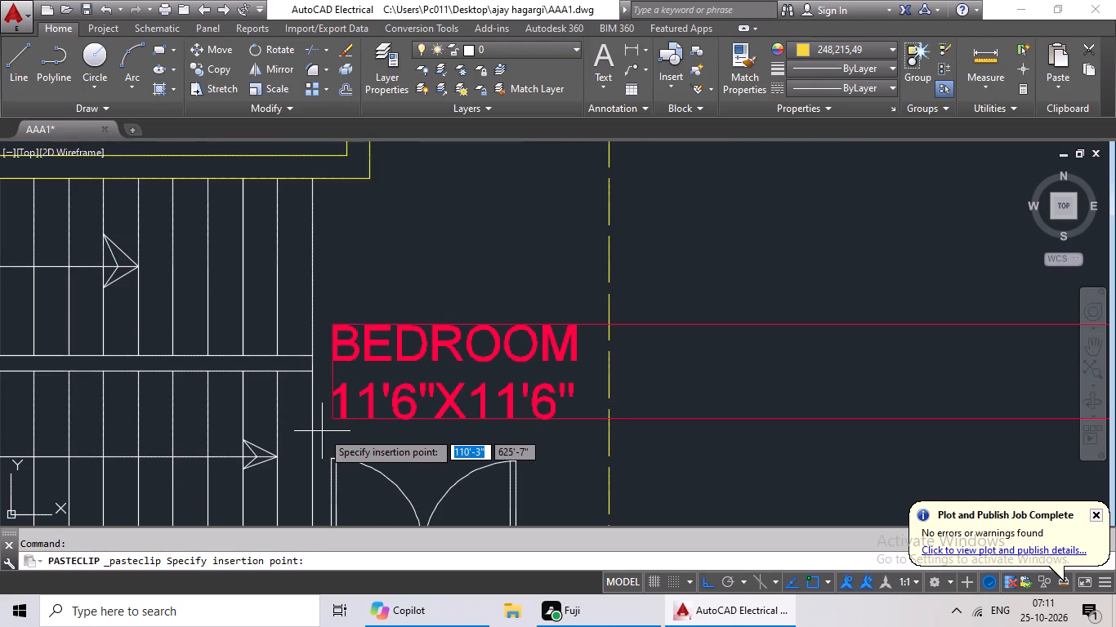
pyautogui.click(322, 431)
pyautogui.scroll(-1, 660, 397)
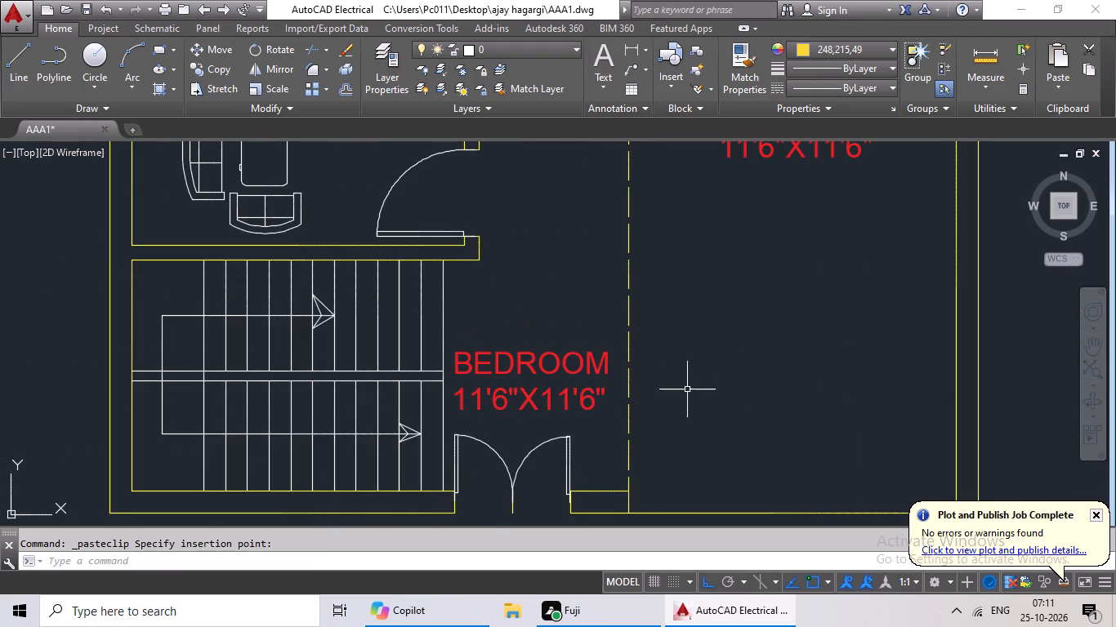
# Paste a copy of the BEDROOM label in the southern kitchen on the east side, above the range and sink.
pyautogui.moveTo(748, 377); pyautogui.dragTo(622, 404, button='middle')
pyautogui.hotkey('ctrl', 'c')
pyautogui.hotkey('ctrl', 'v')
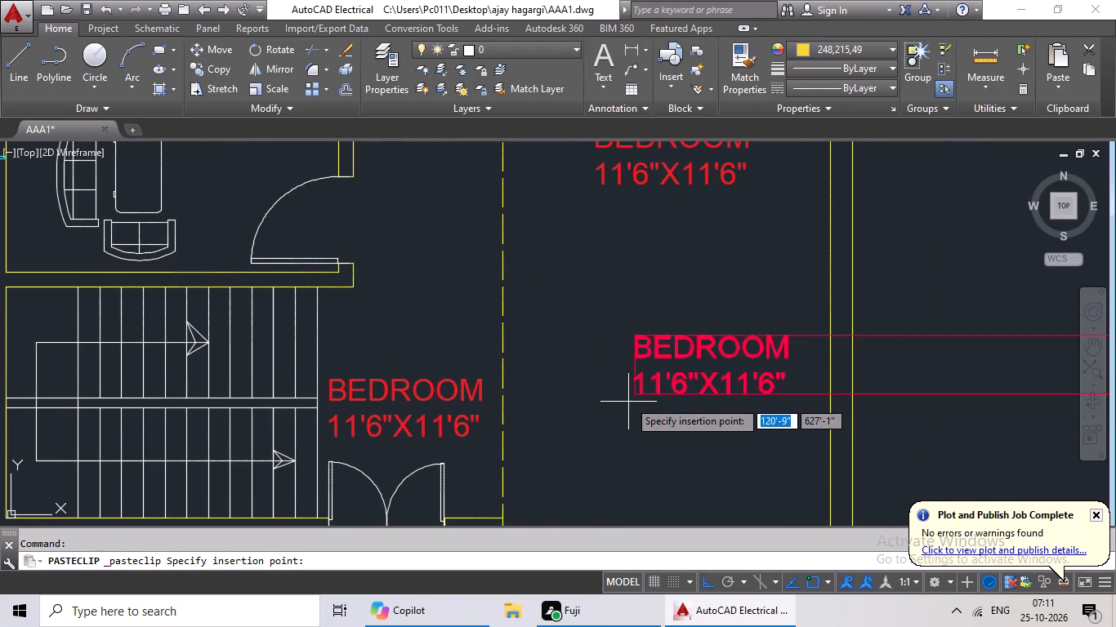
pyautogui.moveTo(626, 392); pyautogui.dragTo(470, 508, button='middle')
pyautogui.scroll(-1, 460, 451)
pyautogui.moveTo(466, 207); pyautogui.dragTo(459, 306, button='middle')
pyautogui.click(458, 320)
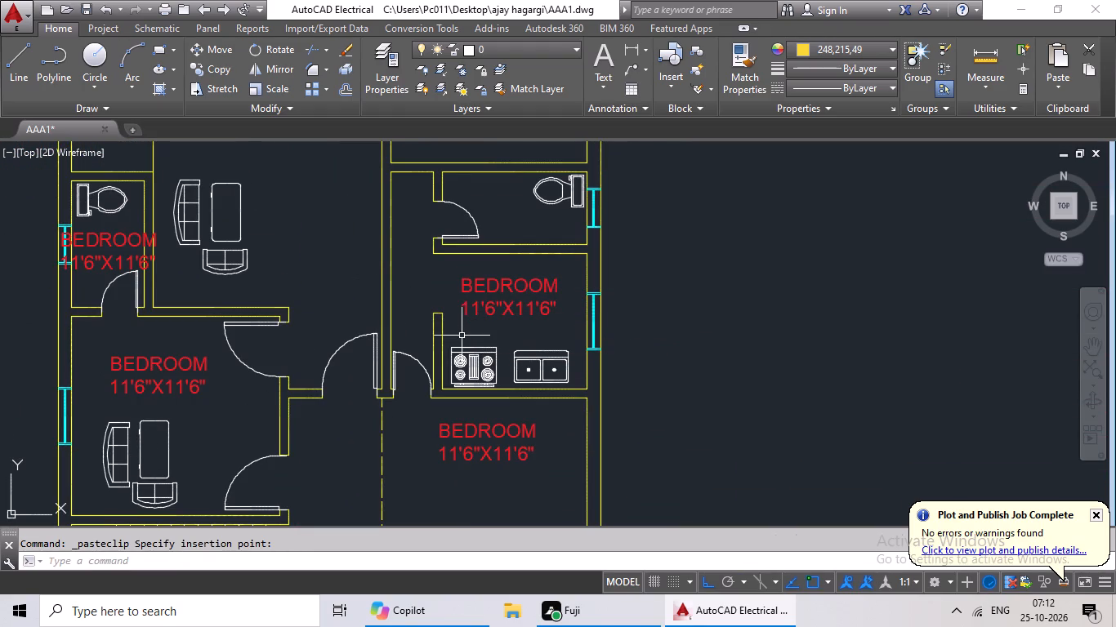
# Paste a copy of the BEDROOM label in the east-side toilet, beside the door and the toilet fixture.
pyautogui.hotkey('ctrl', 'c')
pyautogui.hotkey('ctrl', 'v')
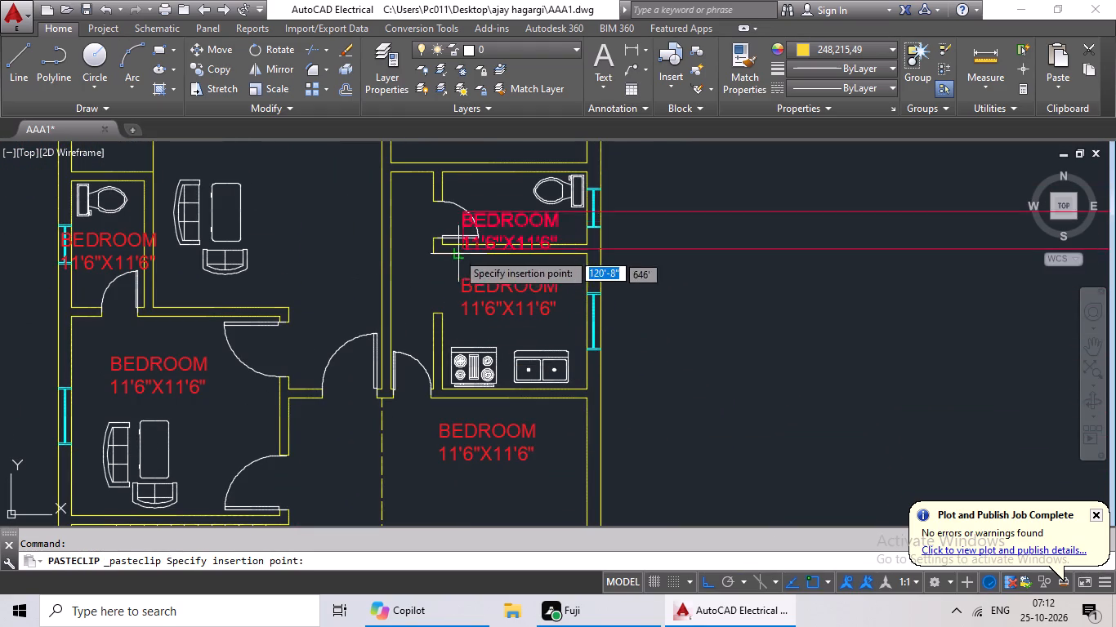
pyautogui.click(441, 242)
# Paste a copy of the BEDROOM label in the east bedroom, southwest of the bed.
pyautogui.moveTo(467, 259); pyautogui.dragTo(439, 446, button='middle')
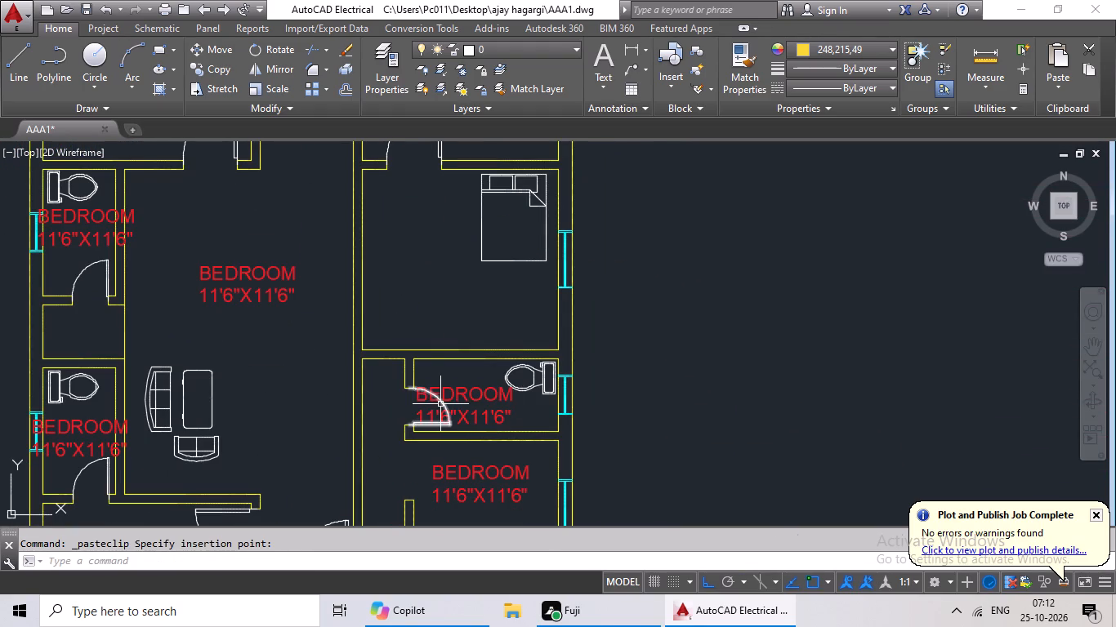
pyautogui.hotkey('ctrl', 'c')
pyautogui.hotkey('ctrl', 'v')
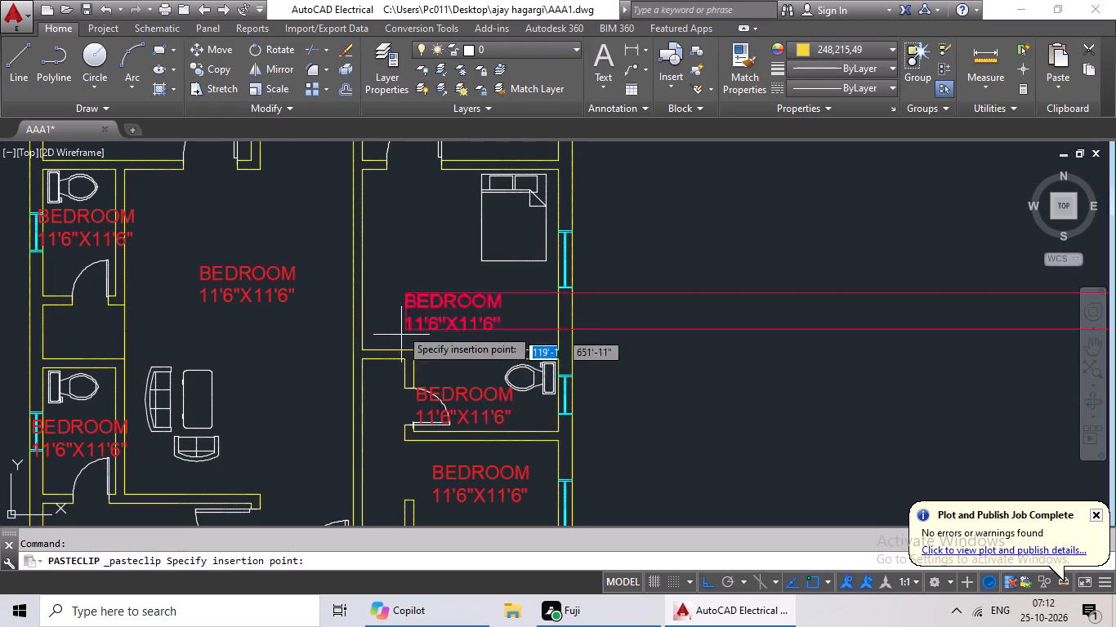
pyautogui.moveTo(400, 326); pyautogui.dragTo(404, 505, button='middle')
pyautogui.moveTo(375, 478); pyautogui.dragTo(396, 318, button='middle')
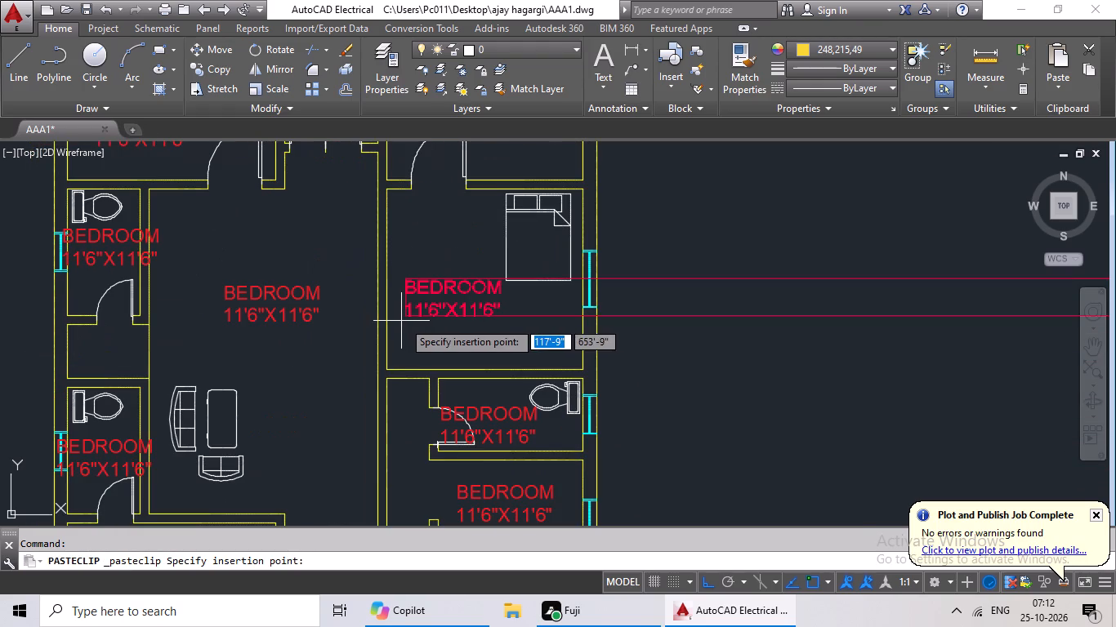
pyautogui.click(405, 335)
# Replace the label text in the small north-central room at the window with OTS and, on a second line, 5'2"X3'6".
pyautogui.moveTo(453, 247); pyautogui.dragTo(460, 427, button='middle')
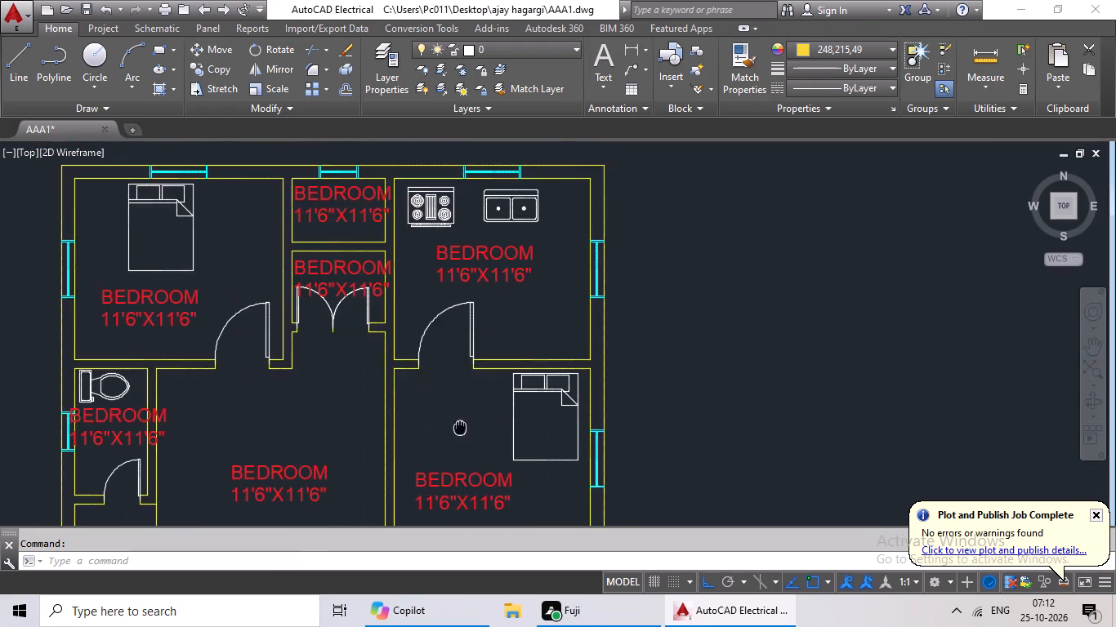
pyautogui.moveTo(460, 427); pyautogui.dragTo(461, 427, button='middle')
pyautogui.moveTo(434, 350); pyautogui.dragTo(473, 418, button='middle')
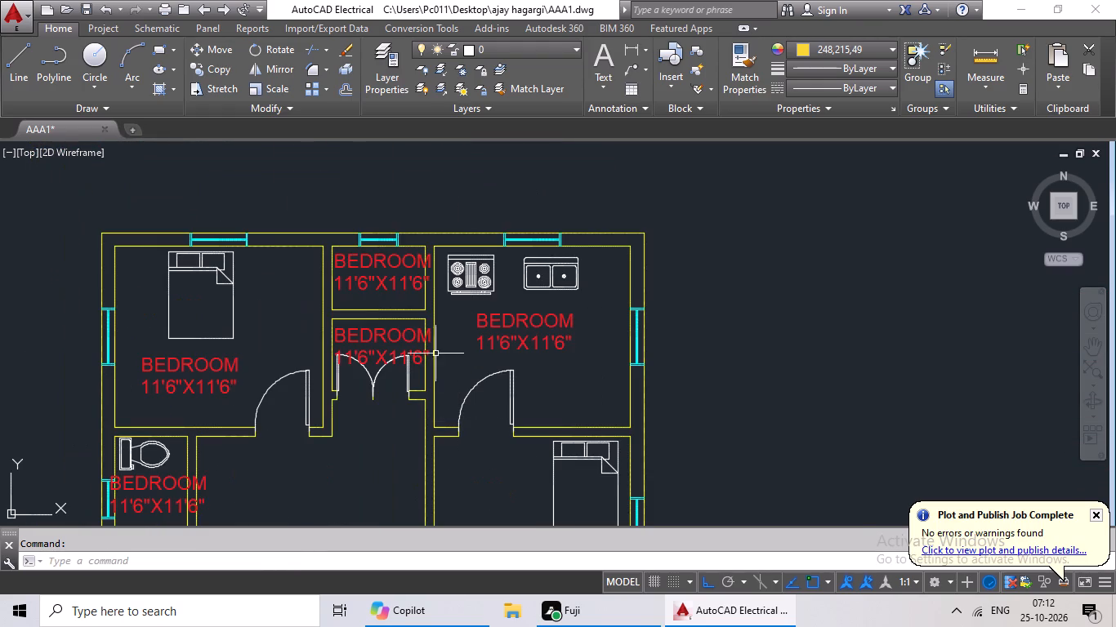
pyautogui.scroll(2, 400, 275)
pyautogui.doubleClick(382, 298)
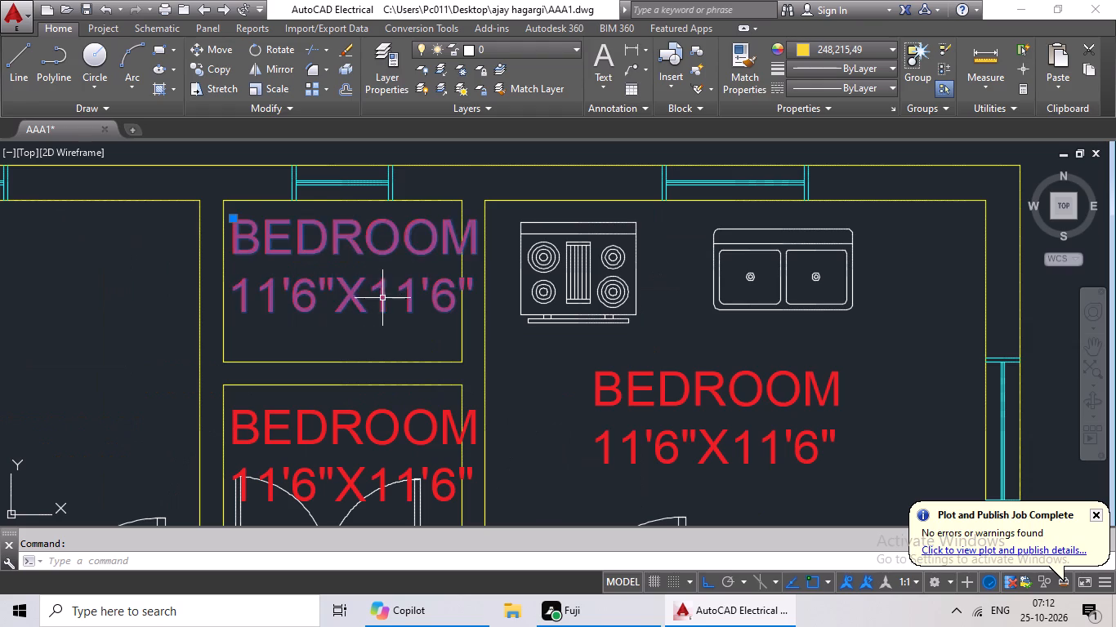
pyautogui.click(511, 303)
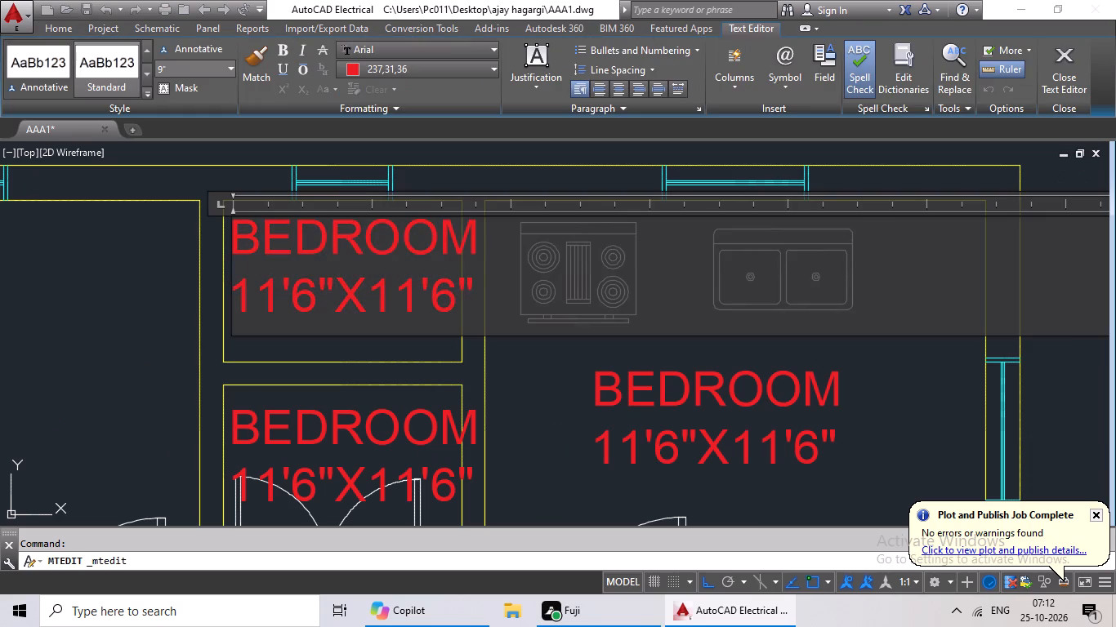
pyautogui.press('BackSpace')
pyautogui.press('BackSpace')
pyautogui.press('BackSpace')
pyautogui.press('BackSpace')
pyautogui.press('BackSpace')
pyautogui.press('BackSpace')
pyautogui.press('BackSpace')
pyautogui.press('BackSpace')
pyautogui.press('BackSpace')
pyautogui.press('BackSpace')
pyautogui.press('BackSpace')
pyautogui.press('BackSpace')
pyautogui.press('BackSpace')
pyautogui.press('BackSpace')
pyautogui.press('BackSpace')
pyautogui.press('BackSpace')
pyautogui.press('BackSpace')
pyautogui.press('BackSpace')
pyautogui.press('BackSpace')
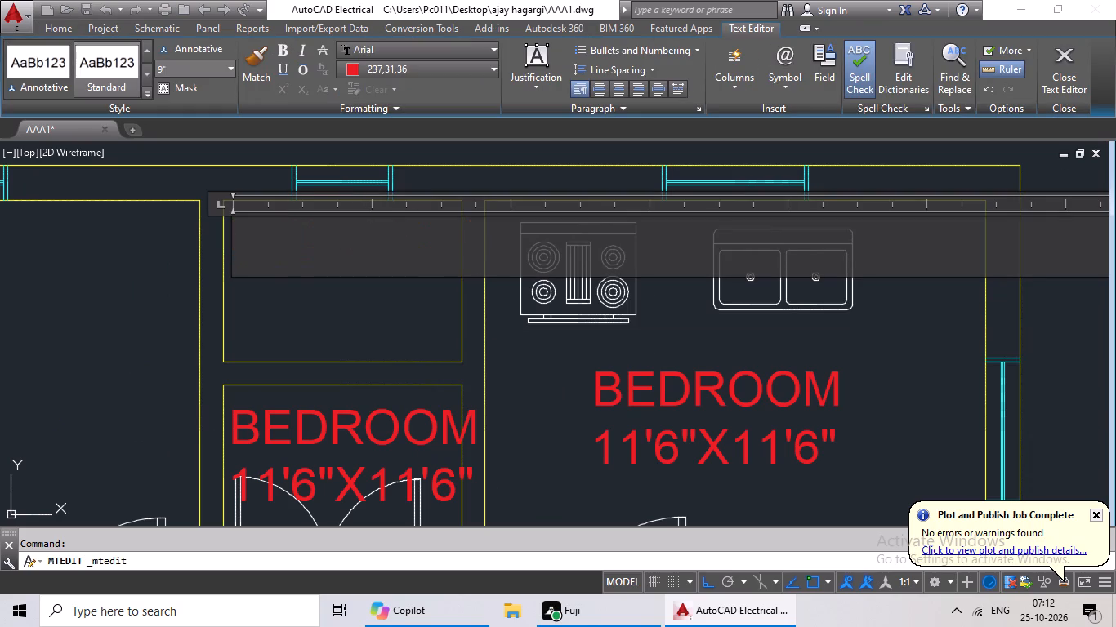
pyautogui.write('OTS')
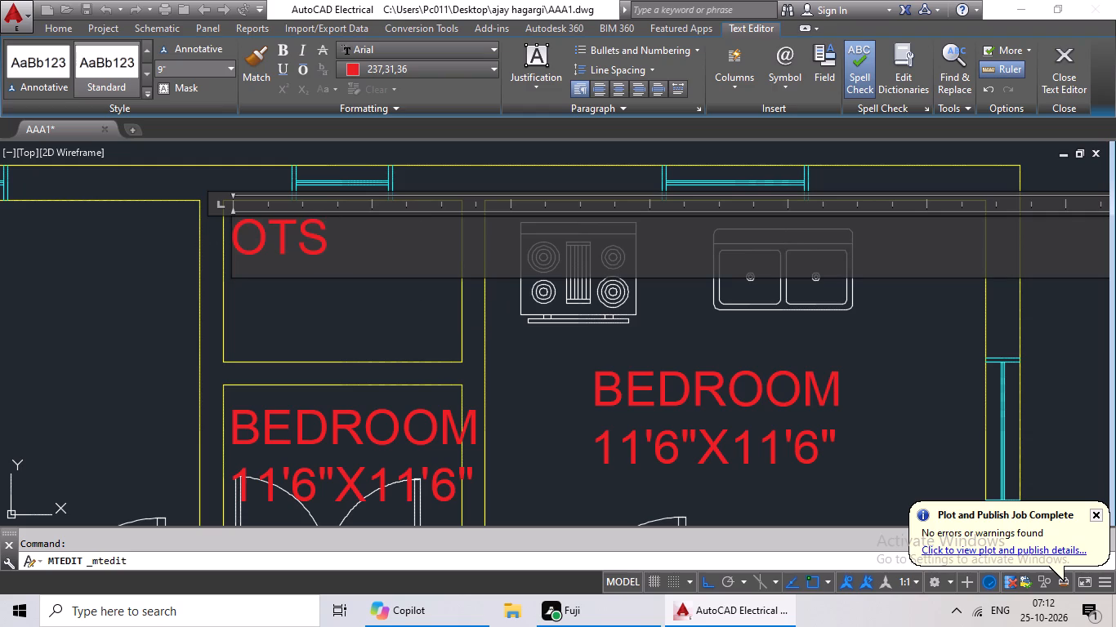
pyautogui.press('Return')
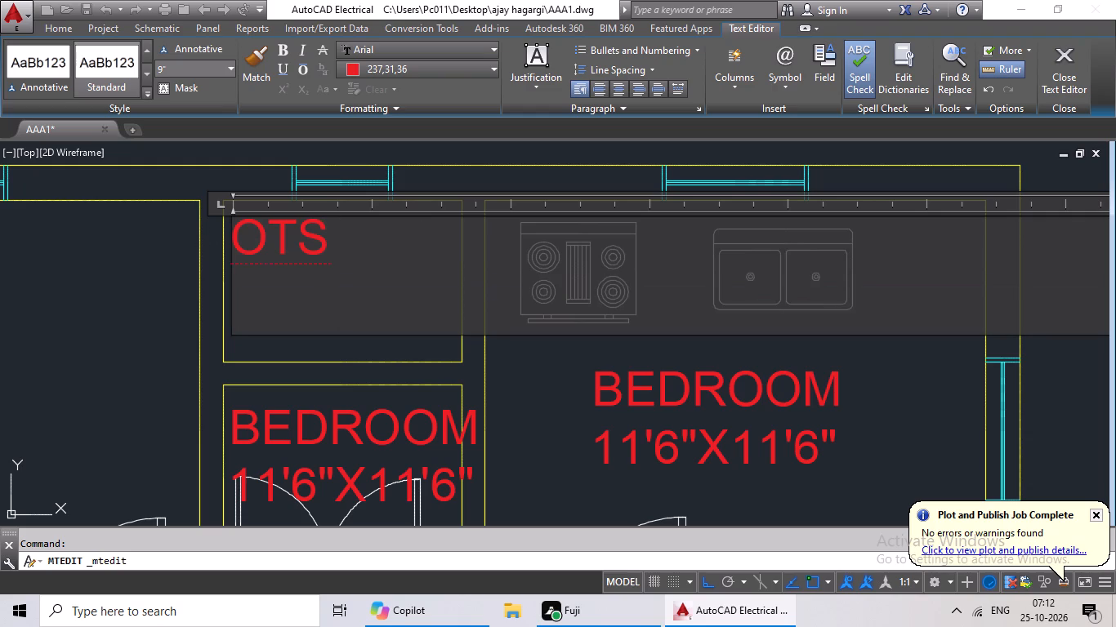
pyautogui.write('5\'2"X')
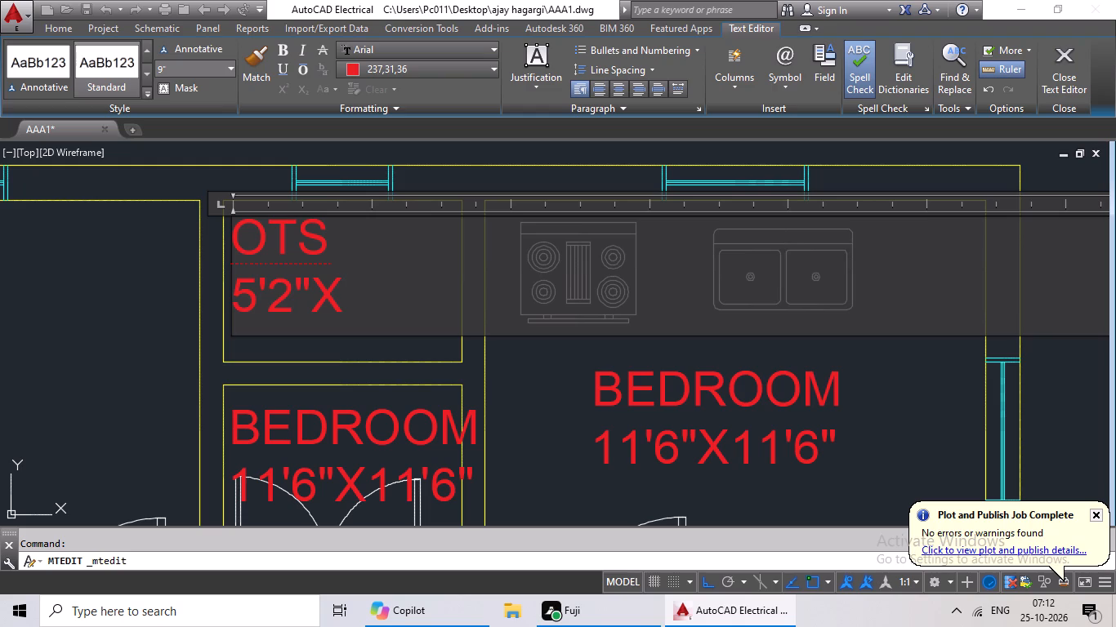
pyautogui.write('3\'6"')
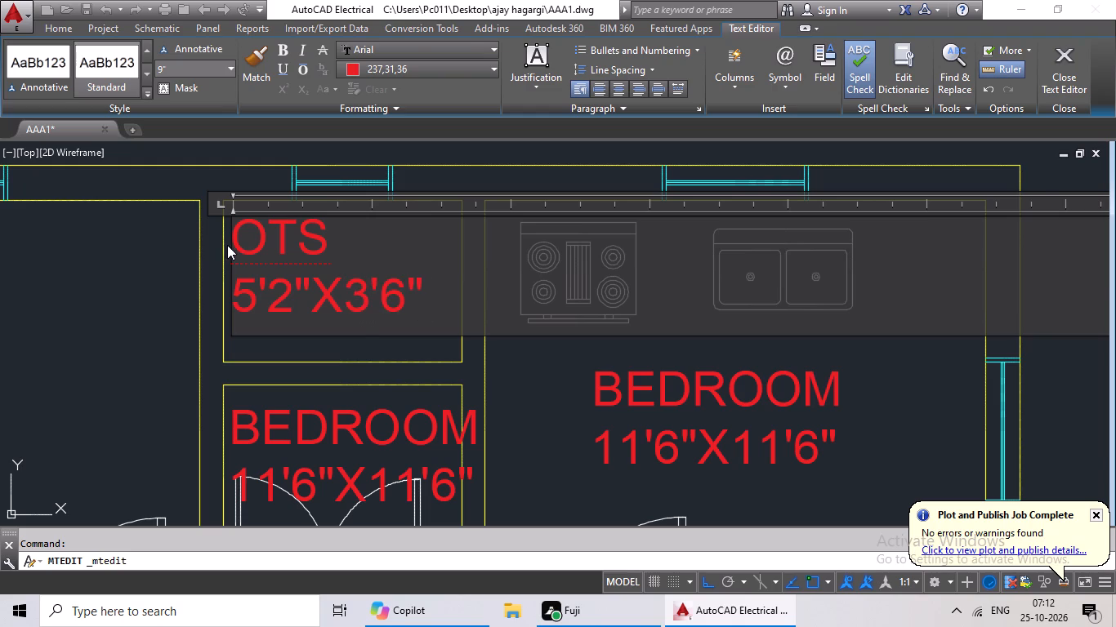
# Center the OTS label in its room by indenting OTS five spaces and the size line two spaces, and finish the text edit.
pyautogui.click(227, 245)
pyautogui.doubleClick(237, 242)
pyautogui.press('space')
pyautogui.press('space')
pyautogui.press('space')
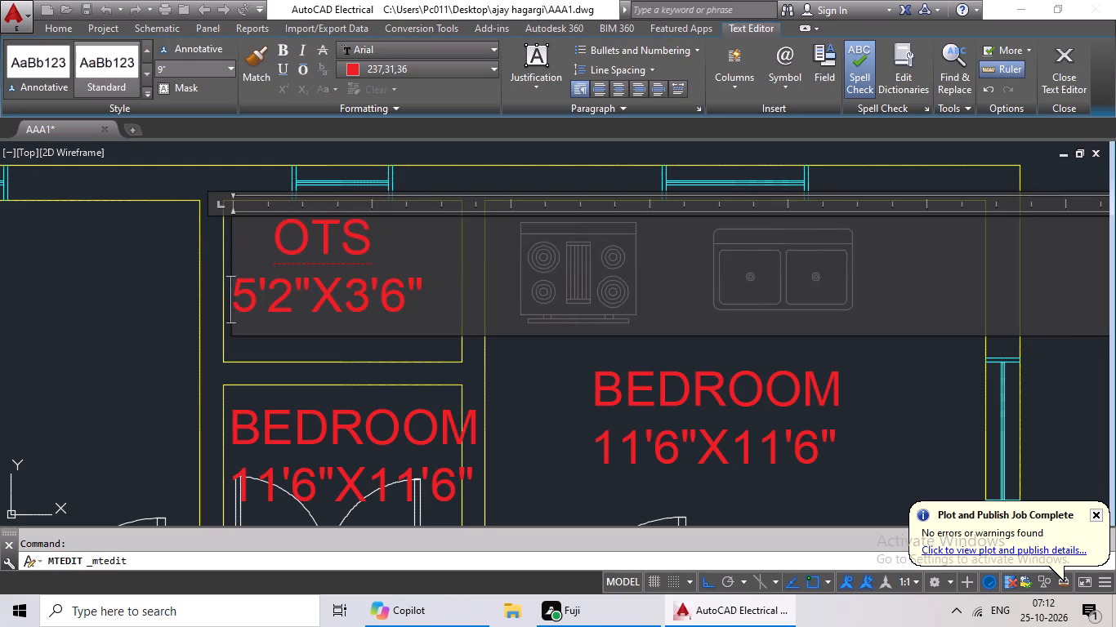
pyautogui.click(238, 292)
pyautogui.press('space')
pyautogui.press('space')
pyautogui.click(263, 247)
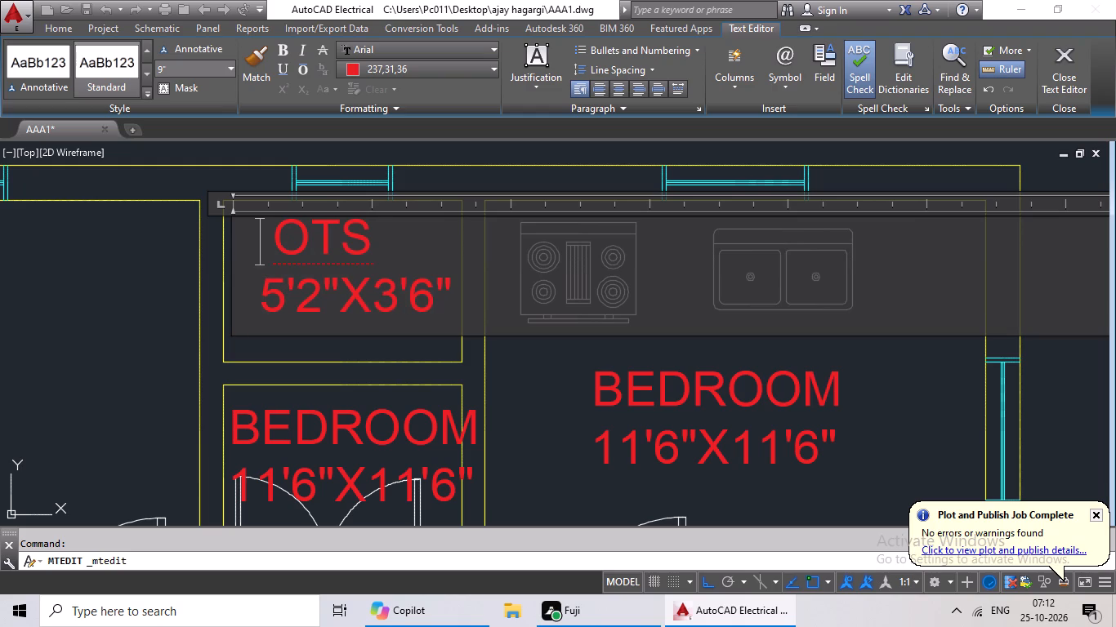
pyautogui.press('space')
pyautogui.press('space')
pyautogui.click(542, 368)
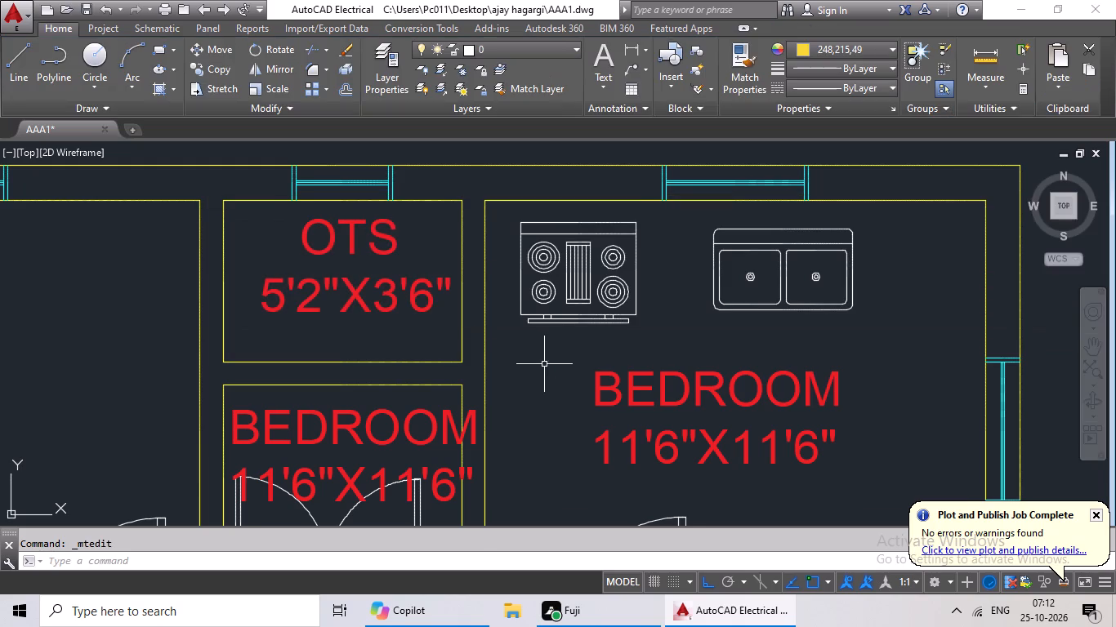
# Replace the label text in the small double-door room south of the OTS with MANDIR and, on a second line, 5'2"X4'.
pyautogui.moveTo(545, 362); pyautogui.dragTo(551, 336, button='middle')
pyautogui.moveTo(493, 357); pyautogui.dragTo(503, 306, button='middle')
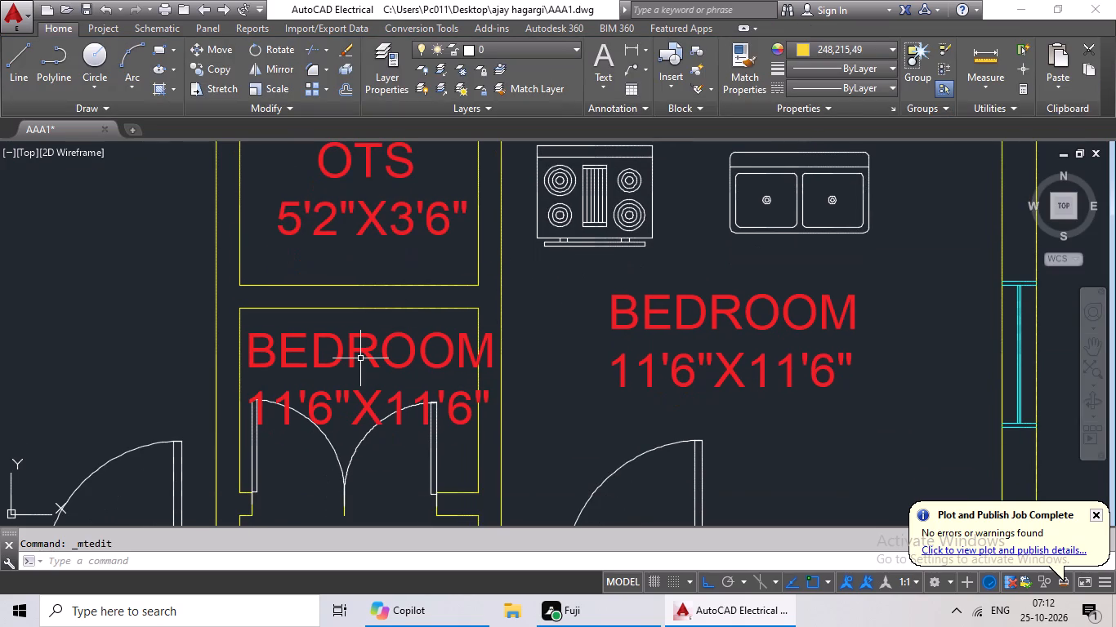
pyautogui.doubleClick(360, 359)
pyautogui.doubleClick(370, 360)
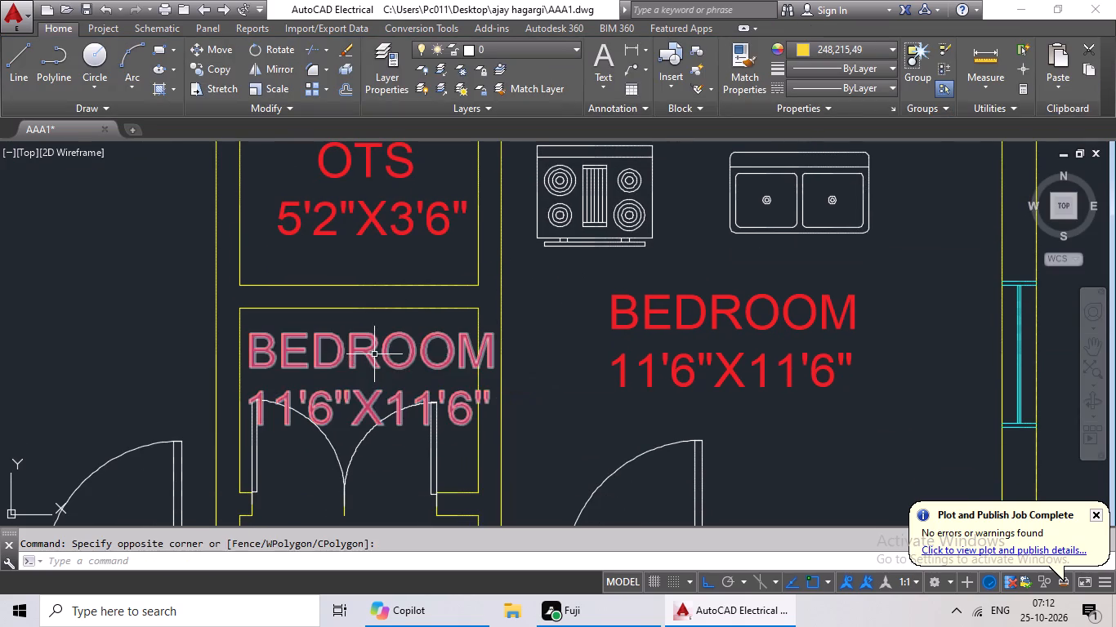
pyautogui.doubleClick(374, 354)
pyautogui.scroll(1, 499, 420)
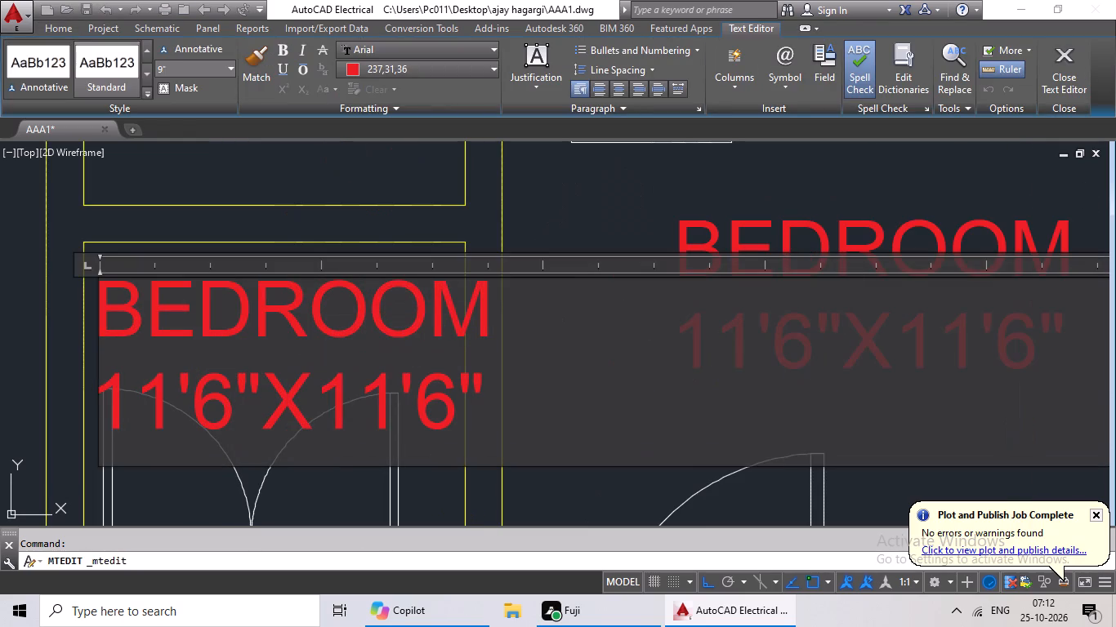
pyautogui.click(507, 401)
pyautogui.press('BackSpace')
pyautogui.press('BackSpace')
pyautogui.press('BackSpace')
pyautogui.press('BackSpace')
pyautogui.press('BackSpace')
pyautogui.press('BackSpace')
pyautogui.press('BackSpace')
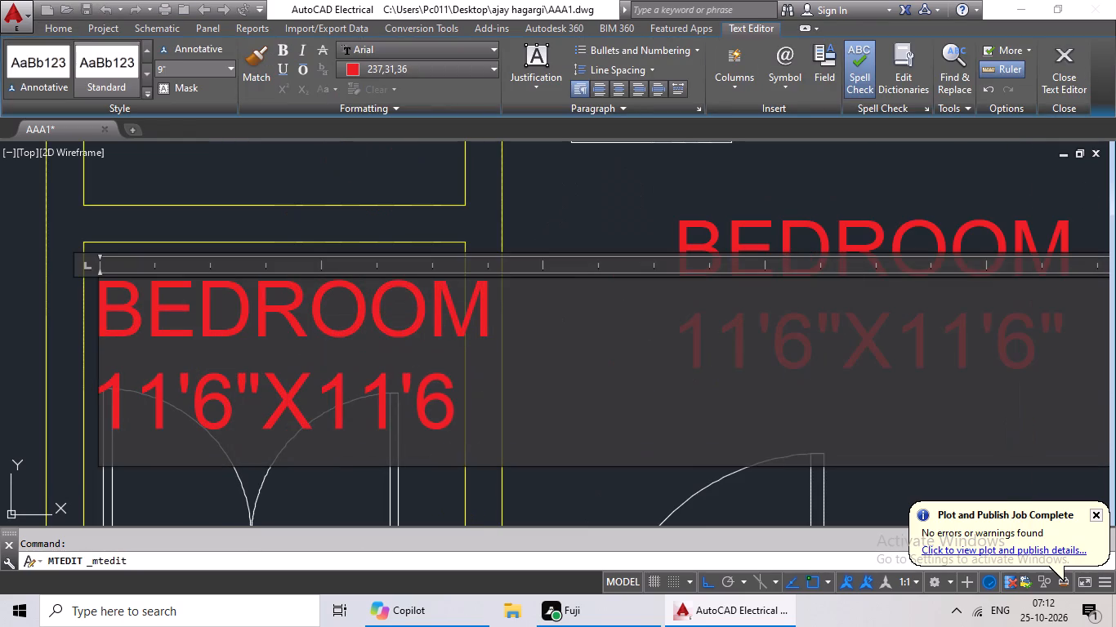
pyautogui.press('BackSpace')
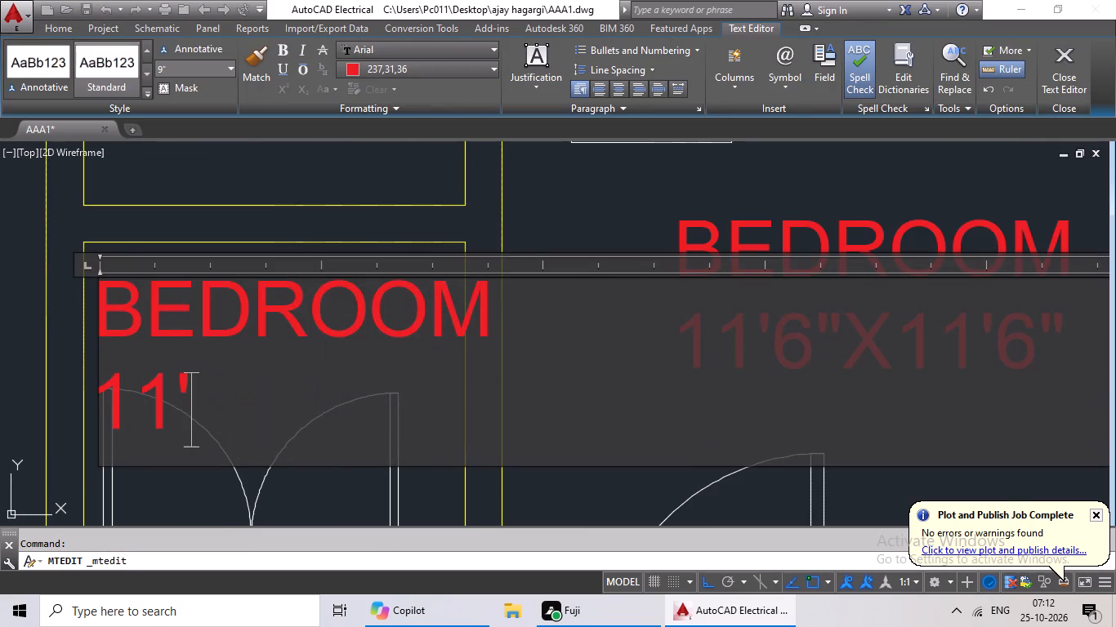
pyautogui.press('BackSpace')
pyautogui.press('BackSpace')
pyautogui.press('BackSpace')
pyautogui.press('BackSpace')
pyautogui.press('BackSpace')
pyautogui.press('BackSpace')
pyautogui.press('BackSpace')
pyautogui.press('BackSpace')
pyautogui.press('BackSpace')
pyautogui.press('BackSpace')
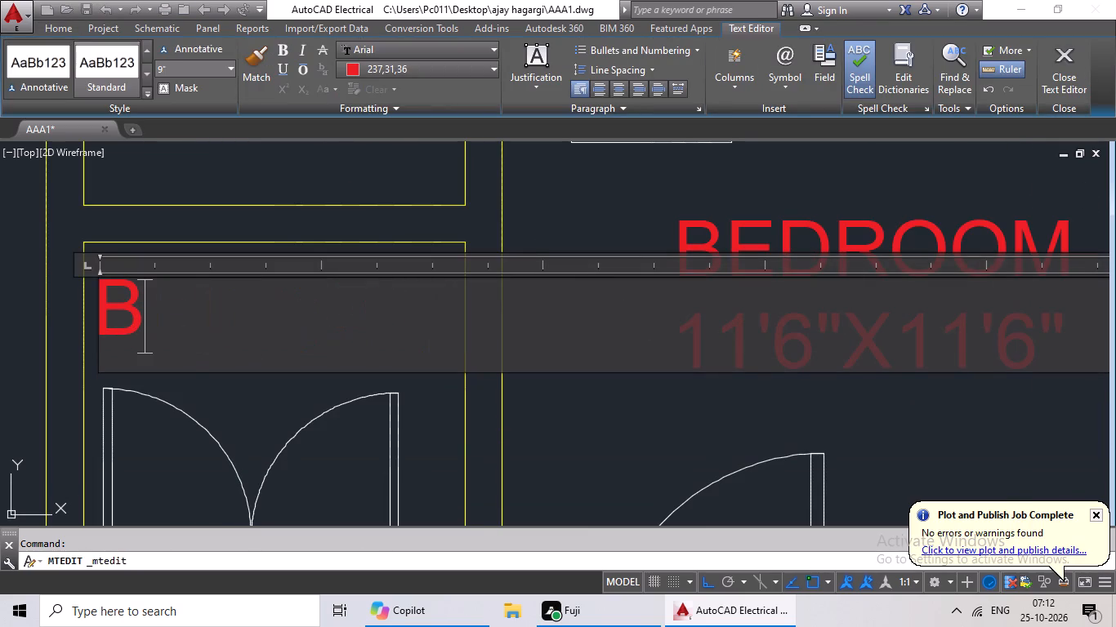
pyautogui.press('BackSpace')
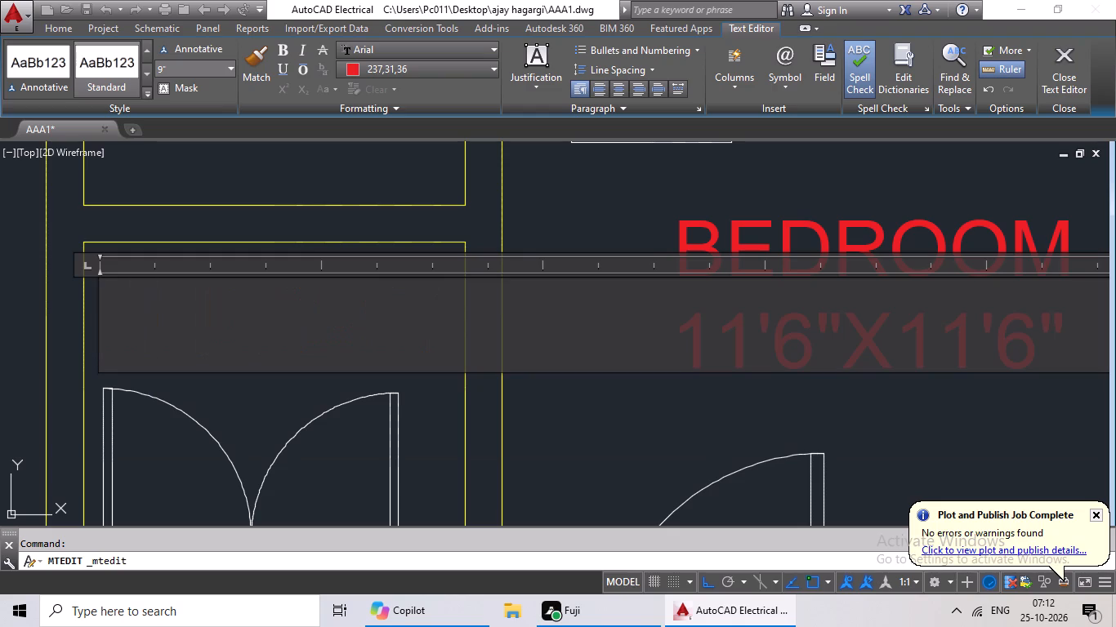
pyautogui.write('MAND')
pyautogui.hotkey('shift', 'i')
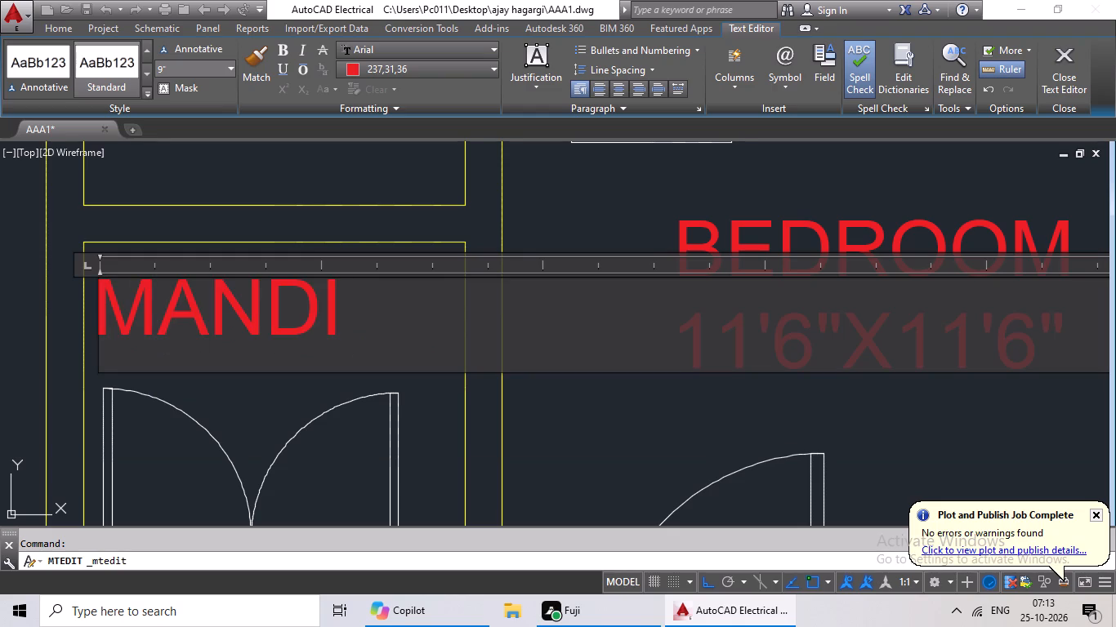
pyautogui.hotkey('shift', 'r')
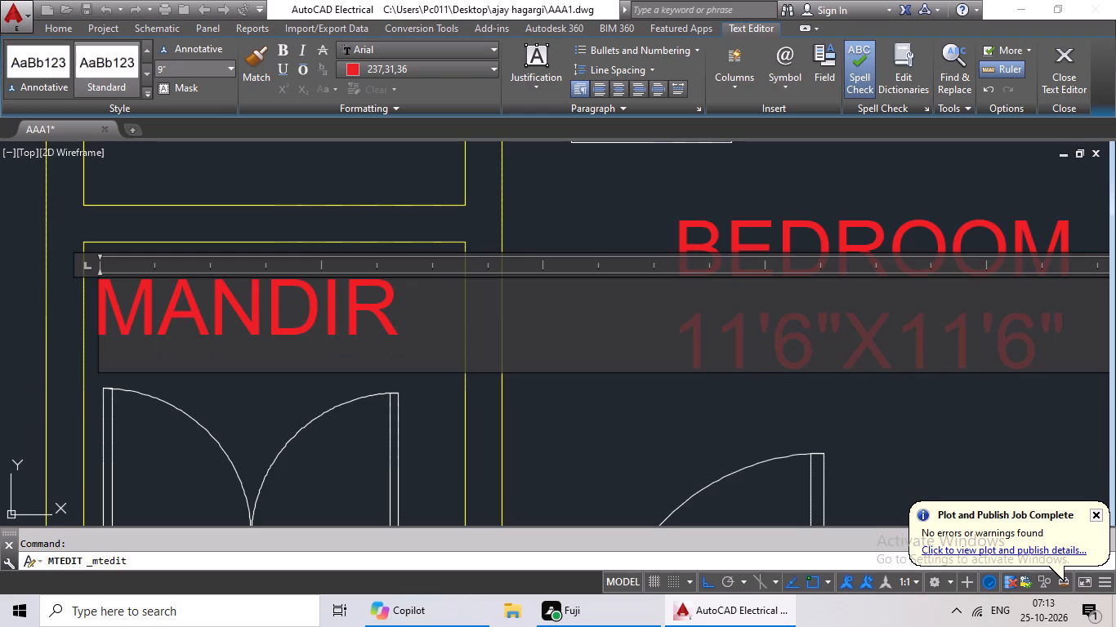
pyautogui.press('Return')
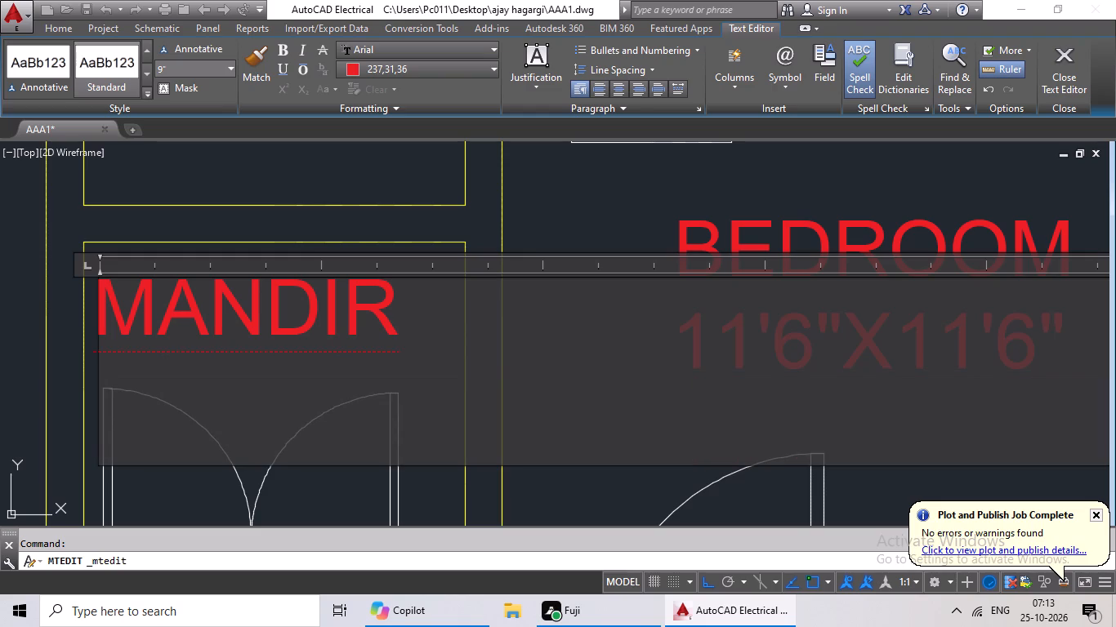
pyautogui.write('5\'2"')
pyautogui.hotkey('shift', 'x')
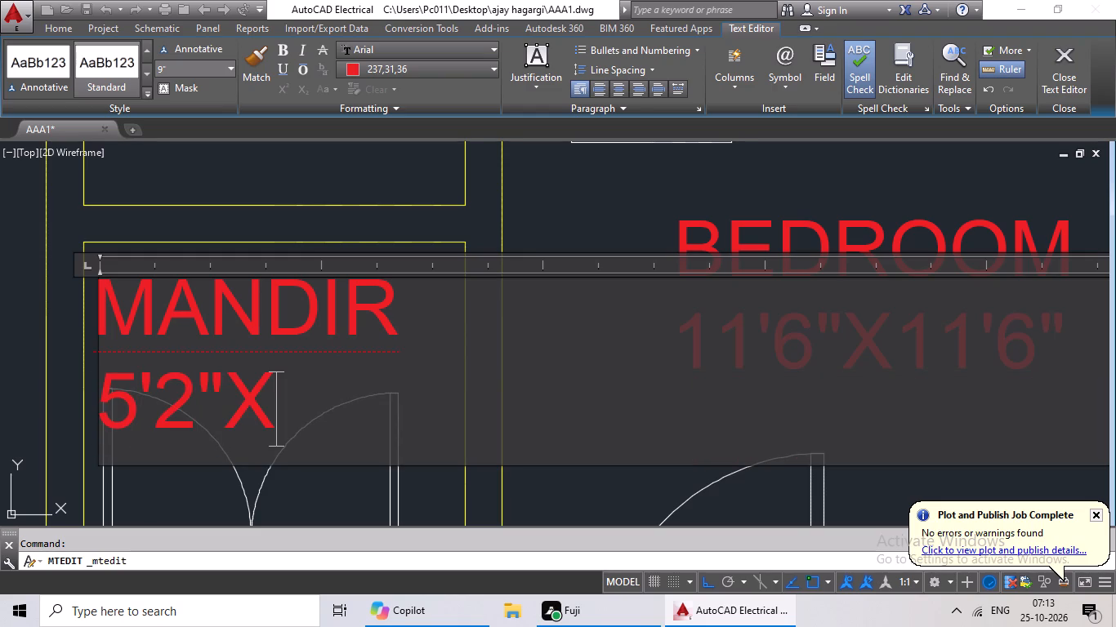
pyautogui.write("4'")
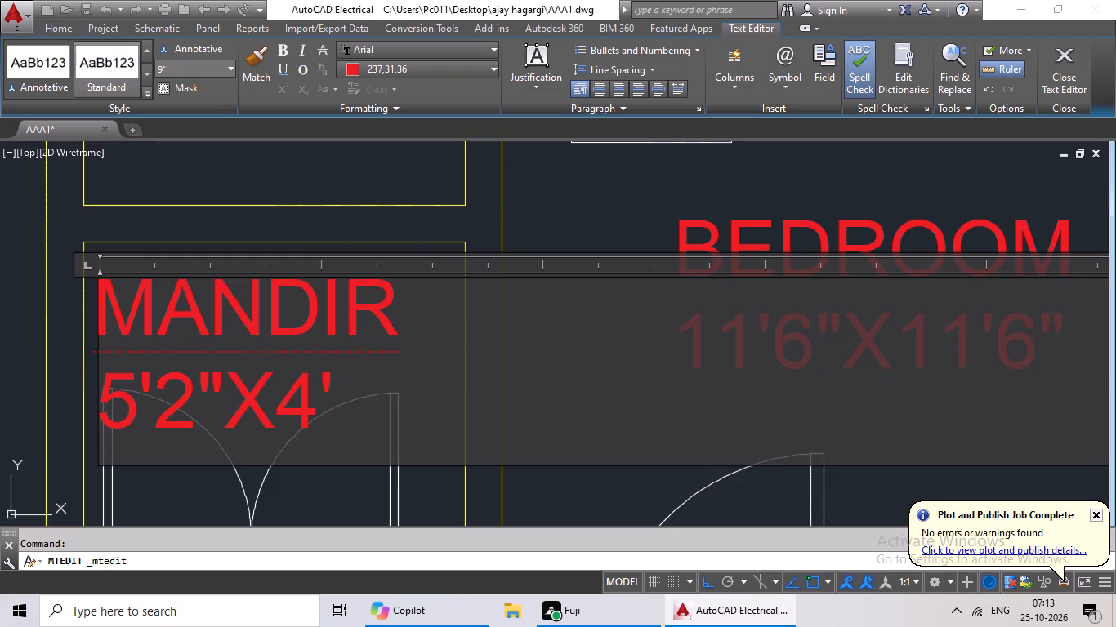
# Center the MANDIR label in its room by indenting MANDIR one space and the size line two spaces, and finish the text edit.
pyautogui.click(100, 393)
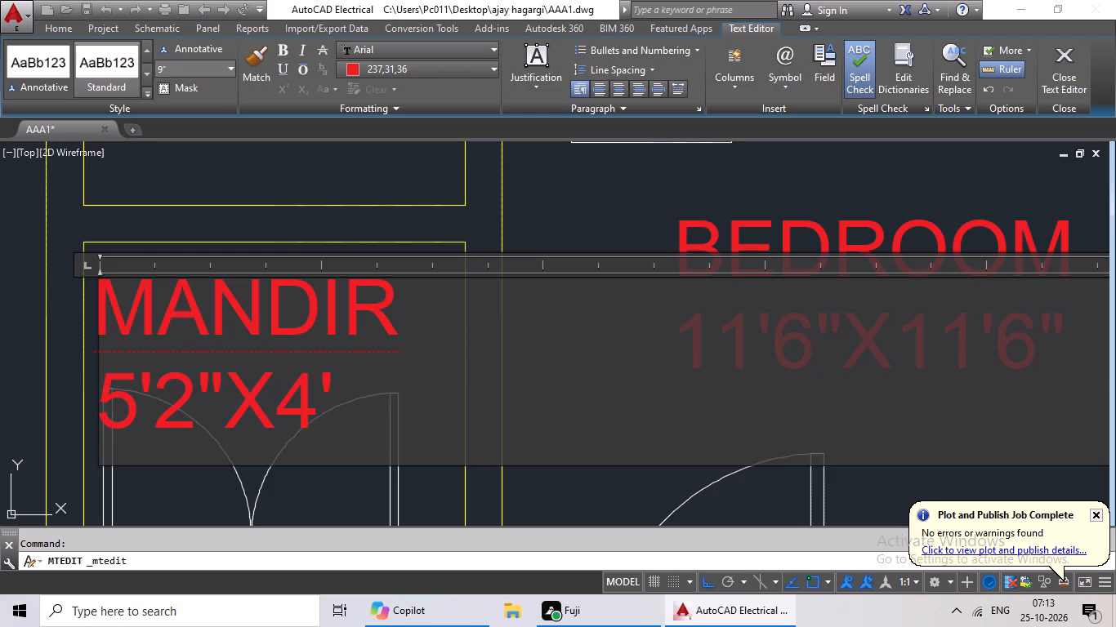
pyautogui.click(111, 404)
pyautogui.press('space')
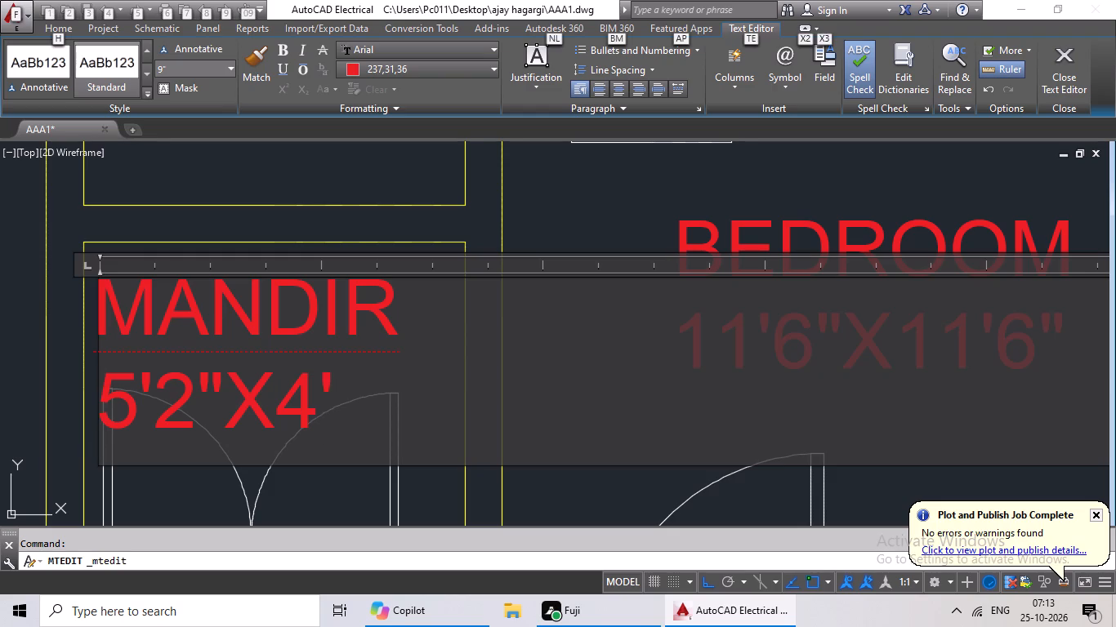
pyautogui.press('space')
pyautogui.click(117, 402)
pyautogui.press('space')
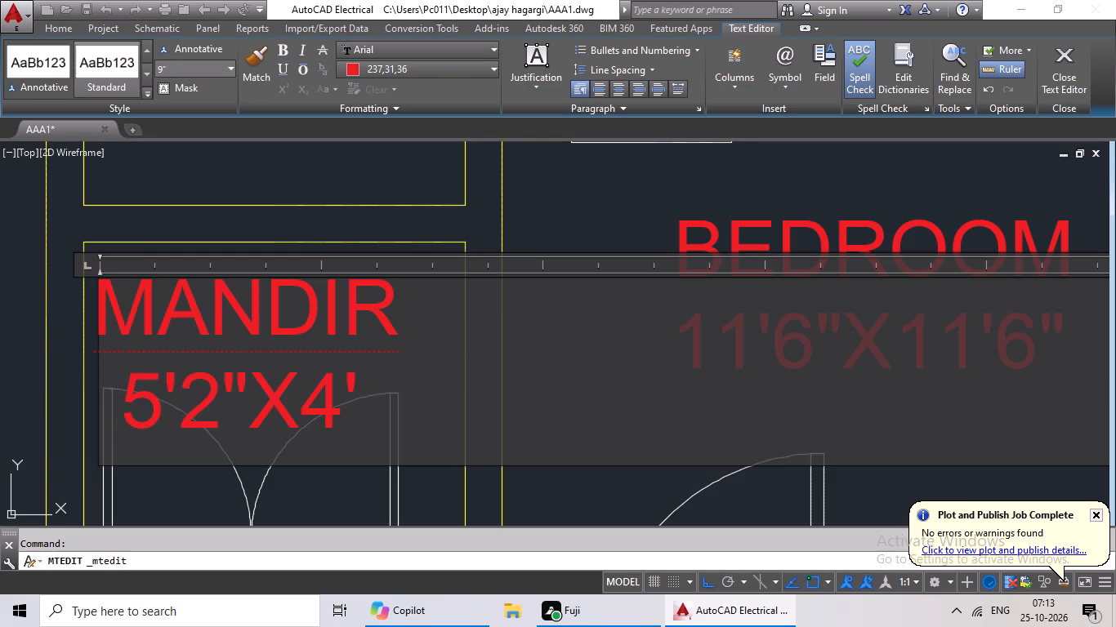
pyautogui.press('space')
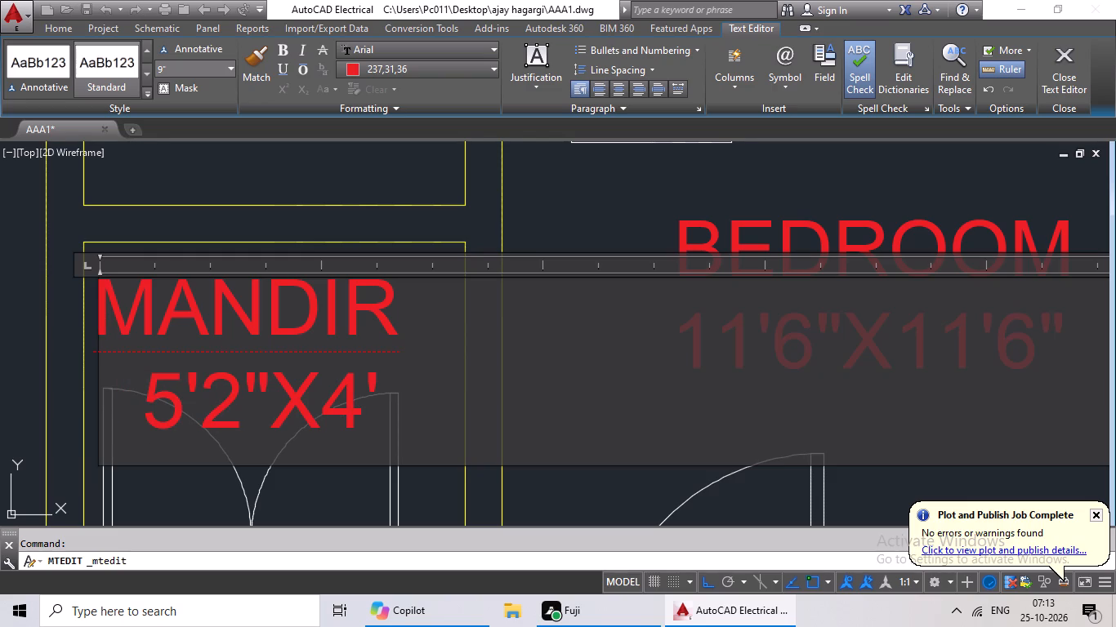
pyautogui.click(98, 308)
pyautogui.press('space')
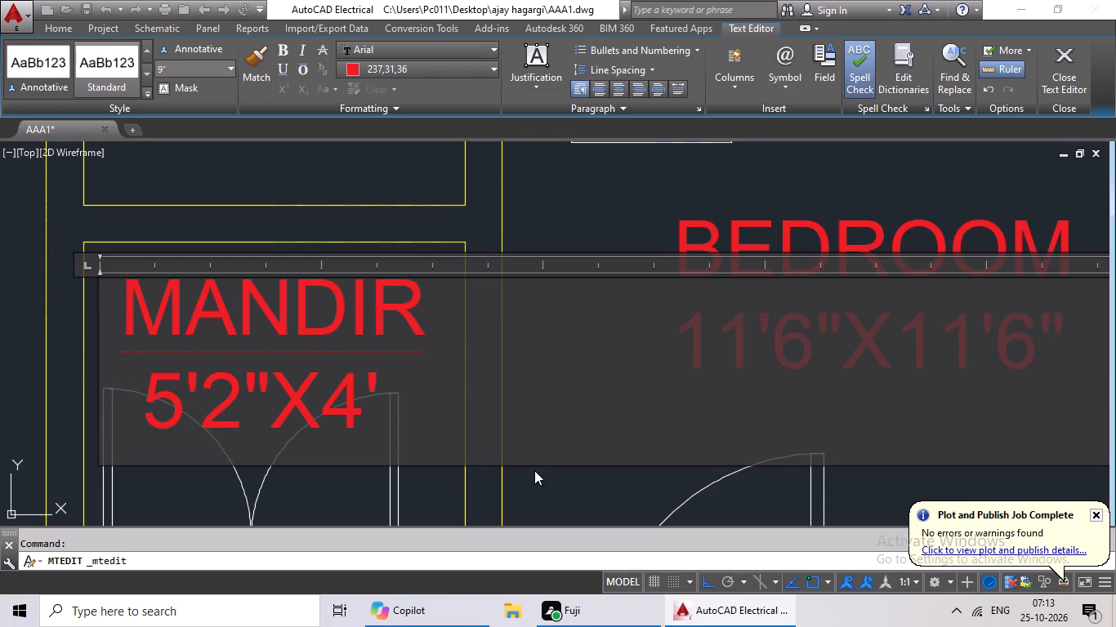
pyautogui.click(535, 469)
# Replace the label text in the northeast room with the stove and sink with KITCHEN and, on a second line, 12'X11'6".
pyautogui.scroll(-2, 528, 371)
pyautogui.moveTo(554, 338); pyautogui.dragTo(462, 368, button='middle')
pyautogui.moveTo(468, 360); pyautogui.dragTo(377, 354, button='middle')
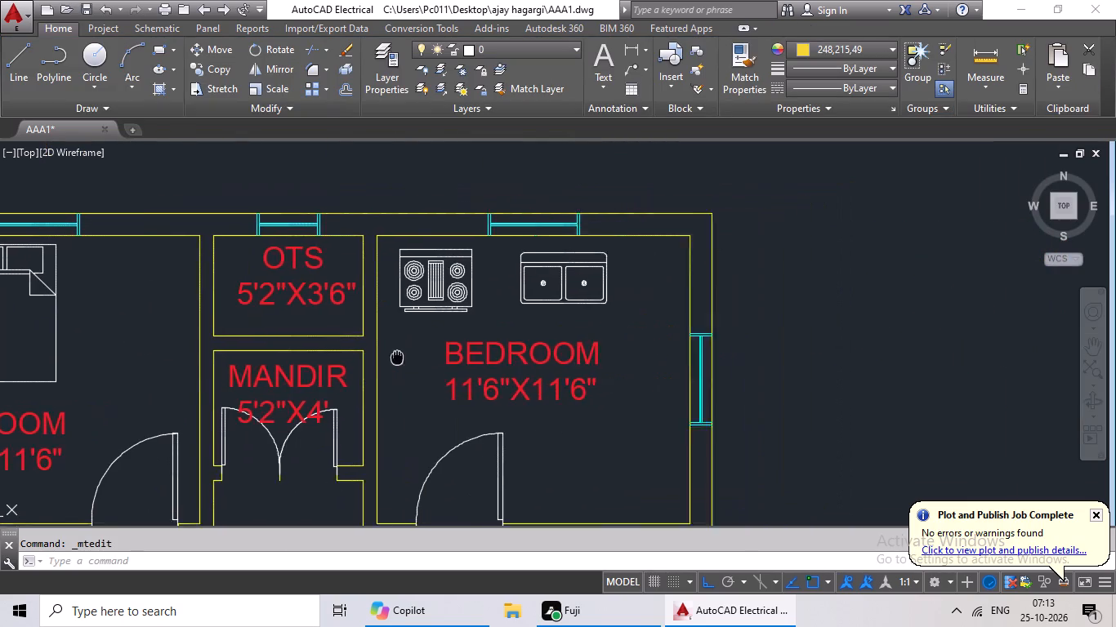
pyautogui.moveTo(377, 354); pyautogui.dragTo(343, 350, button='middle')
pyautogui.doubleClick(414, 343)
pyautogui.tripleClick(418, 355)
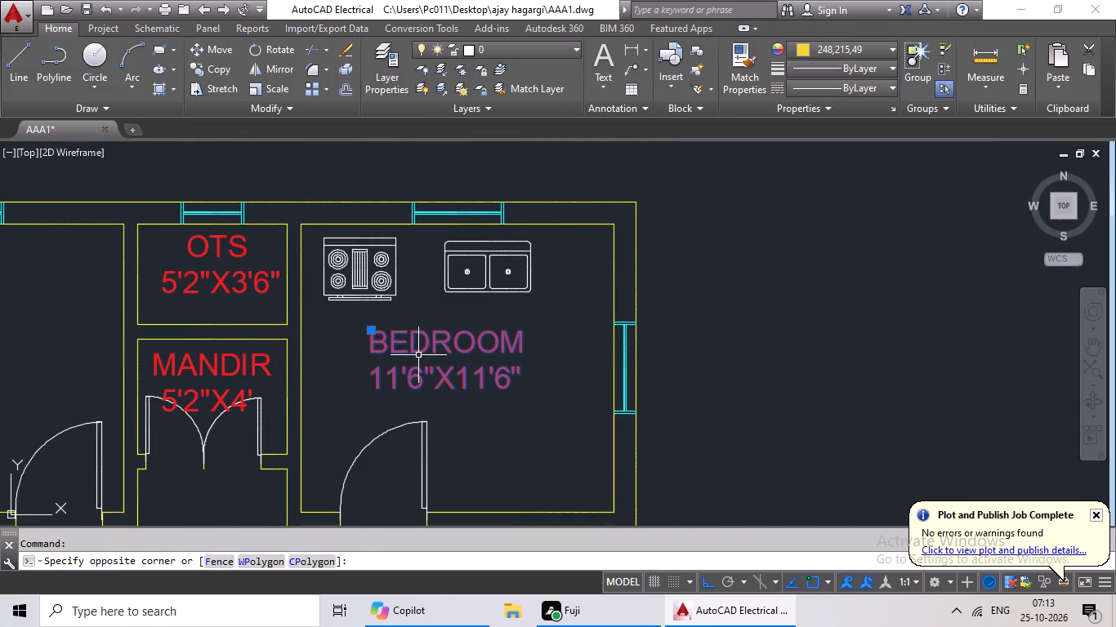
pyautogui.doubleClick(417, 354)
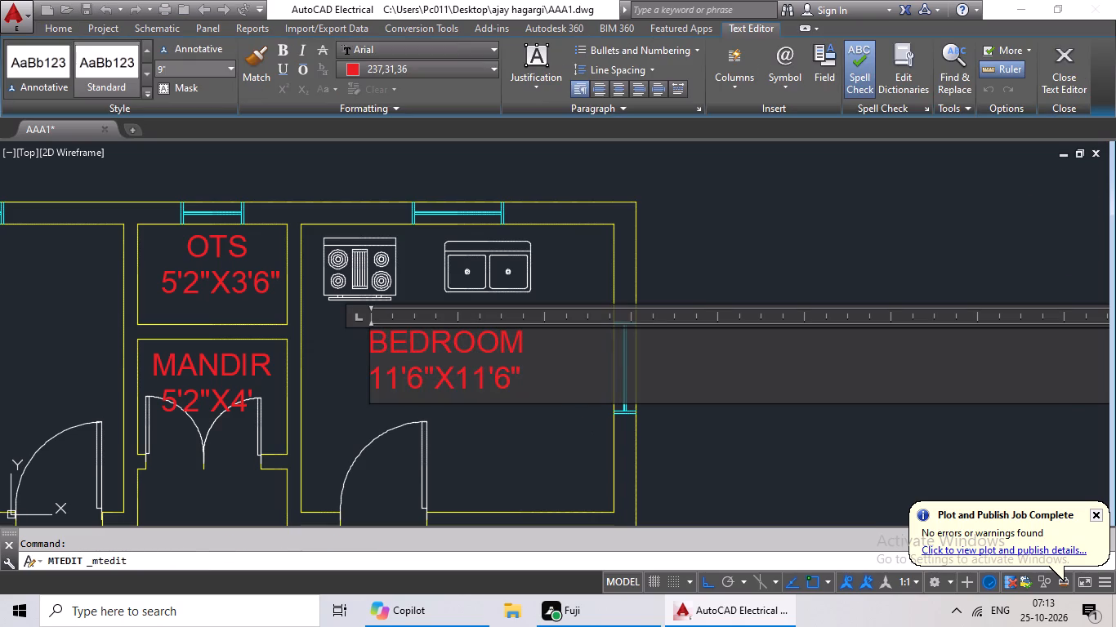
pyautogui.click(566, 379)
pyautogui.press('BackSpace')
pyautogui.press('BackSpace')
pyautogui.press('BackSpace')
pyautogui.press('BackSpace')
pyautogui.press('BackSpace')
pyautogui.press('BackSpace')
pyautogui.press('BackSpace')
pyautogui.press('BackSpace')
pyautogui.press('BackSpace')
pyautogui.press('BackSpace')
pyautogui.press('BackSpace')
pyautogui.press('BackSpace')
pyautogui.press('BackSpace')
pyautogui.press('BackSpace')
pyautogui.press('BackSpace')
pyautogui.press('BackSpace')
pyautogui.press('BackSpace')
pyautogui.press('BackSpace')
pyautogui.press('BackSpace')
pyautogui.press('BackSpace')
pyautogui.write('KITCHEN')
pyautogui.press('Return')
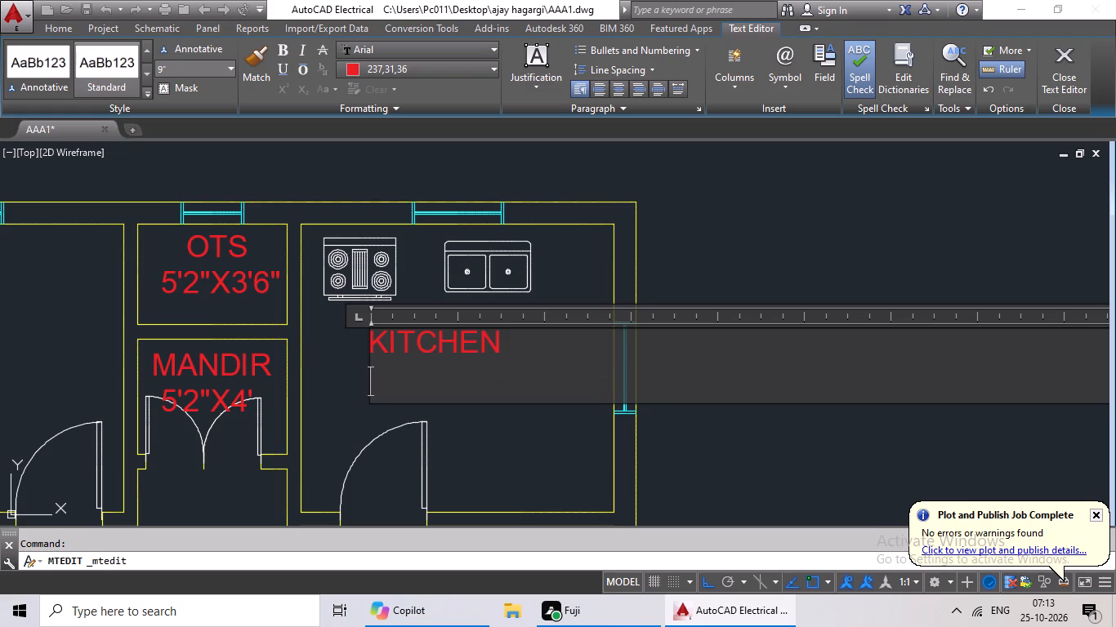
pyautogui.write("12'")
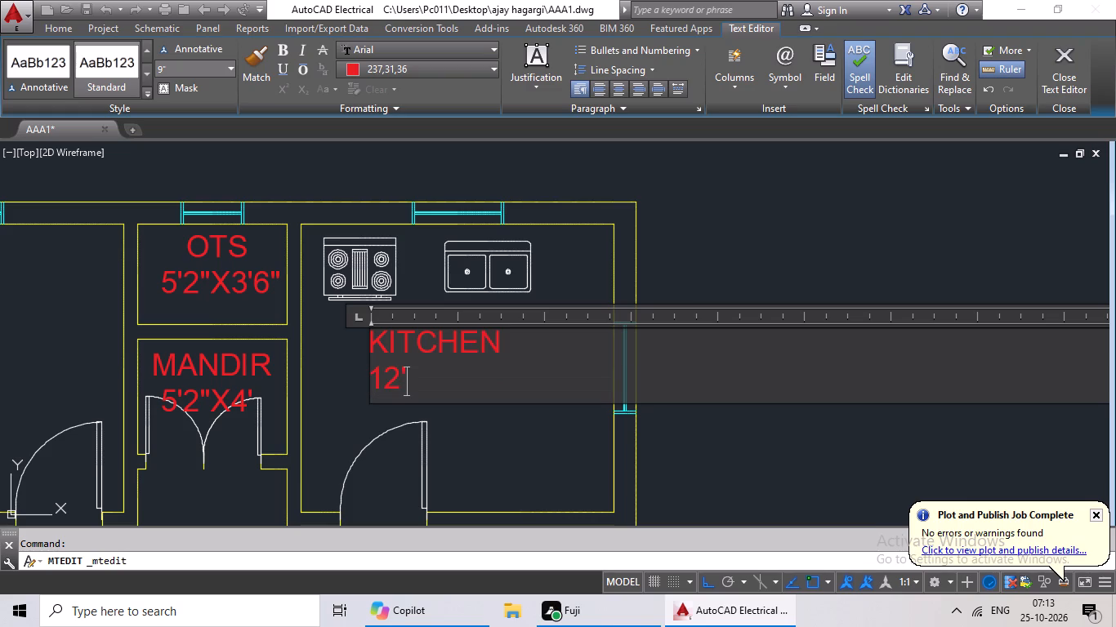
pyautogui.write('X11\'6"')
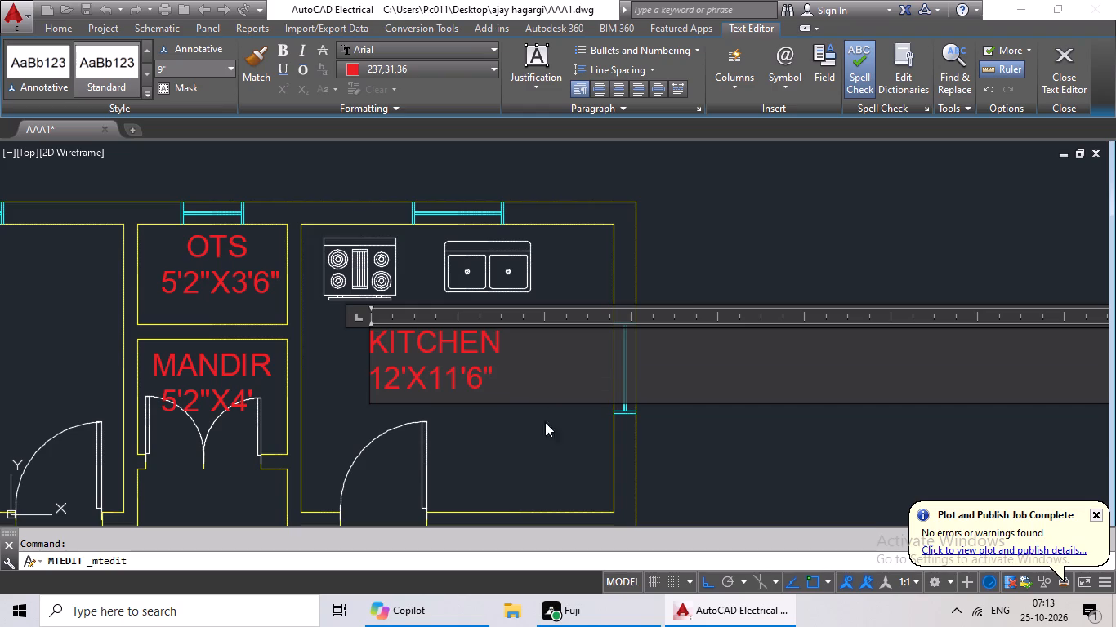
pyautogui.click(542, 429)
# Replace the label text in the toilet room south of the northwest bedroom with TOILET and, on a second line, 4'7'.
pyautogui.moveTo(542, 417); pyautogui.dragTo(547, 269, button='middle')
pyautogui.scroll(-2, 548, 266)
pyautogui.moveTo(536, 303); pyautogui.dragTo(500, 310, button='middle')
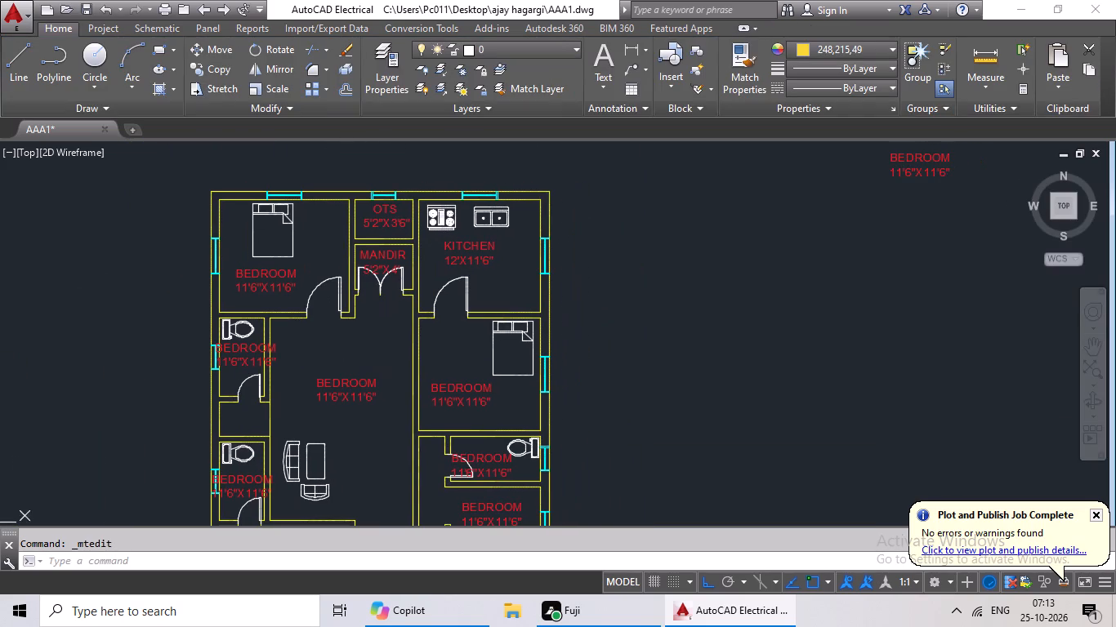
pyautogui.moveTo(479, 325); pyautogui.dragTo(522, 288, button='middle')
pyautogui.moveTo(416, 344); pyautogui.dragTo(476, 326, button='middle')
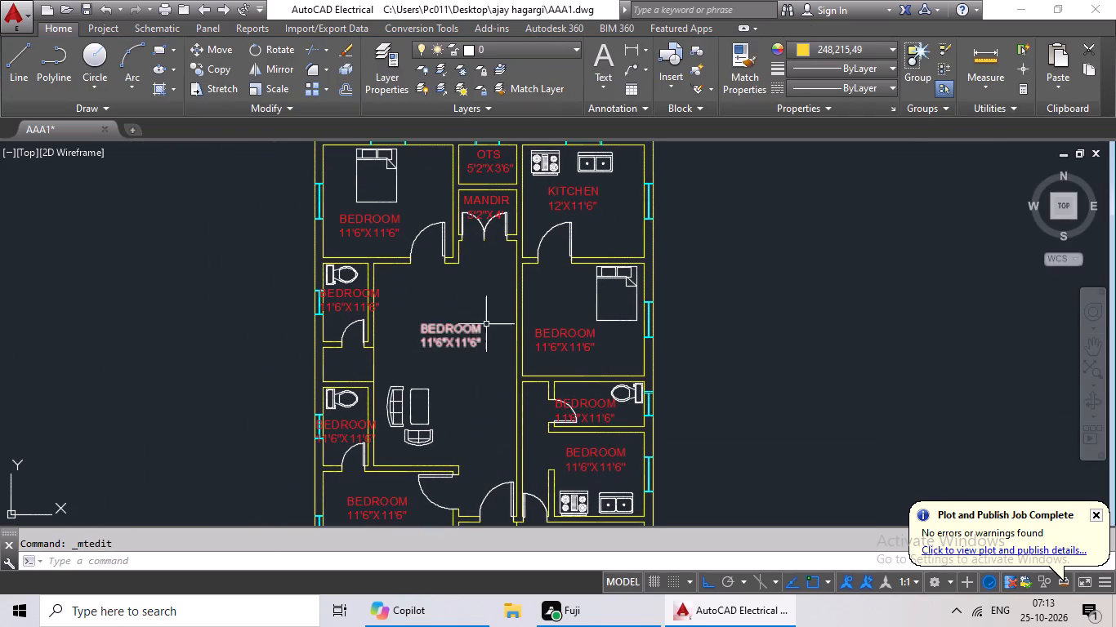
pyautogui.scroll(2, 358, 322)
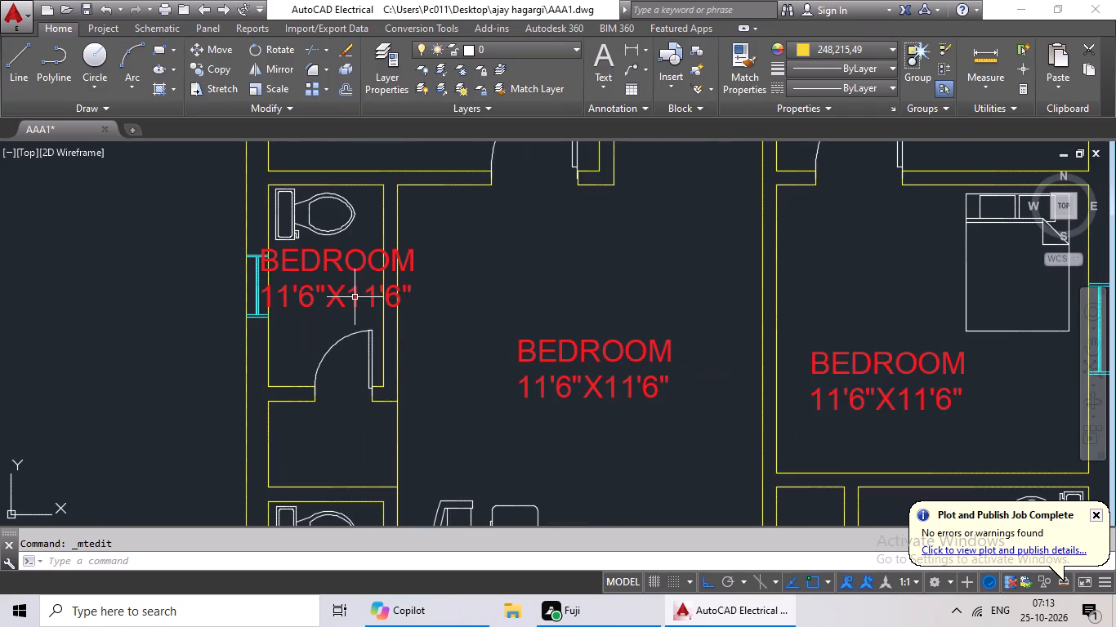
pyautogui.doubleClick(328, 260)
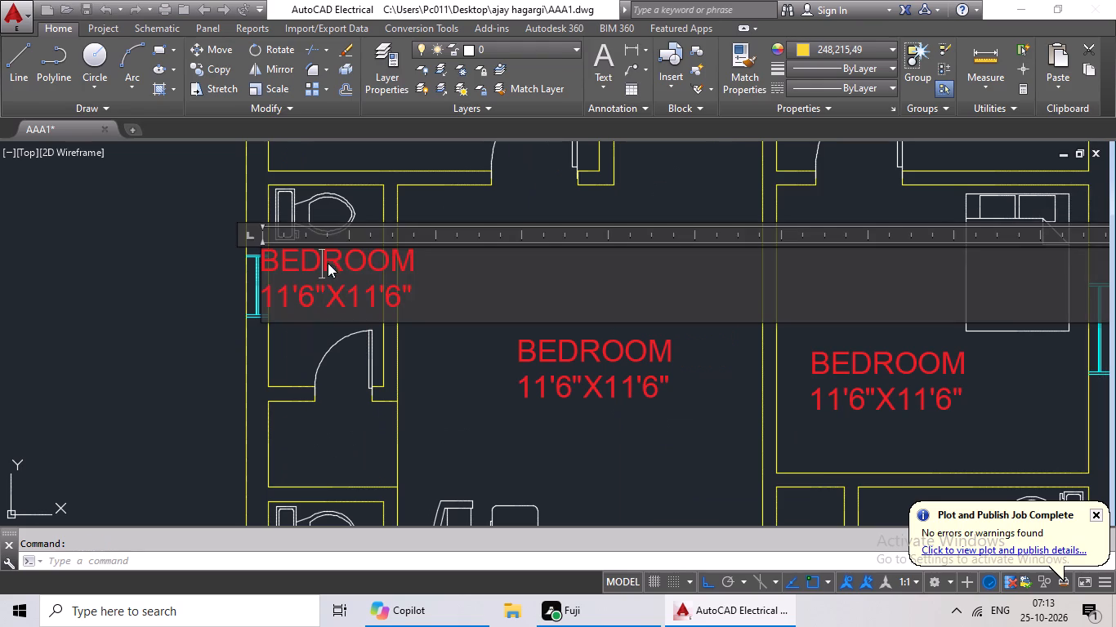
pyautogui.click(441, 295)
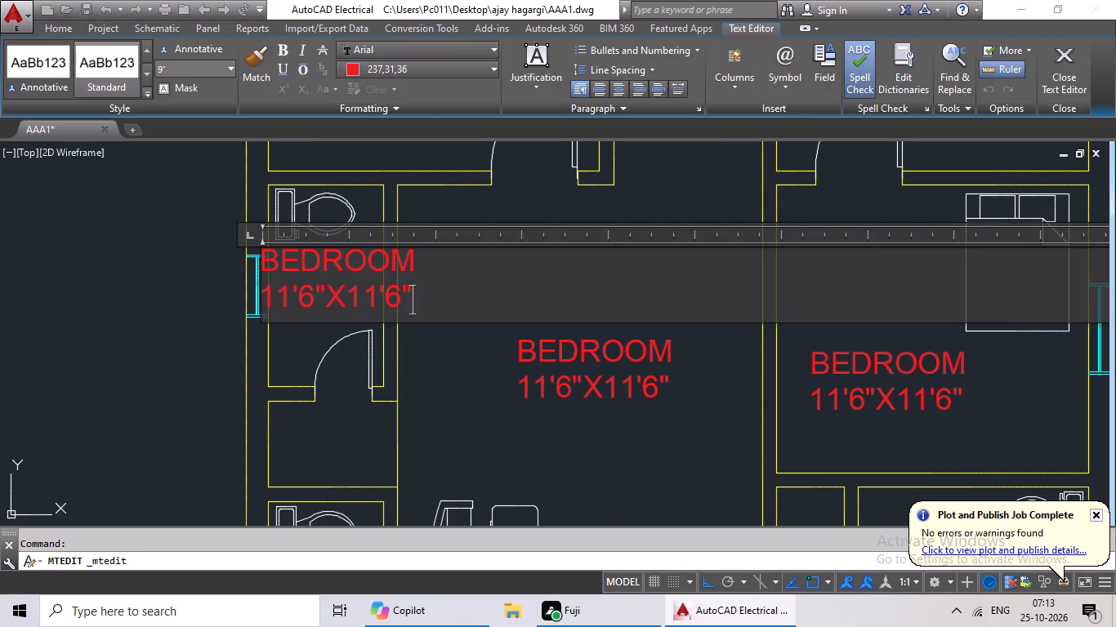
pyautogui.press('BackSpace')
pyautogui.press('BackSpace')
pyautogui.press('BackSpace')
pyautogui.press('BackSpace')
pyautogui.press('BackSpace')
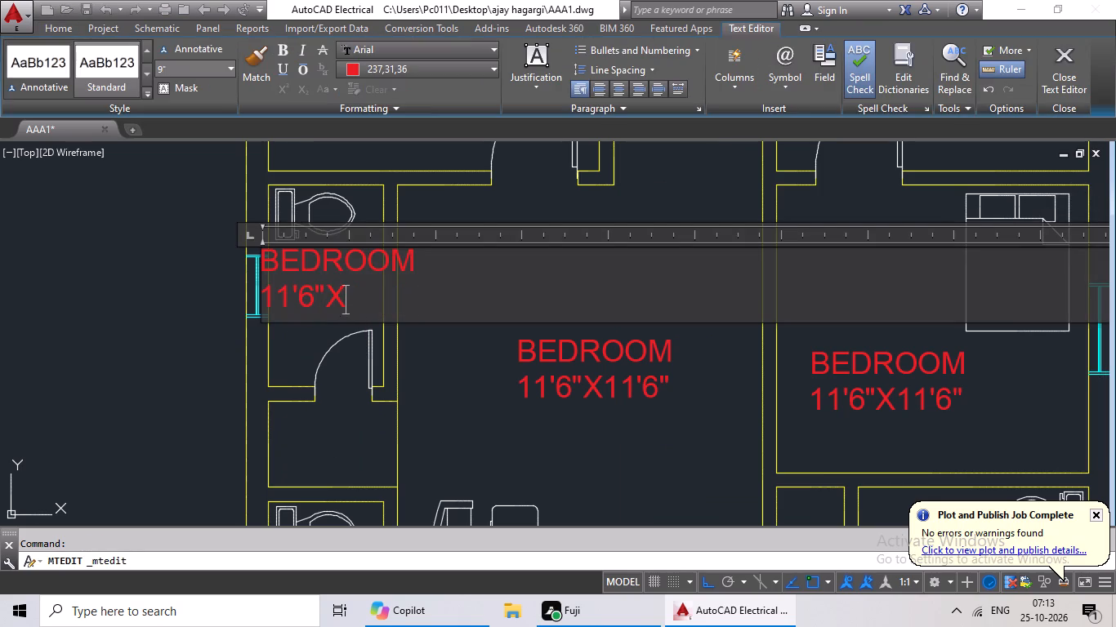
pyautogui.press('BackSpace')
pyautogui.press('BackSpace')
pyautogui.press('BackSpace')
pyautogui.press('BackSpace')
pyautogui.press('BackSpace')
pyautogui.press('BackSpace')
pyautogui.press('BackSpace')
pyautogui.press('BackSpace')
pyautogui.press('BackSpace')
pyautogui.press('BackSpace')
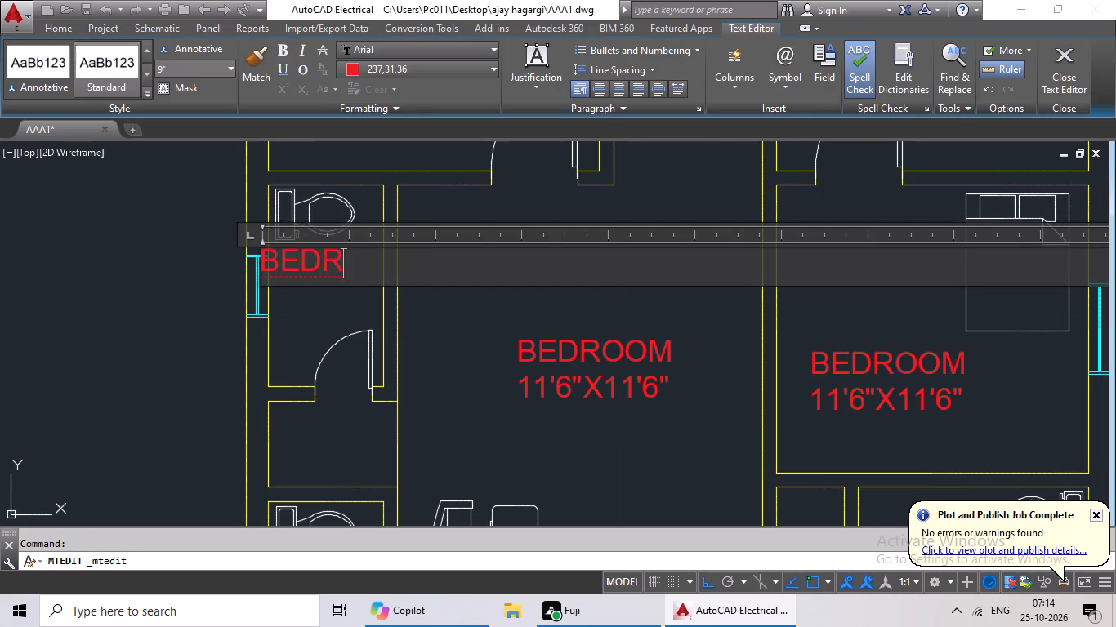
pyautogui.press('BackSpace')
pyautogui.press('BackSpace')
pyautogui.press('BackSpace')
pyautogui.press('BackSpace')
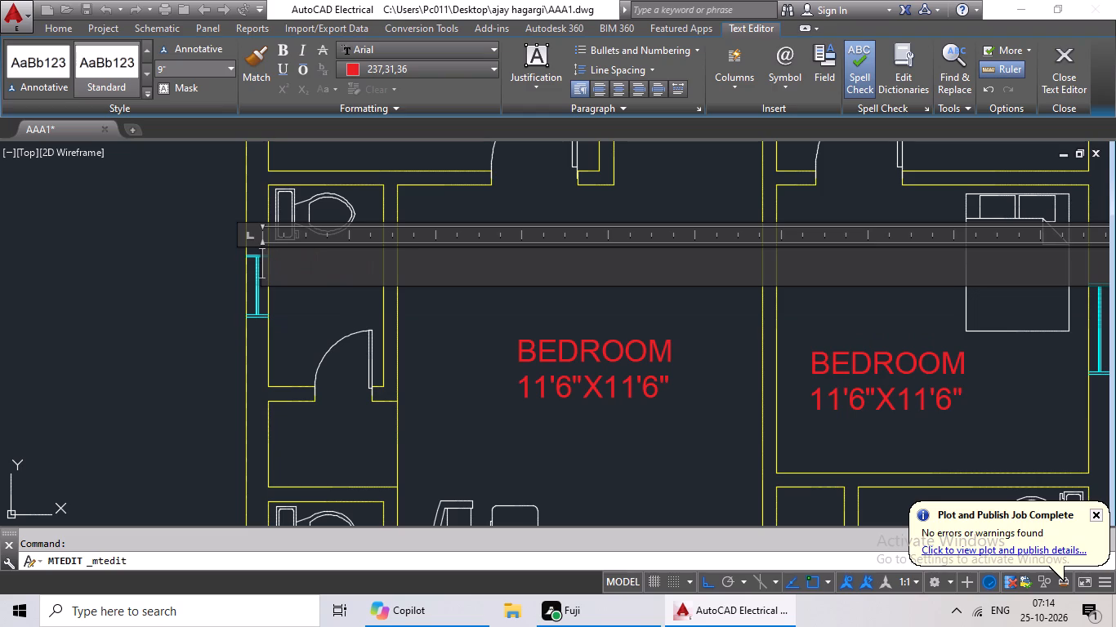
pyautogui.write('TO')
pyautogui.write('ILET')
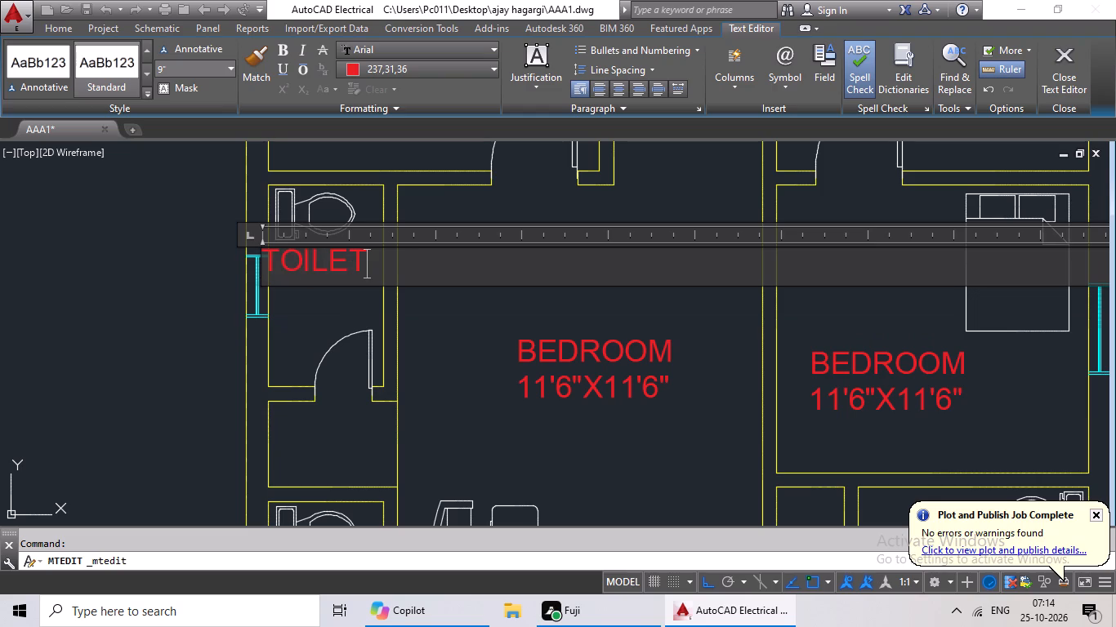
pyautogui.press('Return')
pyautogui.write('4\'7"')
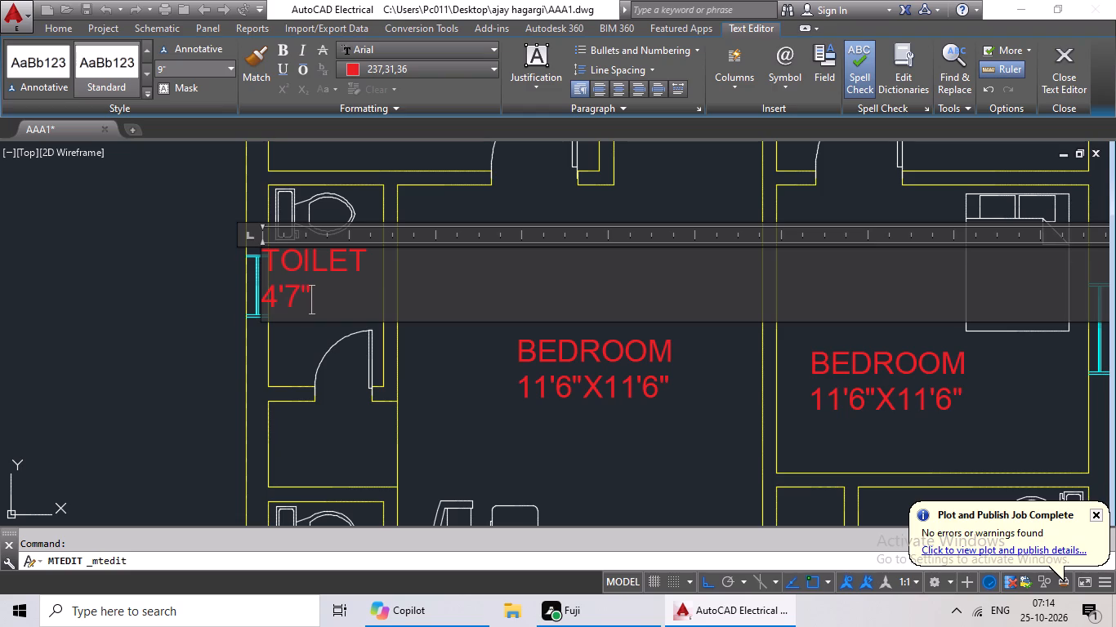
pyautogui.press('BackSpace')
pyautogui.press("'")
# Center the TOILET label in its room by indenting TOILET two spaces and the size line six spaces, and finish the text edit.
pyautogui.click(266, 258)
pyautogui.press('space')
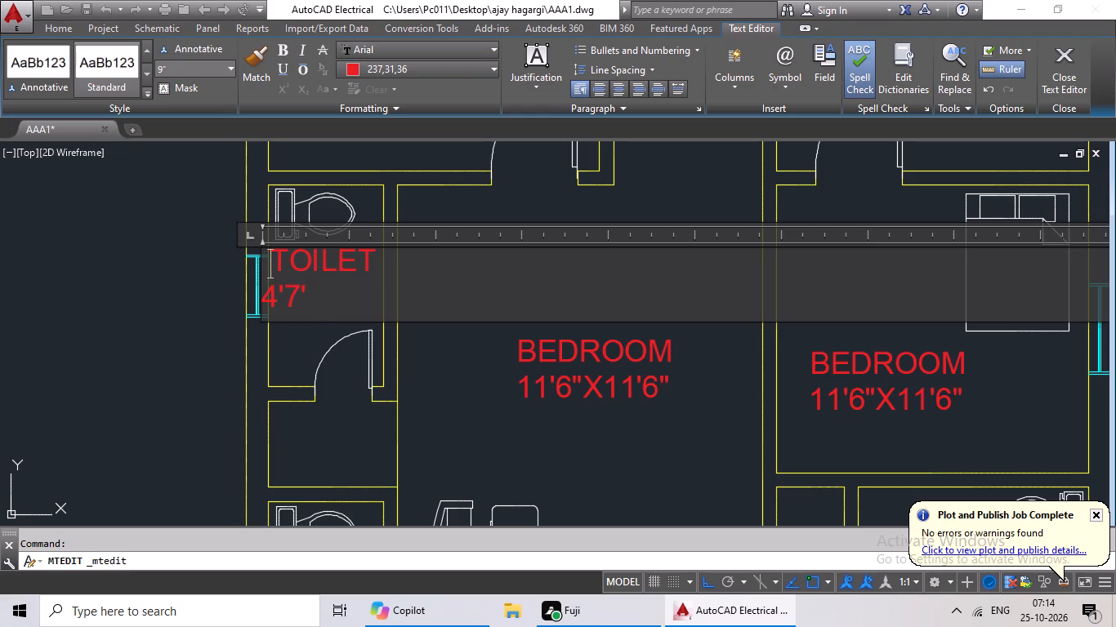
pyautogui.press('space')
pyautogui.click(271, 303)
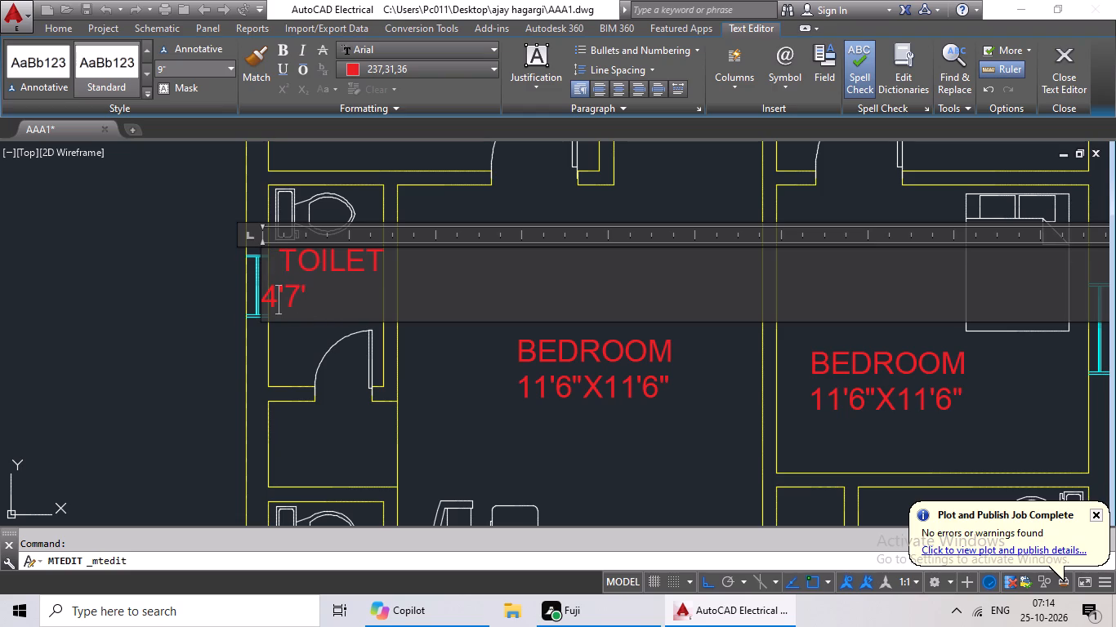
pyautogui.click(262, 296)
pyautogui.press('space')
pyautogui.press('space')
pyautogui.press('space')
pyautogui.press('space')
pyautogui.press('space')
pyautogui.press('space')
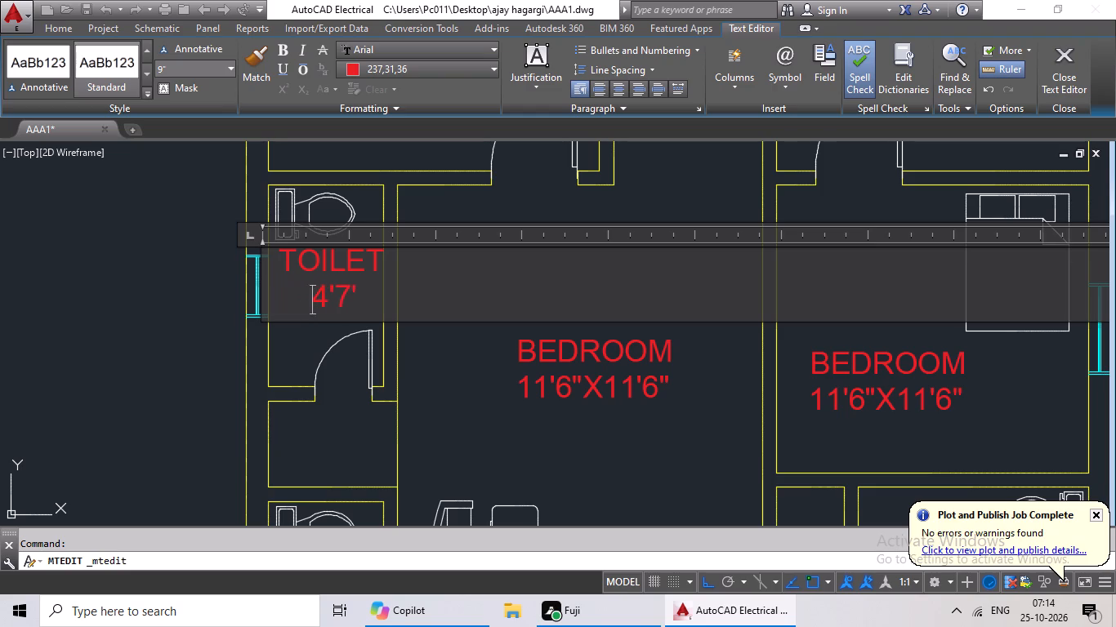
pyautogui.click(425, 370)
# Replace the label text in the large central room with the sofa set with LIVING HALL and, on a second line, 12'8"X17'8".
pyautogui.middleClick(437, 330)
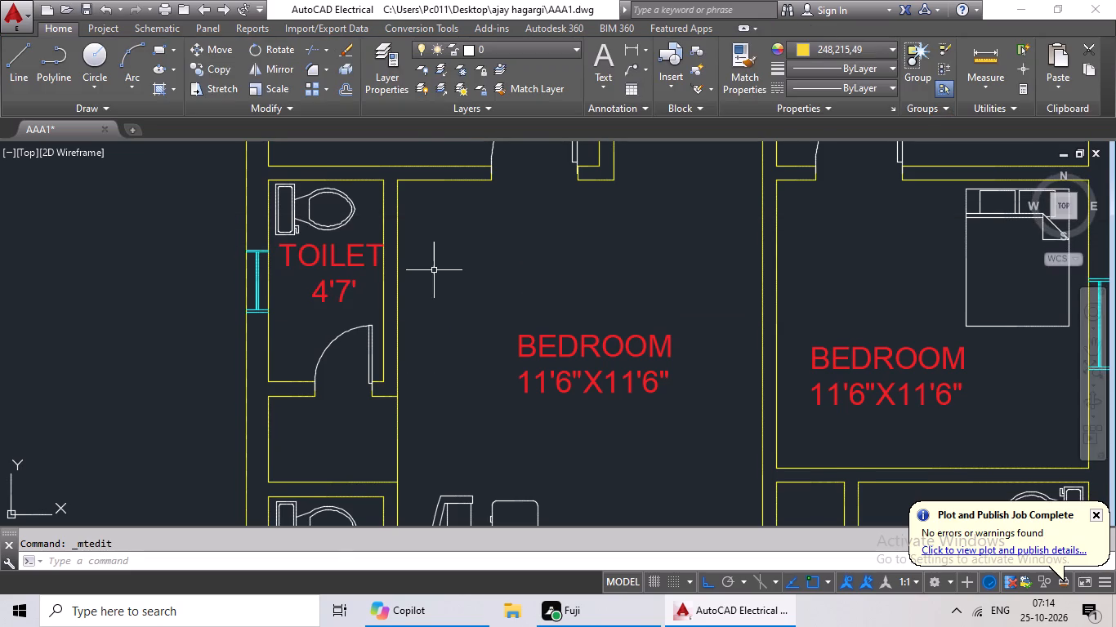
pyautogui.scroll(-2, 434, 270)
pyautogui.moveTo(473, 269); pyautogui.dragTo(400, 285, button='middle')
pyautogui.moveTo(430, 285); pyautogui.dragTo(428, 266, button='middle')
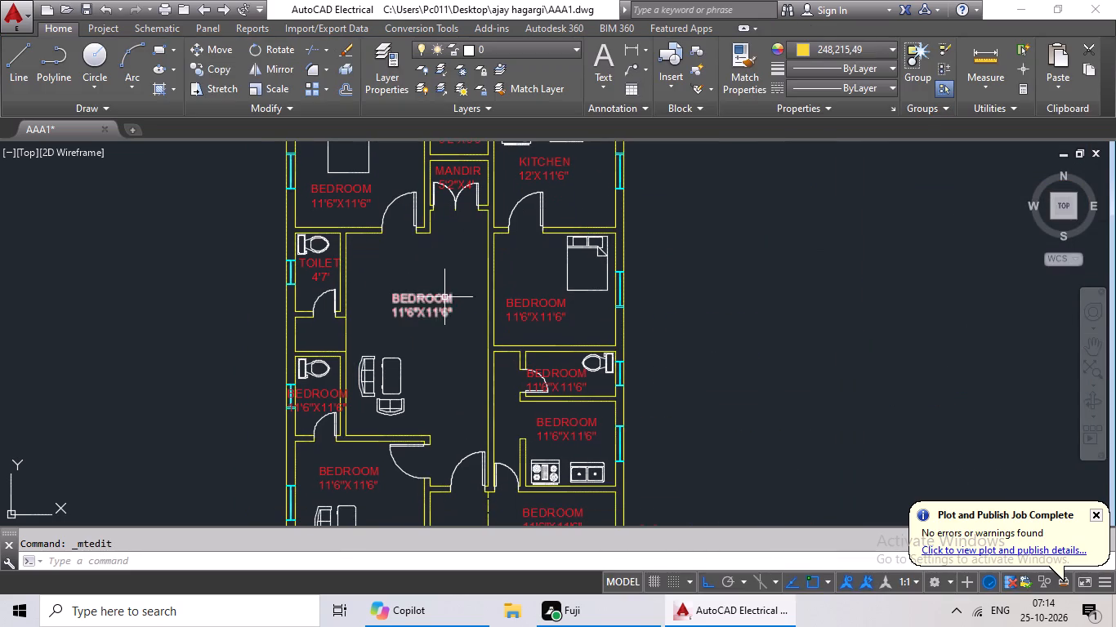
pyautogui.doubleClick(432, 306)
pyautogui.doubleClick(432, 306)
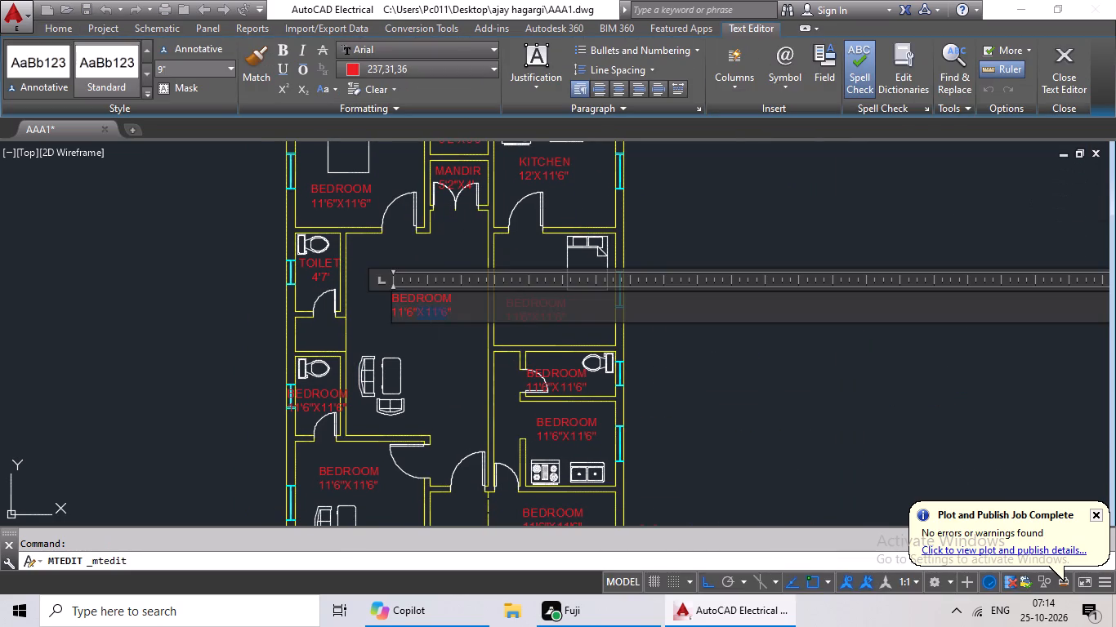
pyautogui.scroll(2, 453, 309)
pyautogui.click(453, 309)
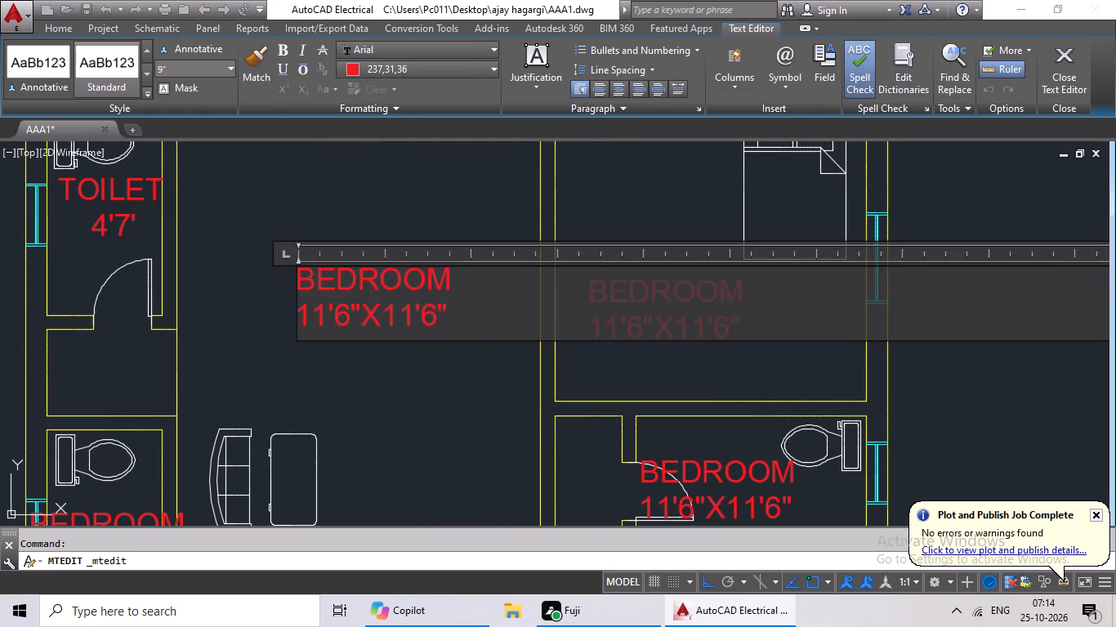
pyautogui.press('BackSpace')
pyautogui.press('BackSpace')
pyautogui.press('BackSpace')
pyautogui.press('BackSpace')
pyautogui.press('BackSpace')
pyautogui.press('BackSpace')
pyautogui.press('BackSpace')
pyautogui.press('BackSpace')
pyautogui.press('BackSpace')
pyautogui.press('BackSpace')
pyautogui.press('BackSpace')
pyautogui.press('BackSpace')
pyautogui.press('BackSpace')
pyautogui.press('BackSpace')
pyautogui.press('BackSpace')
pyautogui.press('BackSpace')
pyautogui.press('BackSpace')
pyautogui.press('BackSpace')
pyautogui.press('BackSpace')
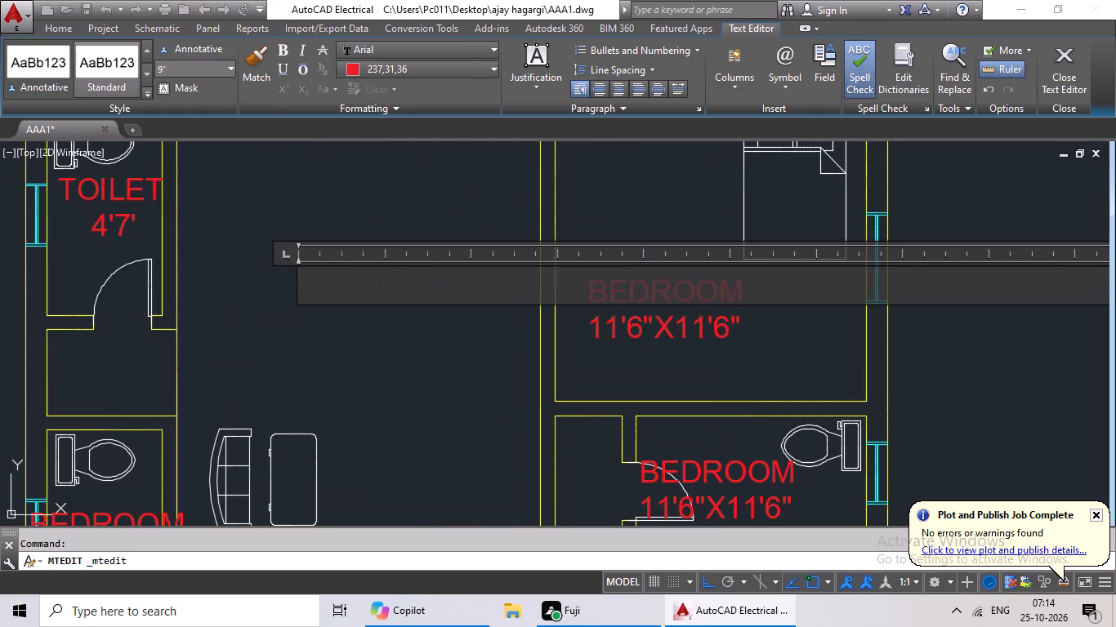
pyautogui.write('LI')
pyautogui.write('VING')
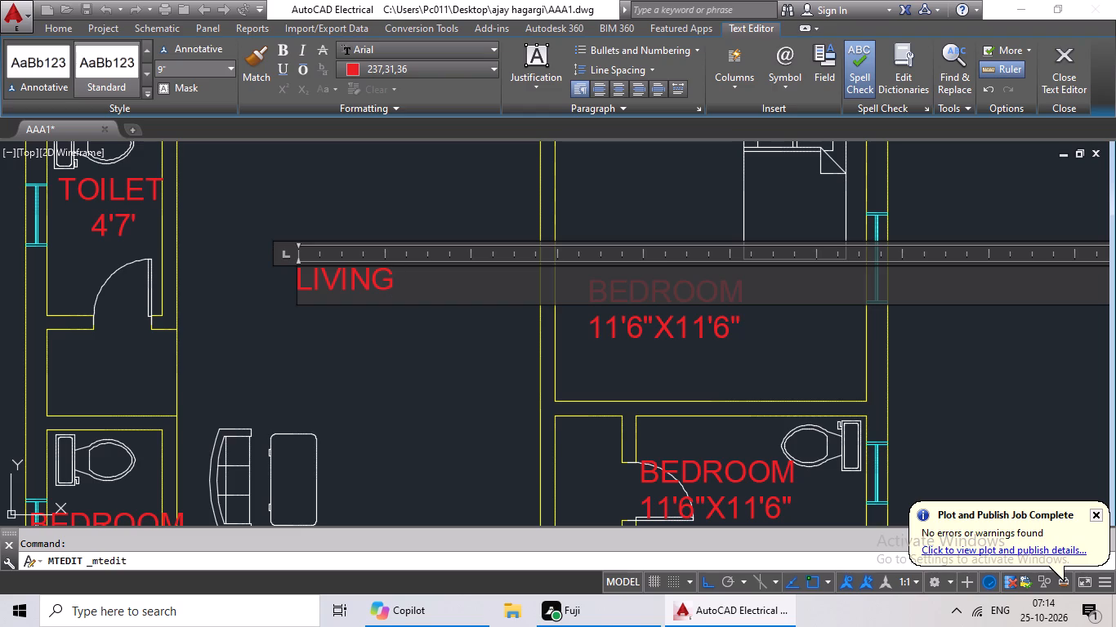
pyautogui.press('space')
pyautogui.write('HALL')
pyautogui.press('Return')
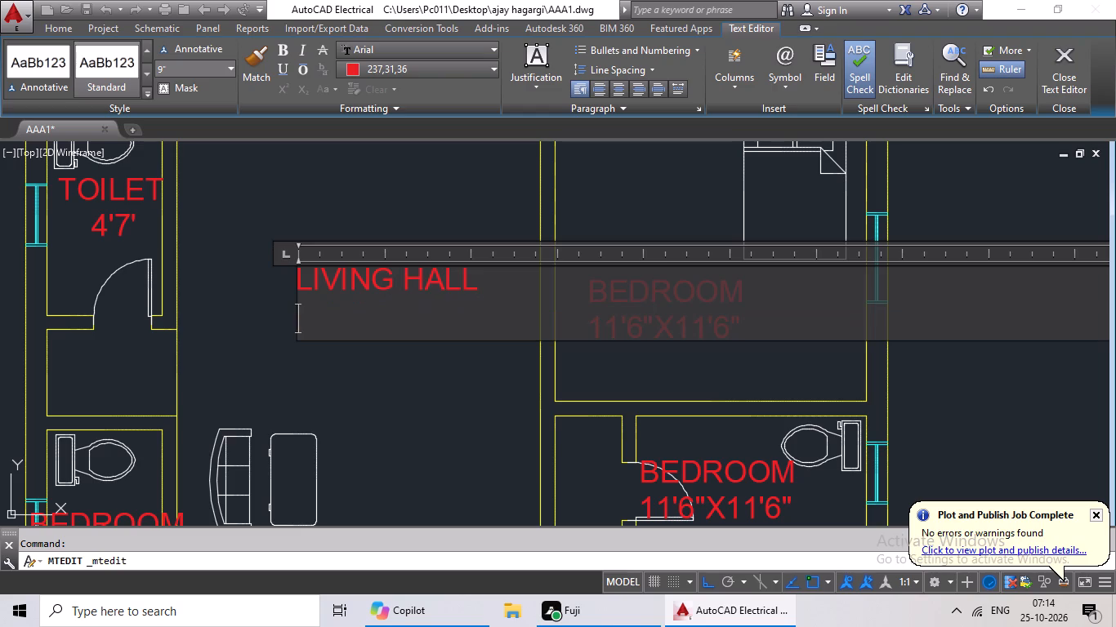
pyautogui.write('12\'8"')
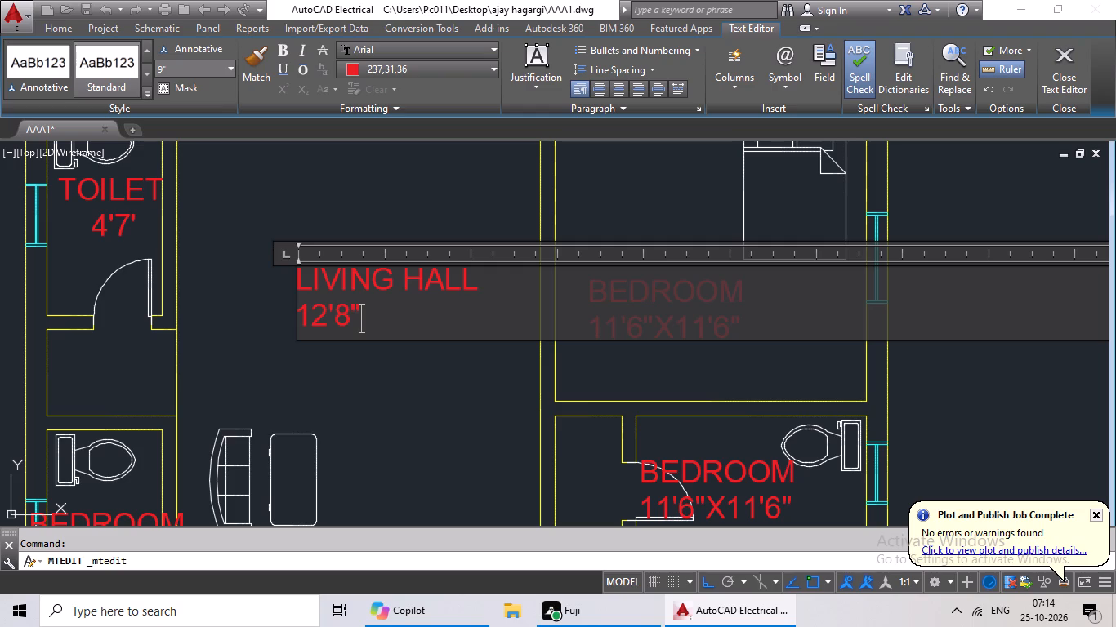
pyautogui.hotkey('shift', 'x')
pyautogui.write("17'")
pyautogui.press('8')
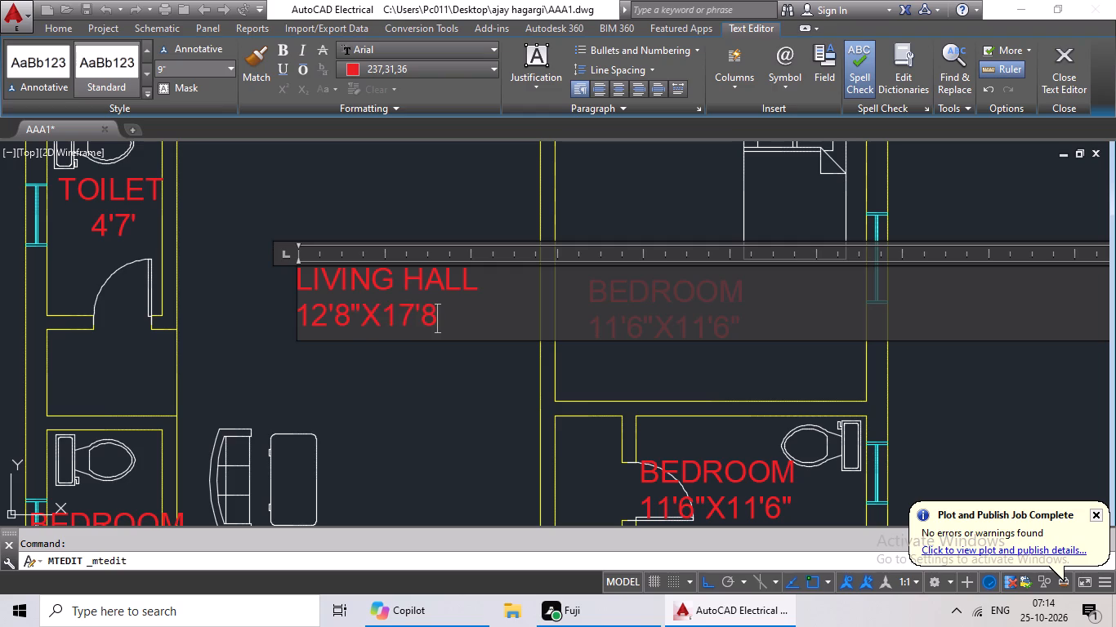
pyautogui.hotkey('shift', '"')
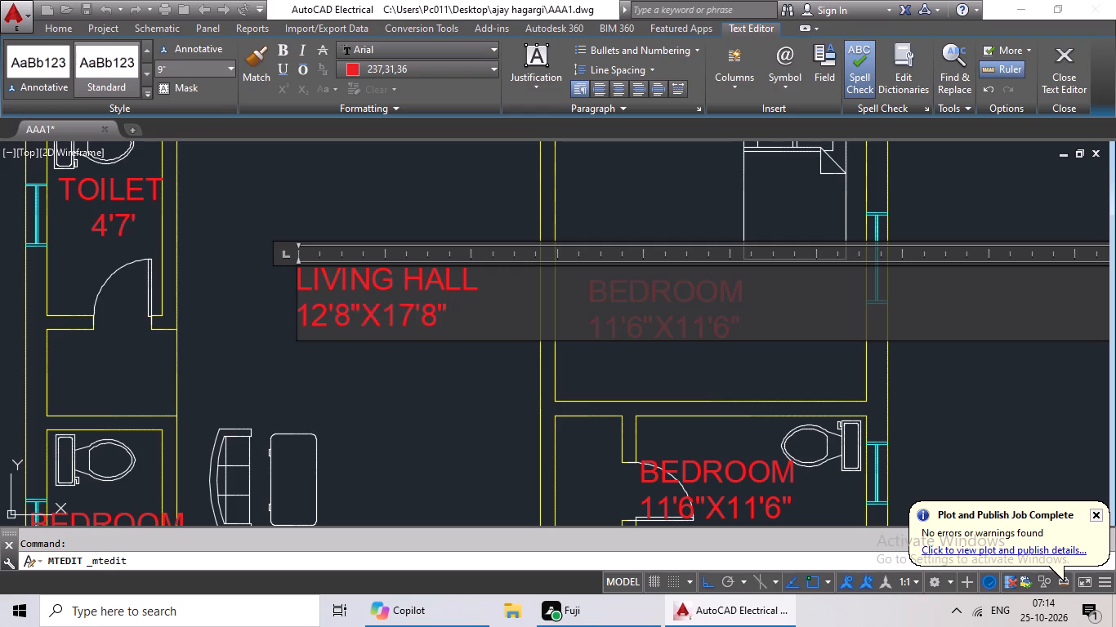
# Center the size line under LIVING HALL by indenting it one space, and finish the text edit.
pyautogui.click(299, 323)
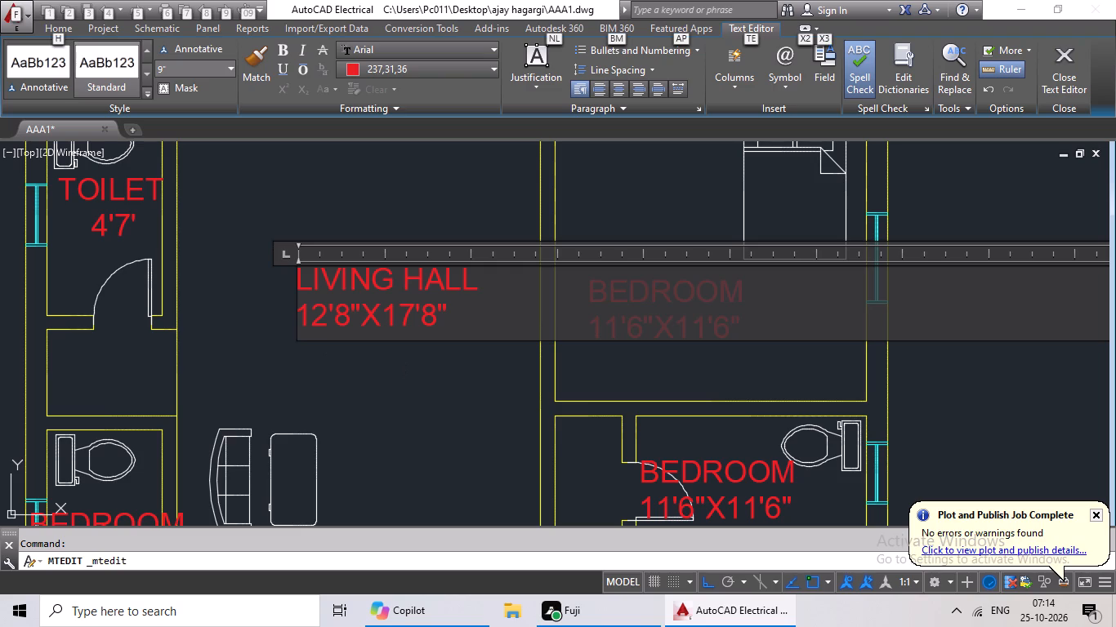
pyautogui.click(304, 315)
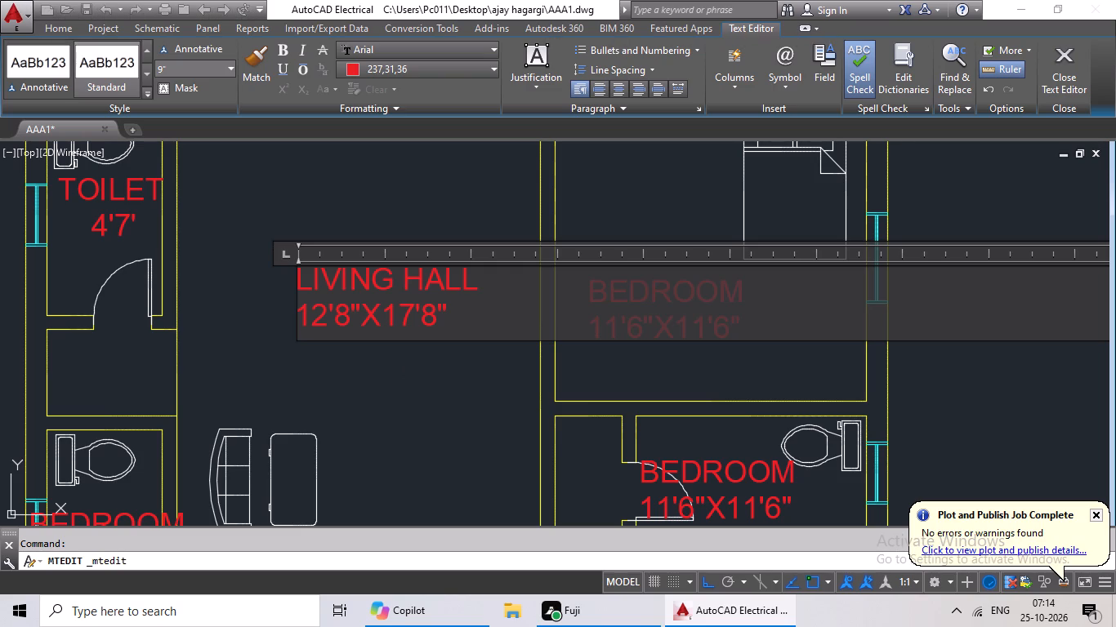
pyautogui.click(303, 313)
pyautogui.click(302, 313)
pyautogui.press('space')
pyautogui.click(432, 407)
# Replace the label text in the east bedroom south of the kitchen with BEDROOM and, on a second line, 12'X10'.
pyautogui.scroll(-1, 453, 373)
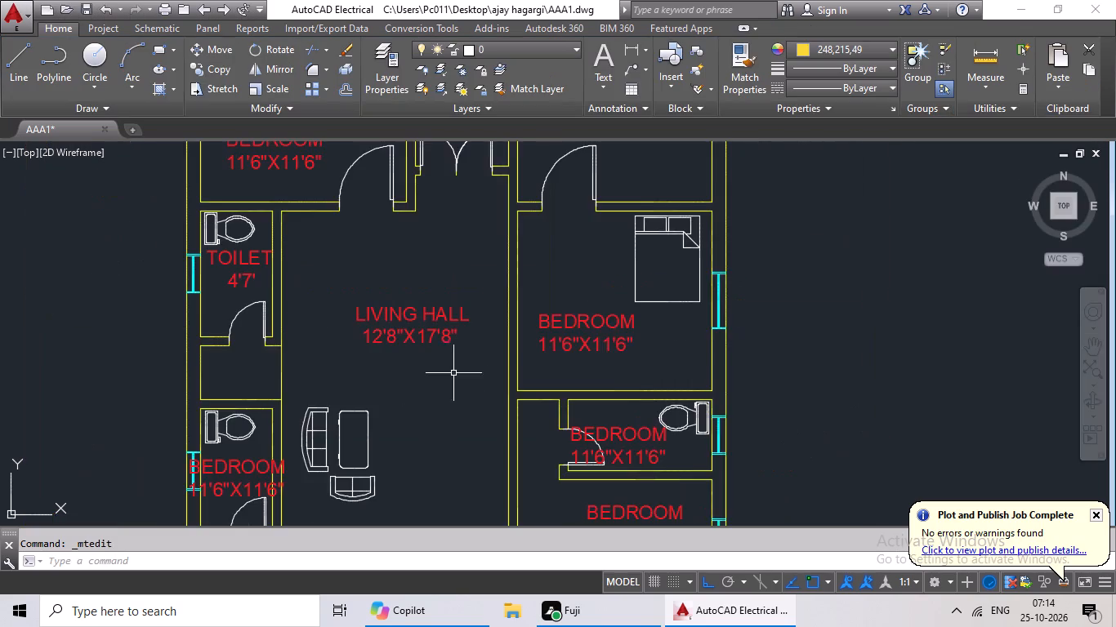
pyautogui.moveTo(446, 367); pyautogui.dragTo(334, 407, button='middle')
pyautogui.scroll(-1, 417, 345)
pyautogui.moveTo(427, 335); pyautogui.dragTo(376, 343, button='middle')
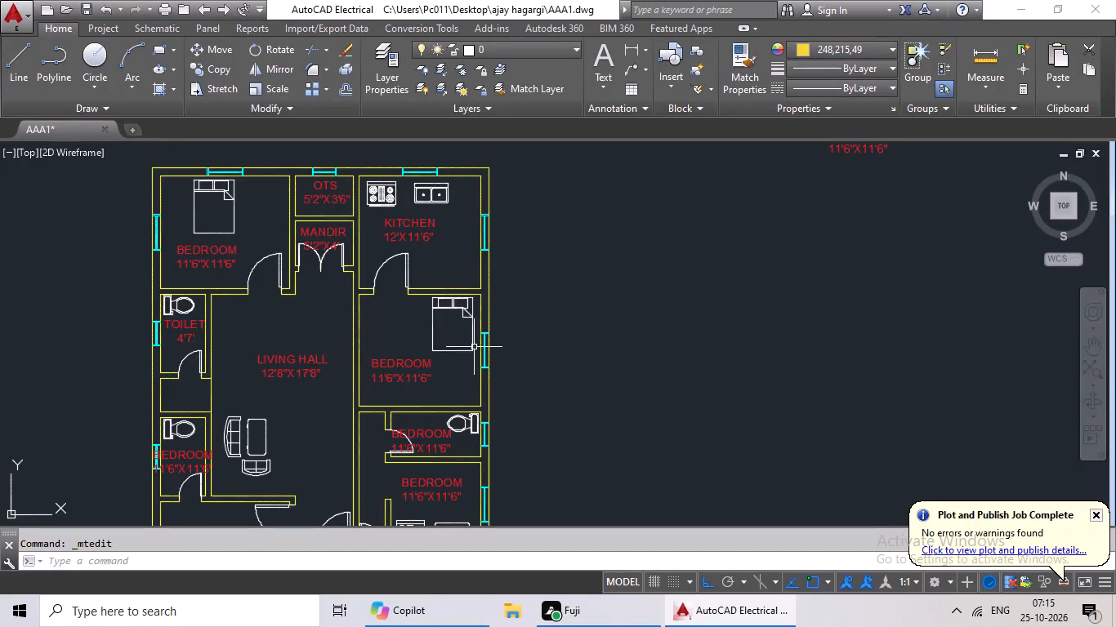
pyautogui.scroll(2, 404, 379)
pyautogui.doubleClick(411, 339)
pyautogui.doubleClick(400, 343)
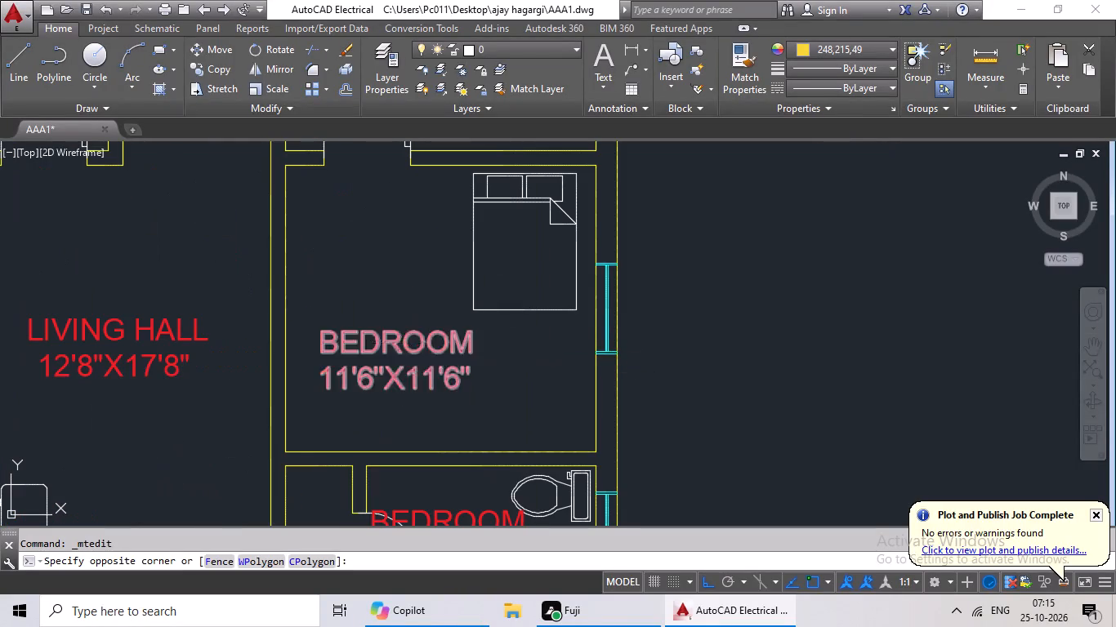
pyautogui.scroll(1, 482, 378)
pyautogui.click(483, 378)
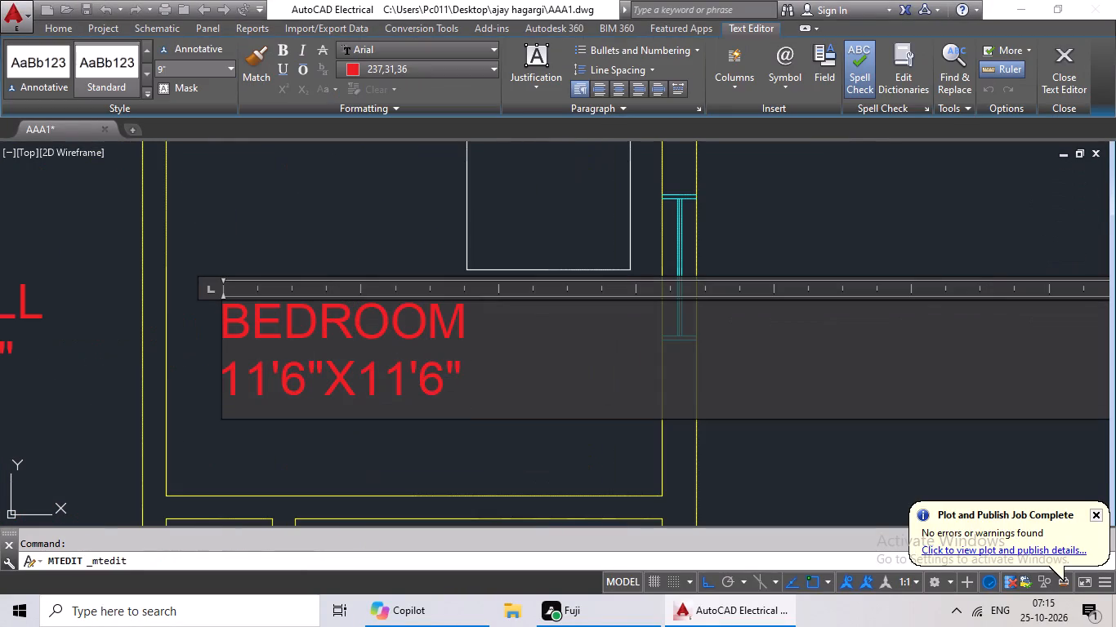
pyautogui.press('BackSpace')
pyautogui.press('BackSpace')
pyautogui.press('BackSpace')
pyautogui.press('BackSpace')
pyautogui.press('BackSpace')
pyautogui.press('BackSpace')
pyautogui.press('BackSpace')
pyautogui.press('BackSpace')
pyautogui.press('BackSpace')
pyautogui.press('BackSpace')
pyautogui.press('BackSpace')
pyautogui.press('BackSpace')
pyautogui.press('BackSpace')
pyautogui.press('BackSpace')
pyautogui.press('BackSpace')
pyautogui.press('BackSpace')
pyautogui.press('BackSpace')
pyautogui.press('BackSpace')
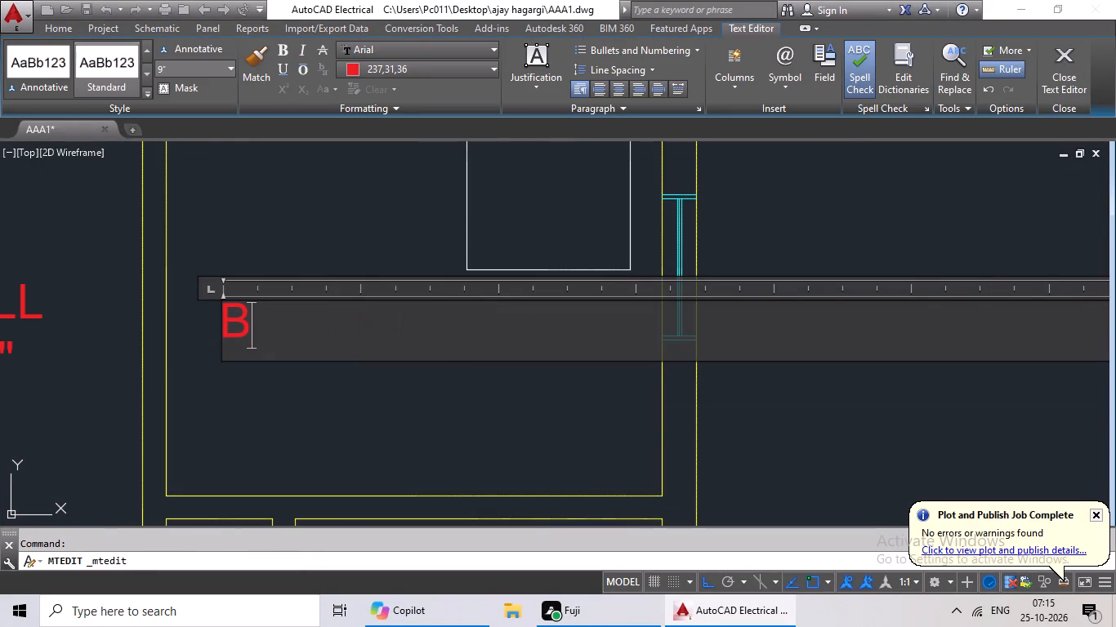
pyautogui.write('EDROOM')
pyautogui.press('Return')
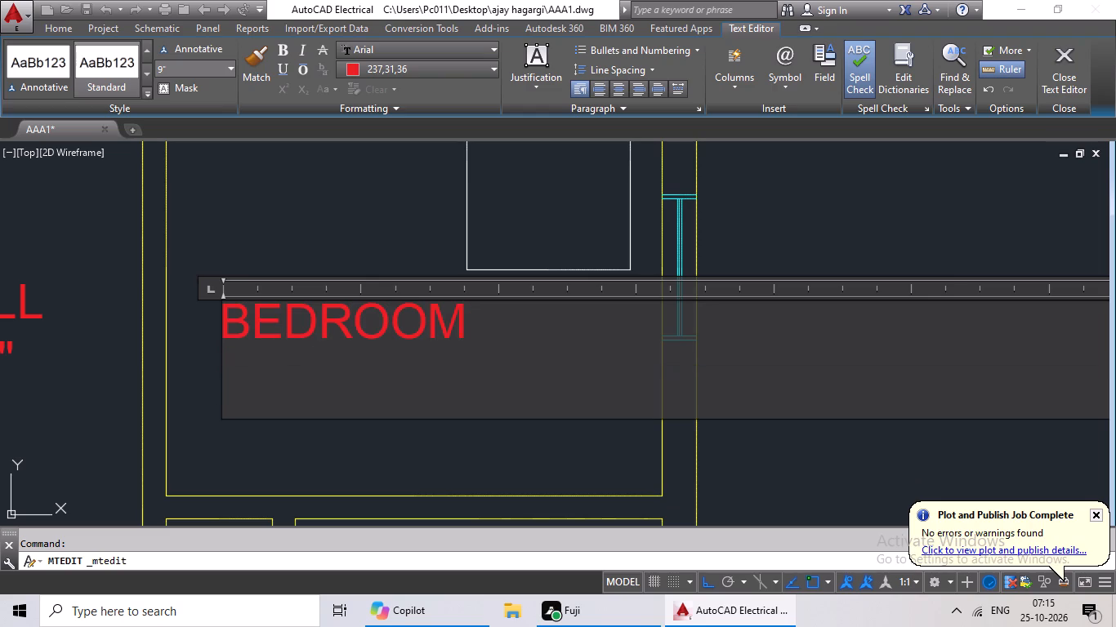
pyautogui.write("12'")
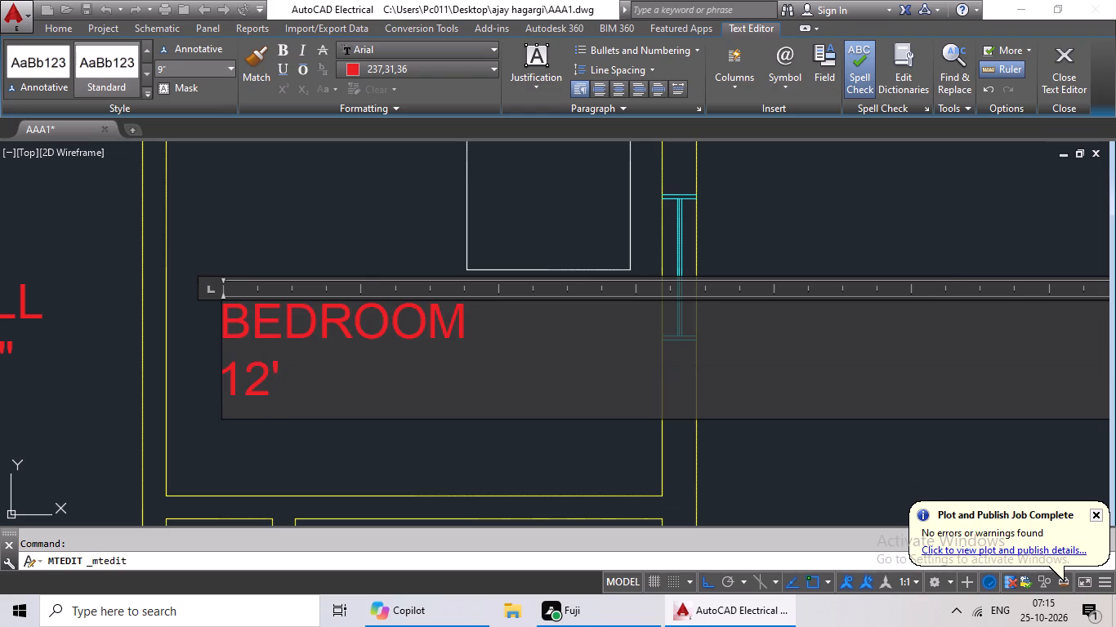
pyautogui.write('X10')
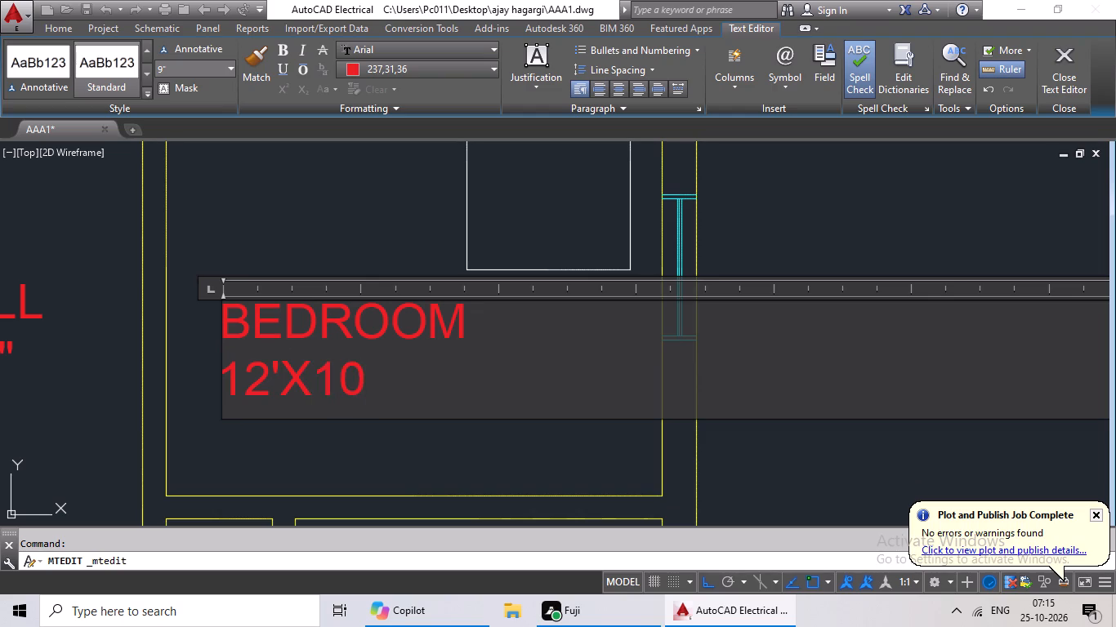
pyautogui.press("'")
# Center the size line under BEDROOM by indenting it three spaces, and finish the text edit.
pyautogui.click(229, 380)
pyautogui.press('space')
pyautogui.press('space')
pyautogui.press('space')
pyautogui.click(304, 453)
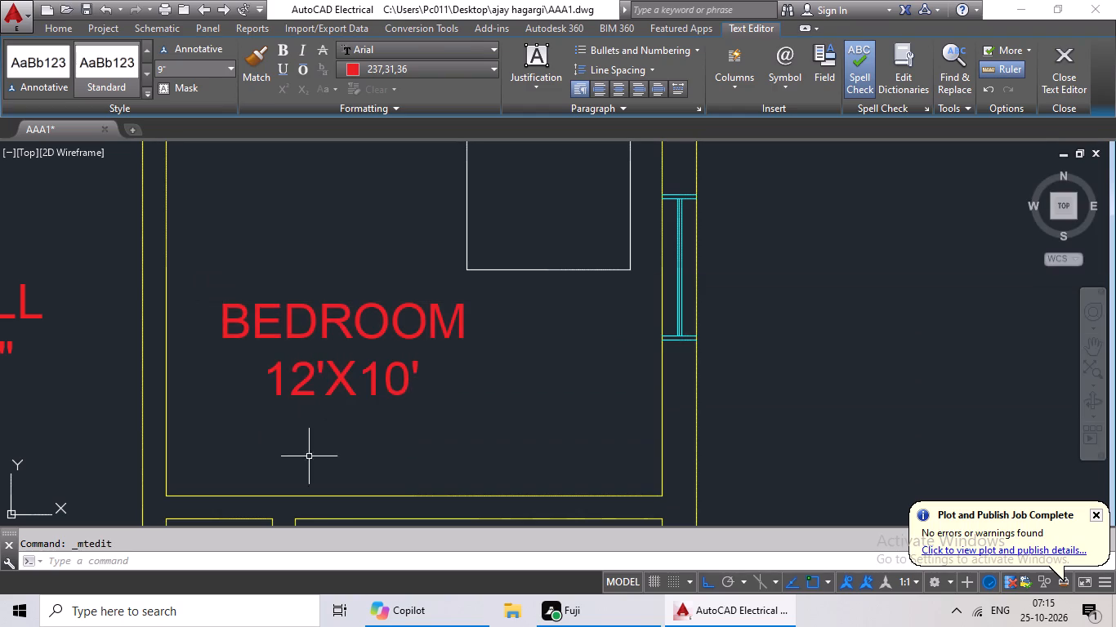
# Replace the label text in the toilet room west of the living hall's sofa set with TOILET and, on a second line, 4'X7'.
pyautogui.moveTo(367, 429); pyautogui.dragTo(394, 365, button='middle')
pyautogui.scroll(-3, 411, 321)
pyautogui.moveTo(423, 347); pyautogui.dragTo(456, 307, button='middle')
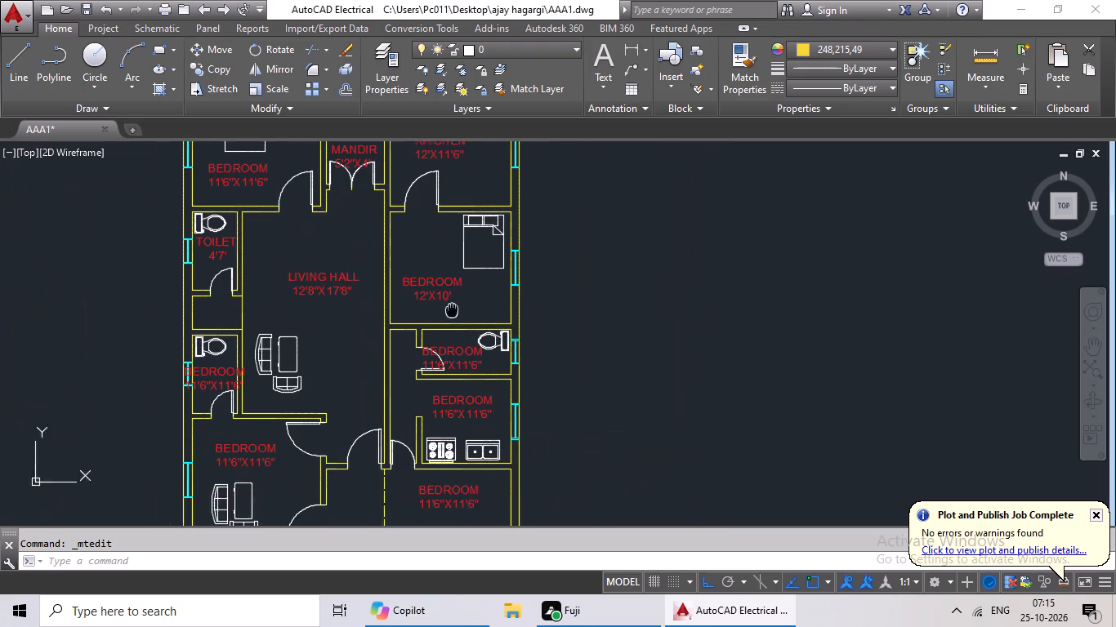
pyautogui.moveTo(456, 307); pyautogui.dragTo(457, 306, button='middle')
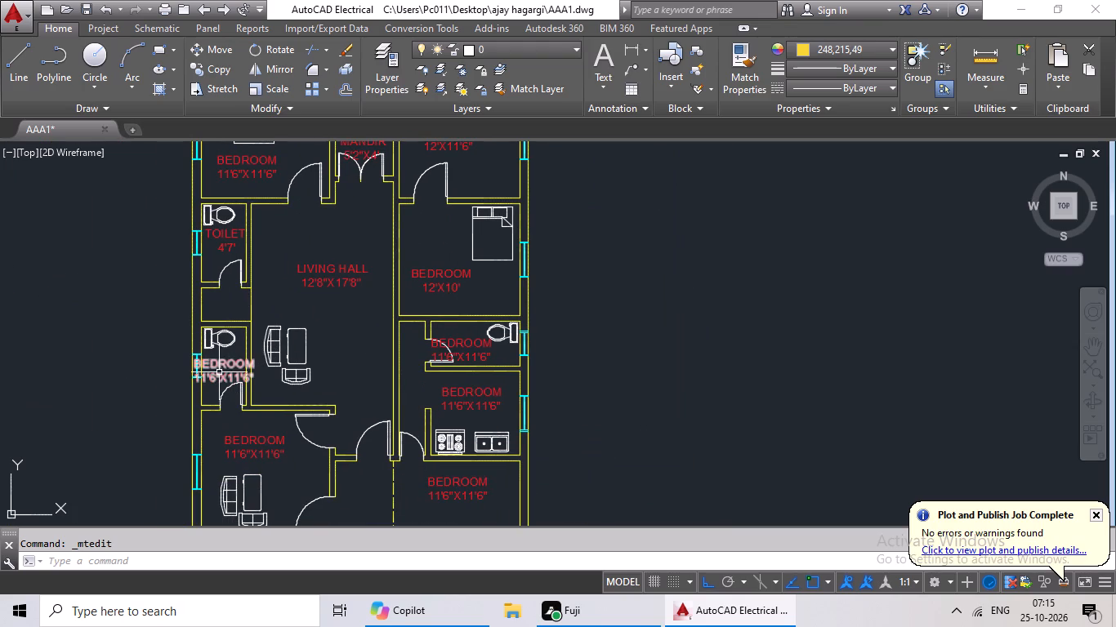
pyautogui.doubleClick(217, 372)
pyautogui.scroll(2, 219, 373)
pyautogui.click(320, 382)
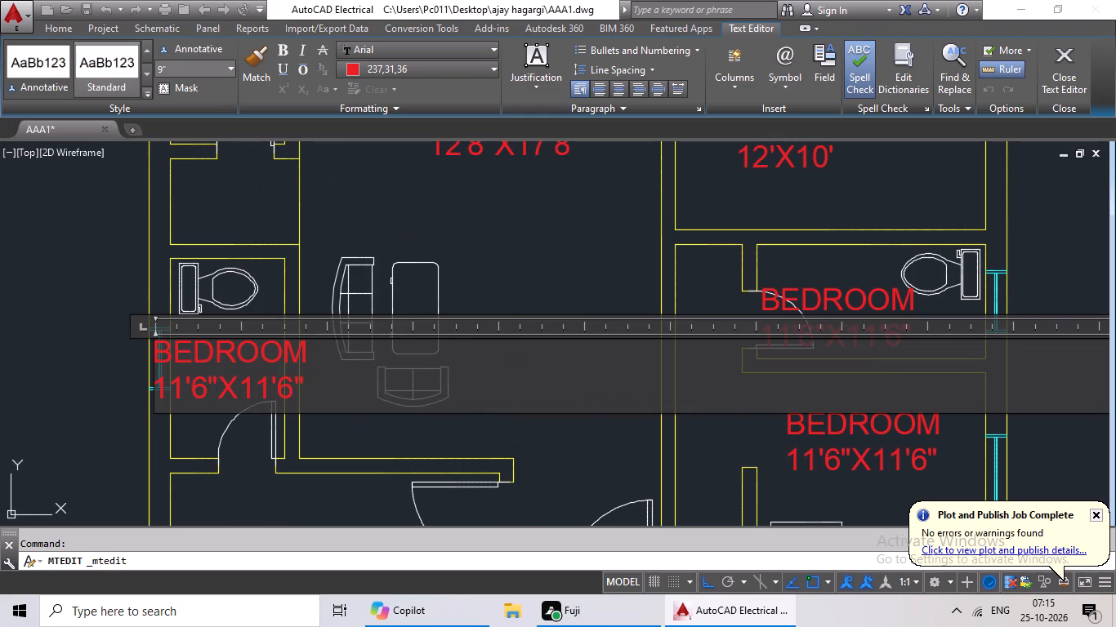
pyautogui.press('BackSpace')
pyautogui.press('BackSpace')
pyautogui.press('BackSpace')
pyautogui.press('BackSpace')
pyautogui.press('BackSpace')
pyautogui.press('BackSpace')
pyautogui.press('BackSpace')
pyautogui.press('BackSpace')
pyautogui.press('BackSpace')
pyautogui.press('BackSpace')
pyautogui.press('BackSpace')
pyautogui.press('BackSpace')
pyautogui.press('BackSpace')
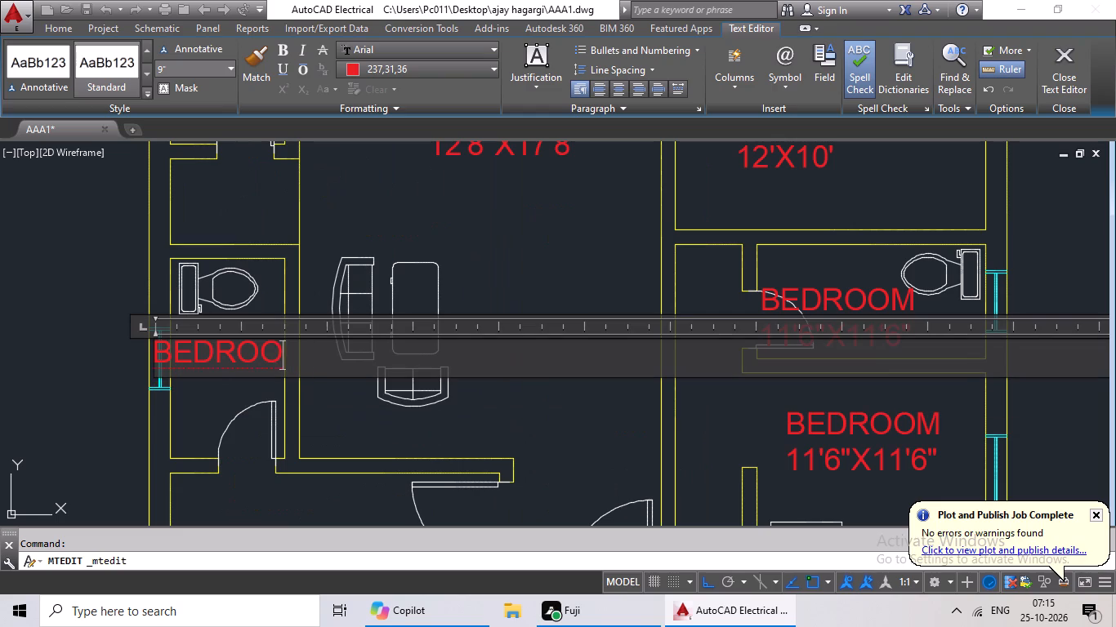
pyautogui.press('BackSpace')
pyautogui.press('BackSpace')
pyautogui.press('BackSpace')
pyautogui.press('BackSpace')
pyautogui.press('BackSpace')
pyautogui.press('BackSpace')
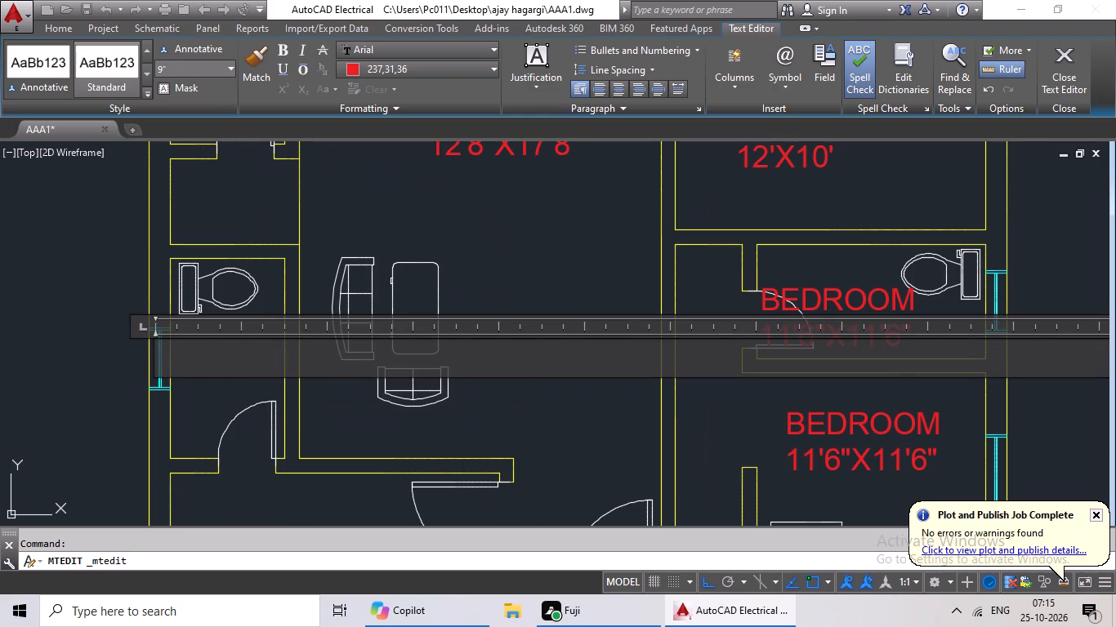
pyautogui.write('TOILET')
pyautogui.press('Return')
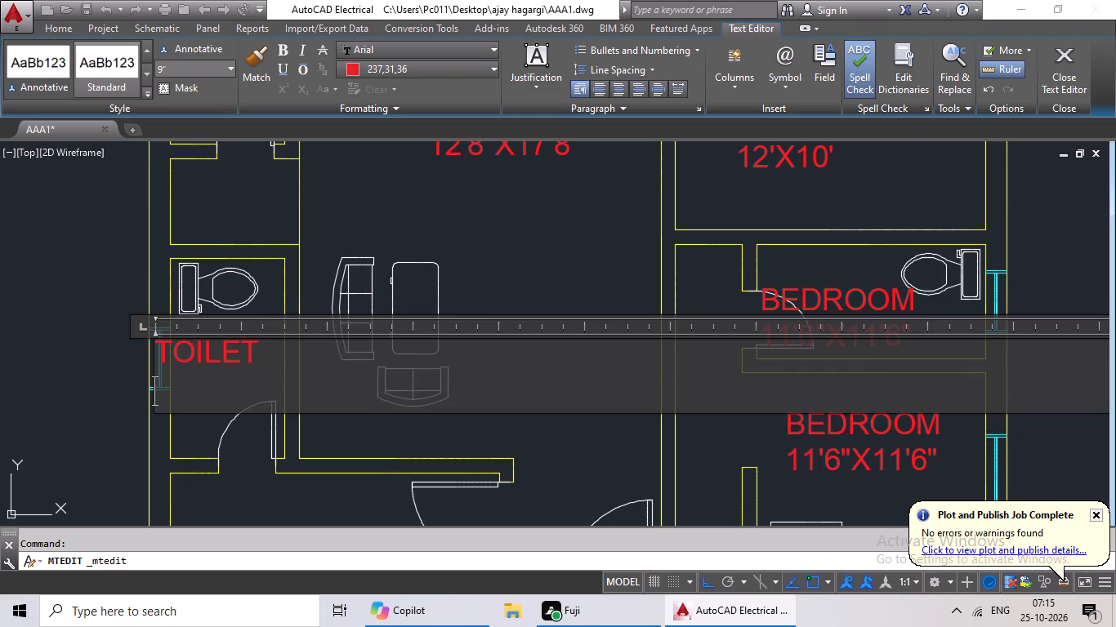
pyautogui.write("4'")
pyautogui.write("X7'")
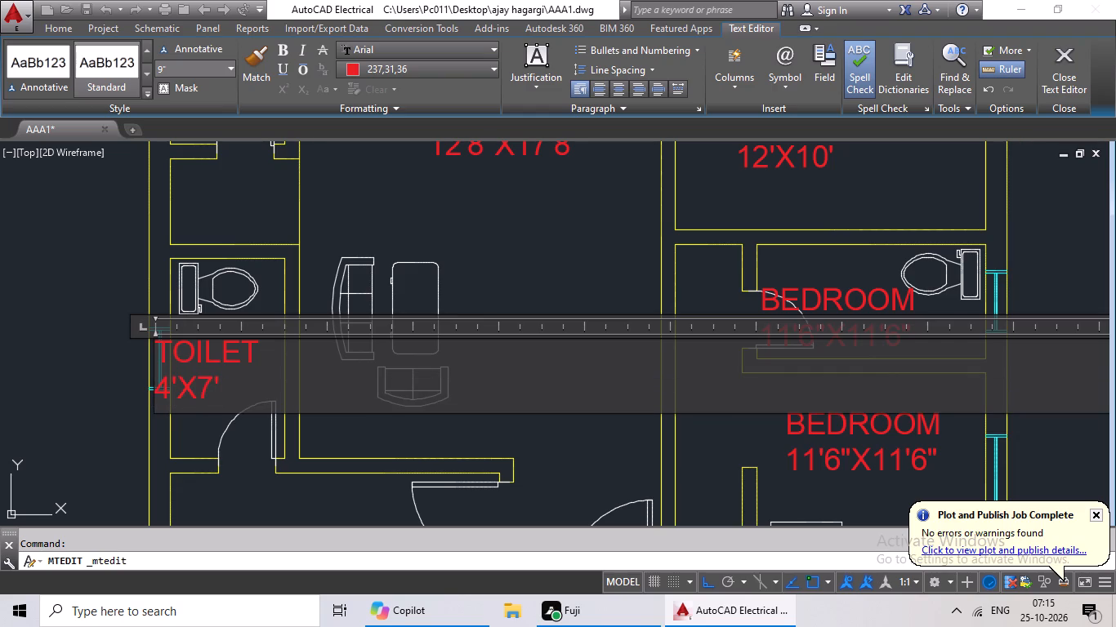
# Center this TOILET label in its room by indenting TOILET three spaces and the size line five spaces, and finish the text edit.
pyautogui.click(155, 387)
pyautogui.press('space')
pyautogui.press('space')
pyautogui.press('space')
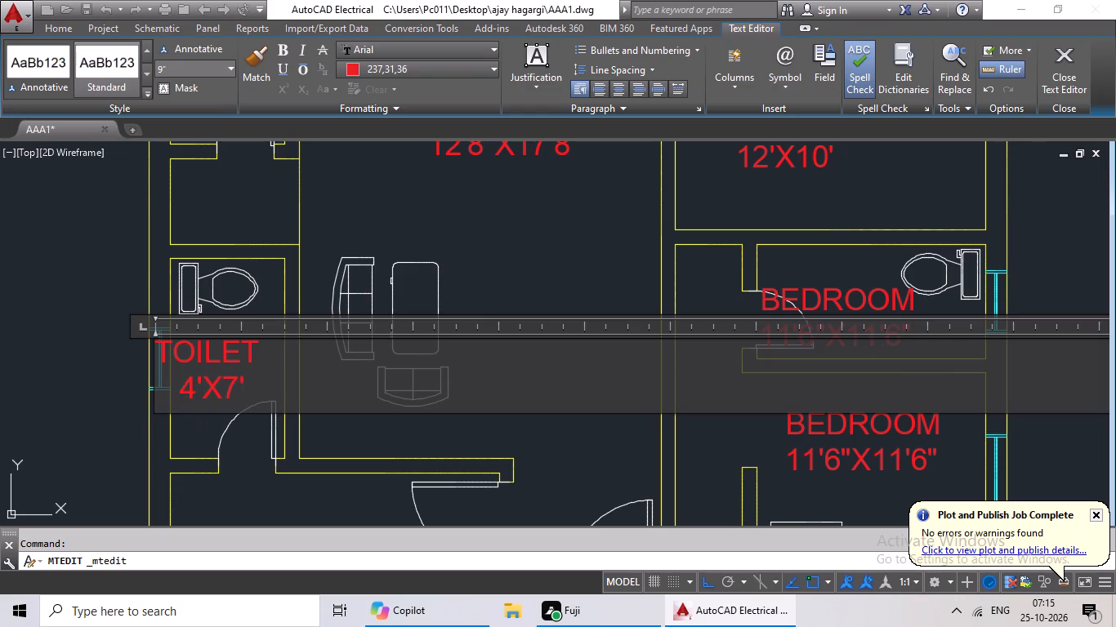
pyautogui.click(158, 349)
pyautogui.press('space')
pyautogui.press('space')
pyautogui.press('space')
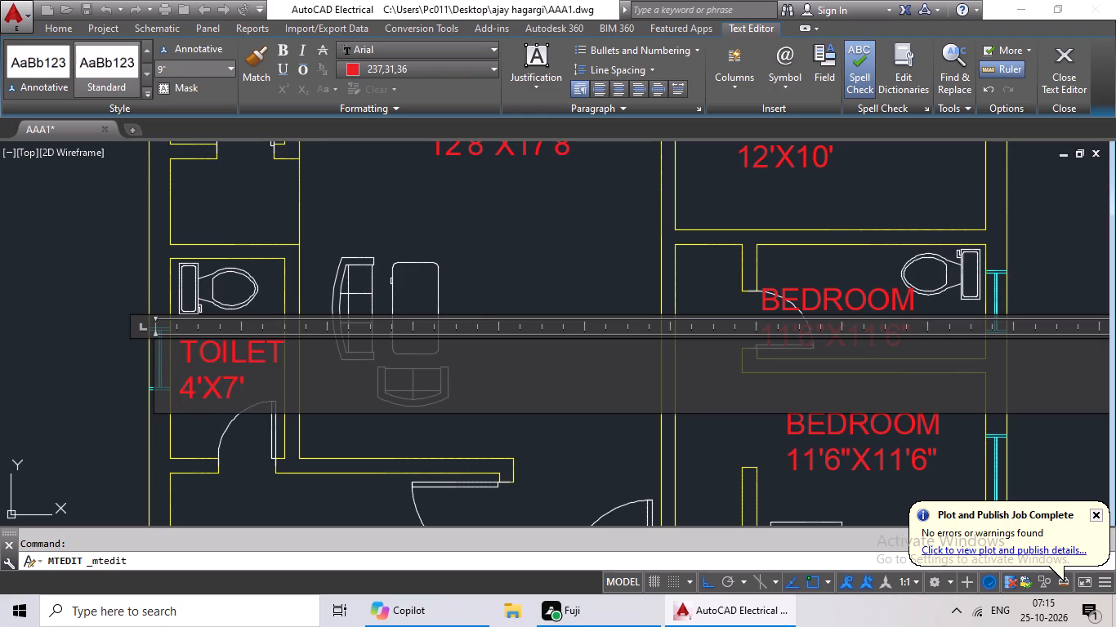
pyautogui.click(181, 392)
pyautogui.press('space')
pyautogui.press('space')
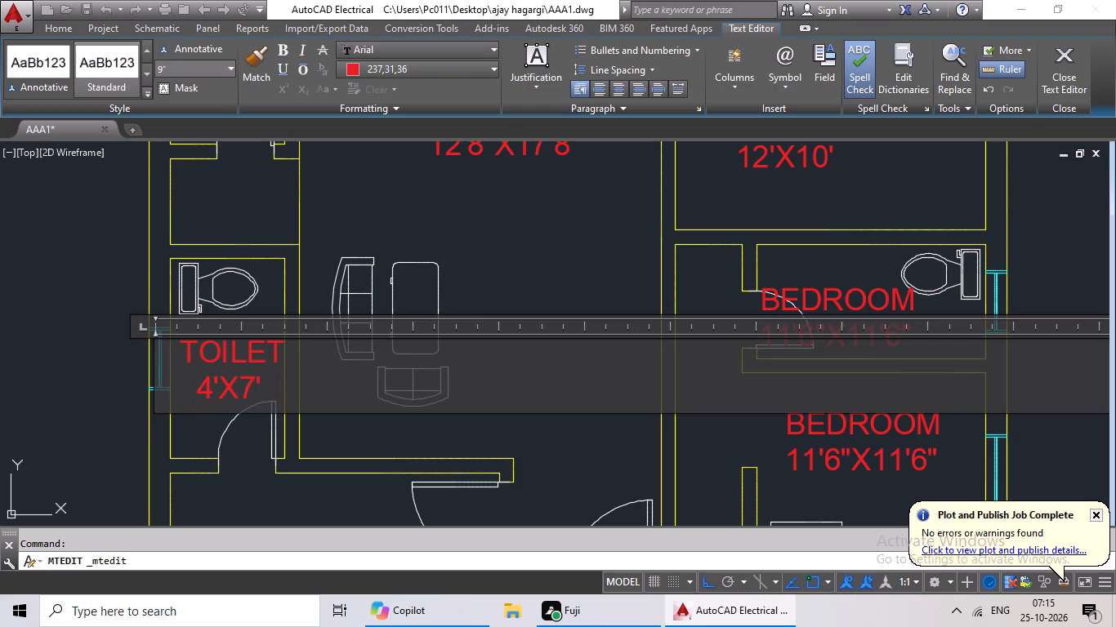
pyautogui.click(347, 441)
# Replace the label text in the toilet room south of the 12'X10' bedroom with TOILET and, on a second line, 8'X4'.
pyautogui.scroll(-1, 364, 407)
pyautogui.middleClick(397, 385)
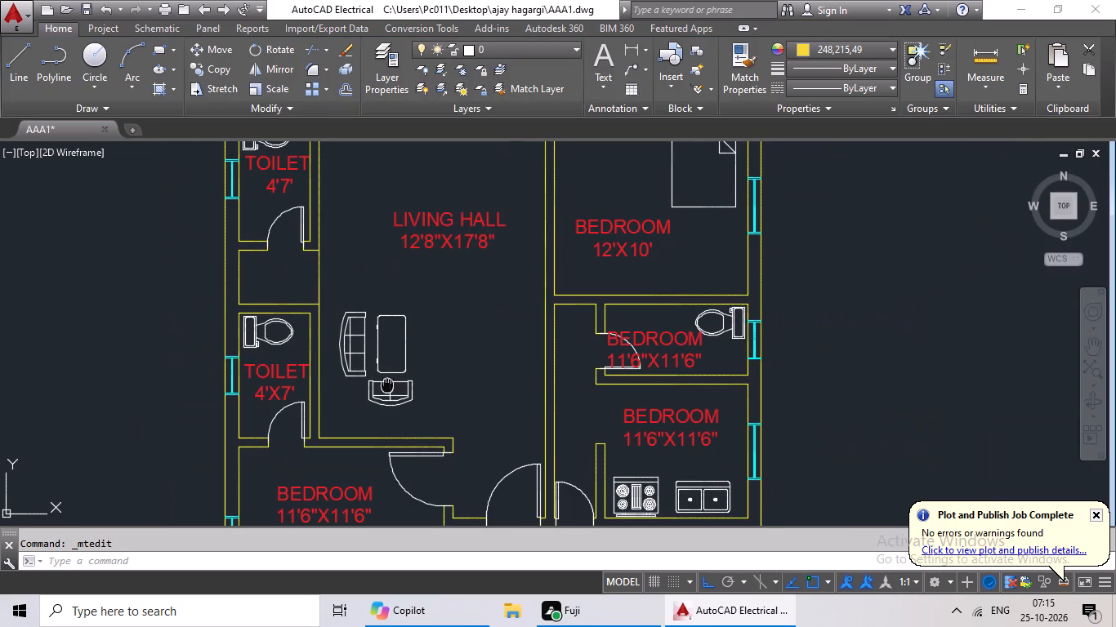
pyautogui.middleClick(324, 385)
pyautogui.moveTo(580, 411); pyautogui.dragTo(350, 366, button='middle')
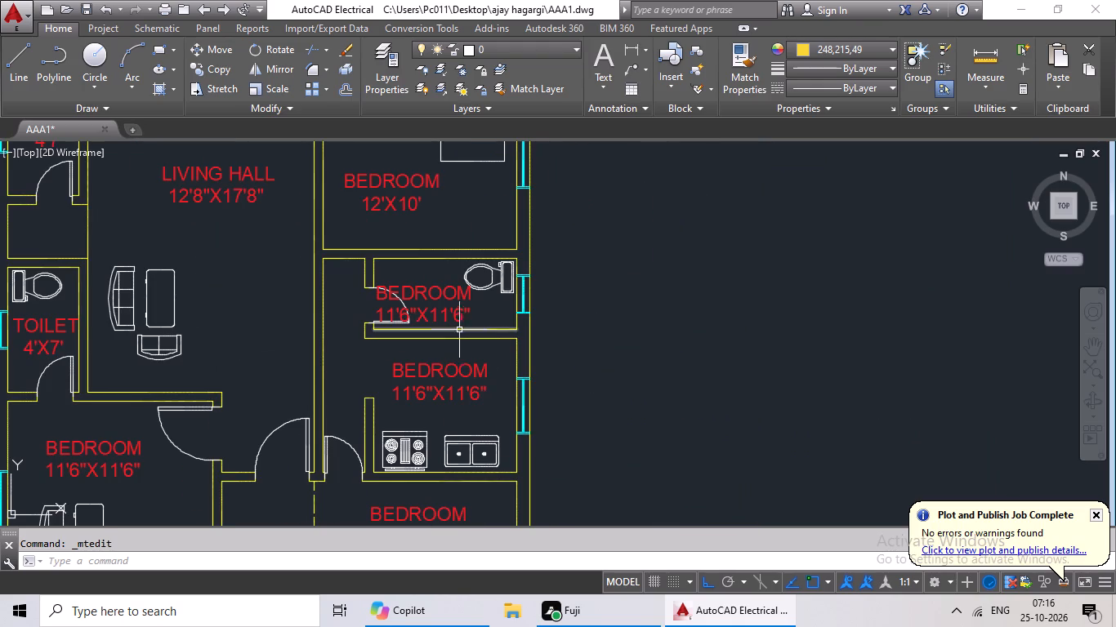
pyautogui.doubleClick(449, 299)
pyautogui.scroll(2, 471, 315)
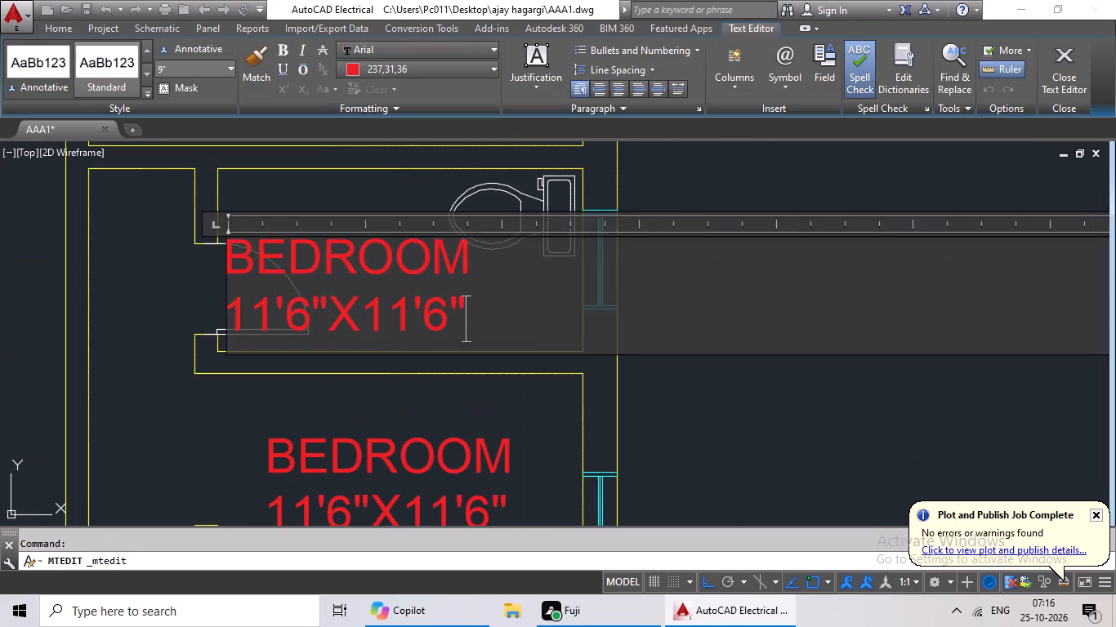
pyautogui.click(474, 318)
pyautogui.press('BackSpace')
pyautogui.press('BackSpace')
pyautogui.press('BackSpace')
pyautogui.press('BackSpace')
pyautogui.press('BackSpace')
pyautogui.press('BackSpace')
pyautogui.press('BackSpace')
pyautogui.press('BackSpace')
pyautogui.press('BackSpace')
pyautogui.press('BackSpace')
pyautogui.press('BackSpace')
pyautogui.press('BackSpace')
pyautogui.press('BackSpace')
pyautogui.press('BackSpace')
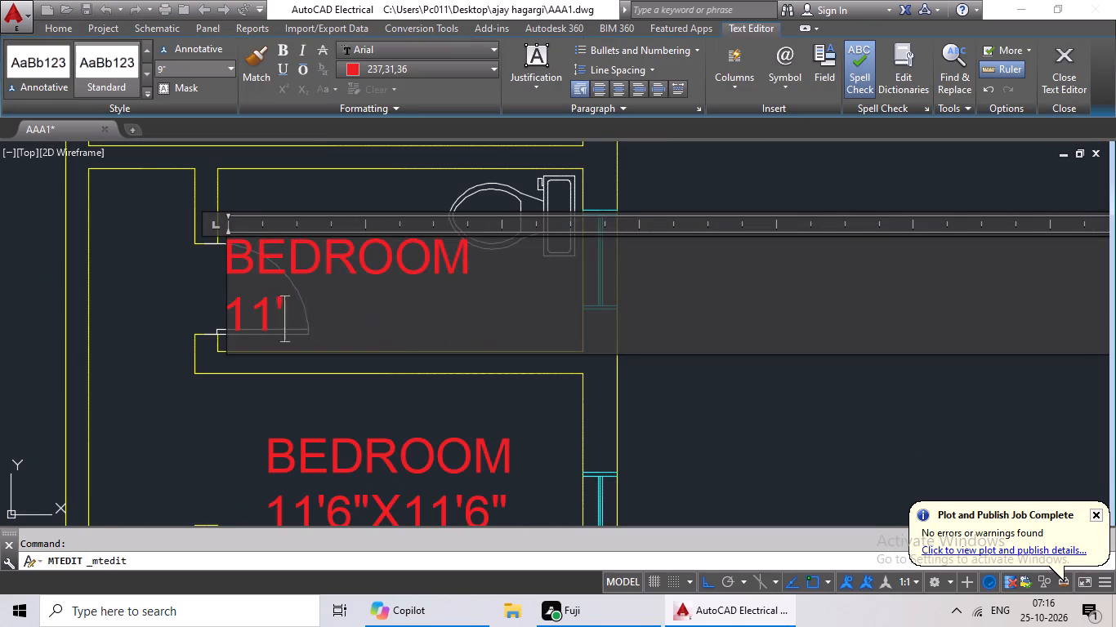
pyautogui.press('BackSpace')
pyautogui.press('BackSpace')
pyautogui.press('BackSpace')
pyautogui.press('BackSpace')
pyautogui.press('BackSpace')
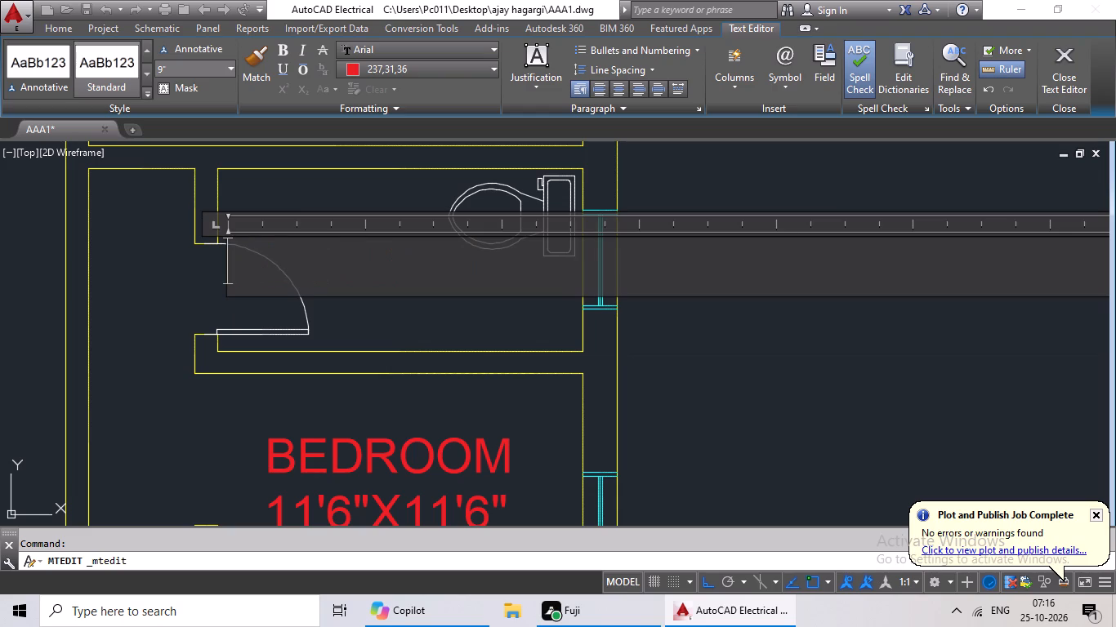
pyautogui.write('TOILETY')
pyautogui.hotkey('shift', 'BackSpace')
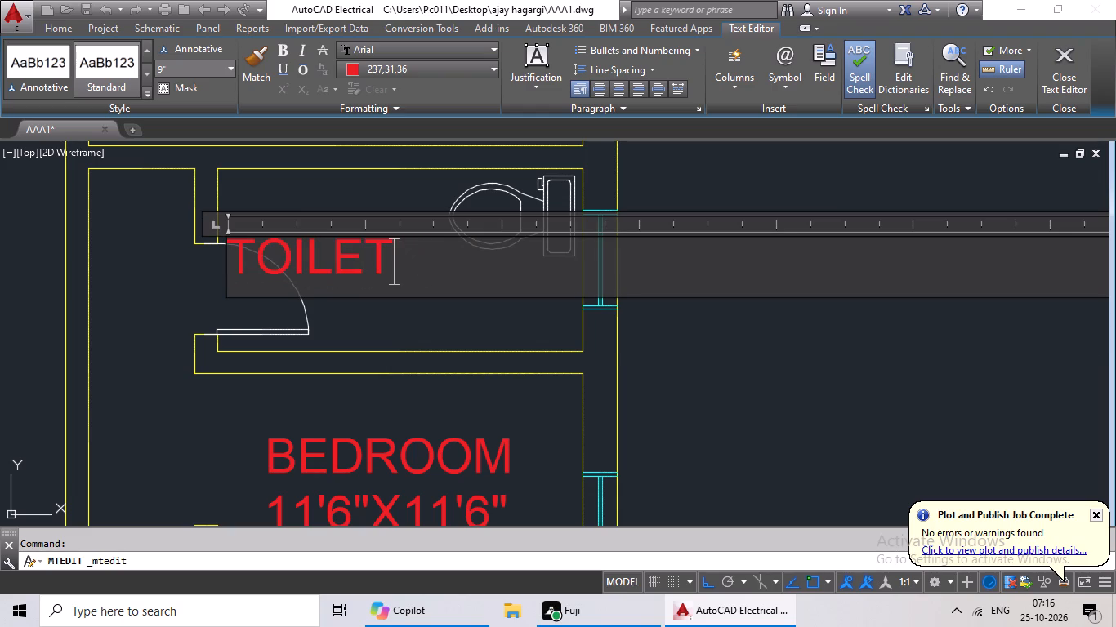
pyautogui.press('Return')
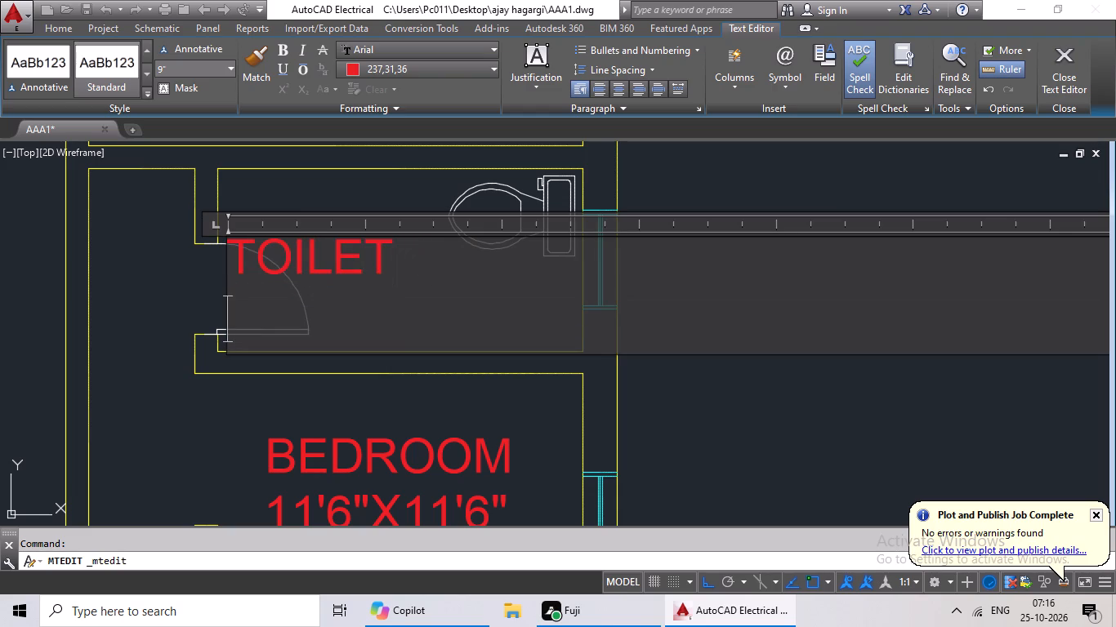
pyautogui.write("8'4")
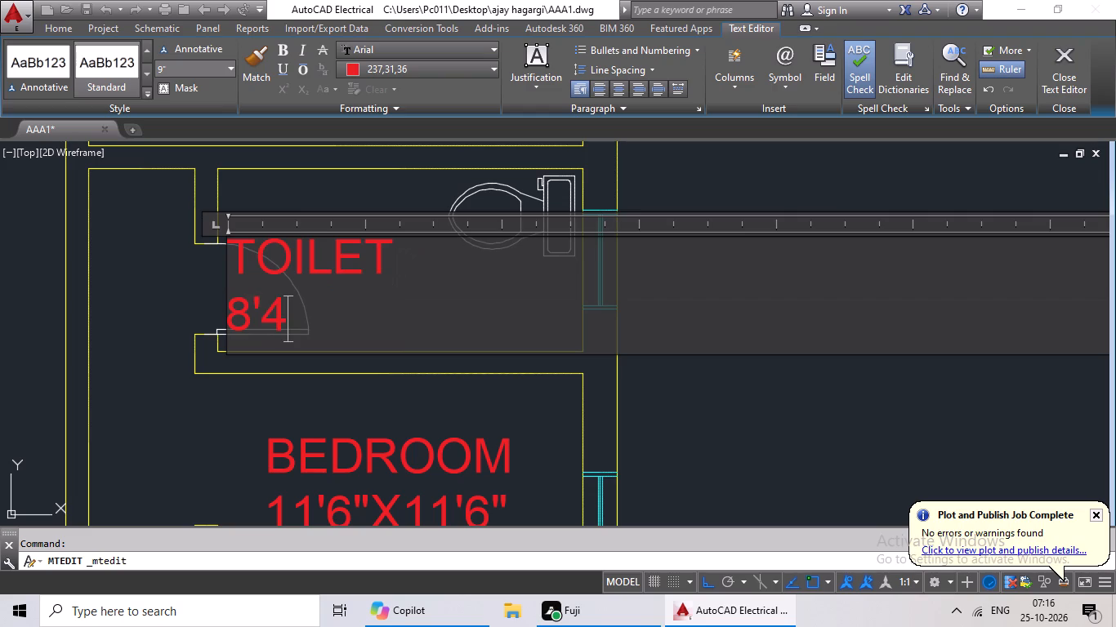
pyautogui.press("'")
pyautogui.press('BackSpace')
pyautogui.press('BackSpace')
pyautogui.hotkey('shift', 'x')
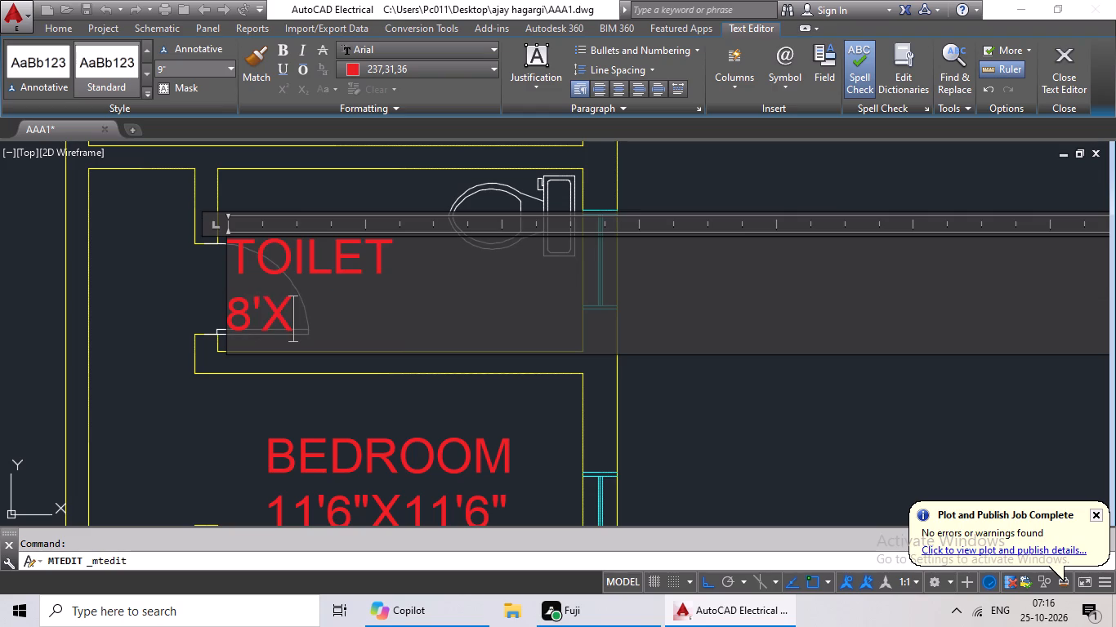
pyautogui.write("4'")
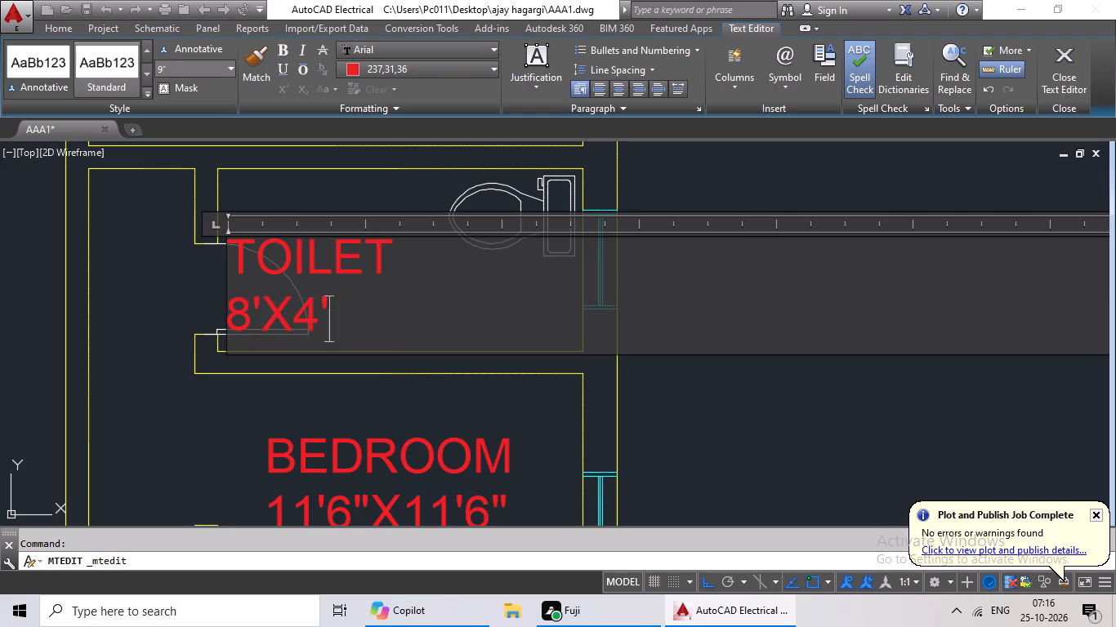
# Center the 8'X4' TOILET label in its room by indenting TOILET seven spaces and the size line ten spaces, and finish the text edit.
pyautogui.click(234, 258)
pyautogui.press('space')
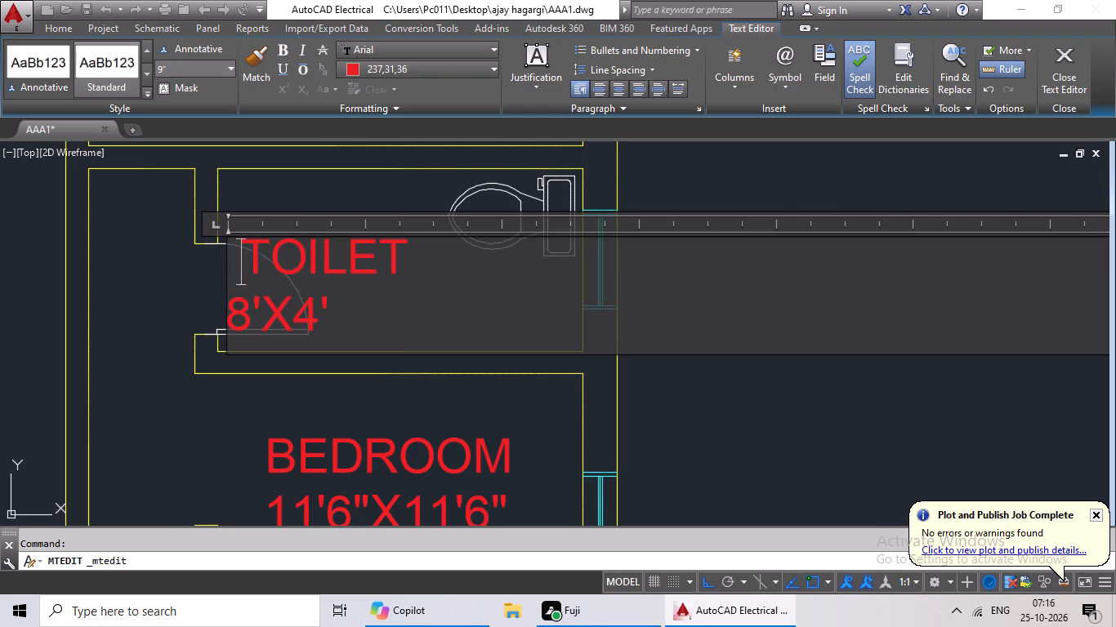
pyautogui.press('space')
pyautogui.press('space')
pyautogui.press('space')
pyautogui.press('space')
pyautogui.press('space')
pyautogui.press('space')
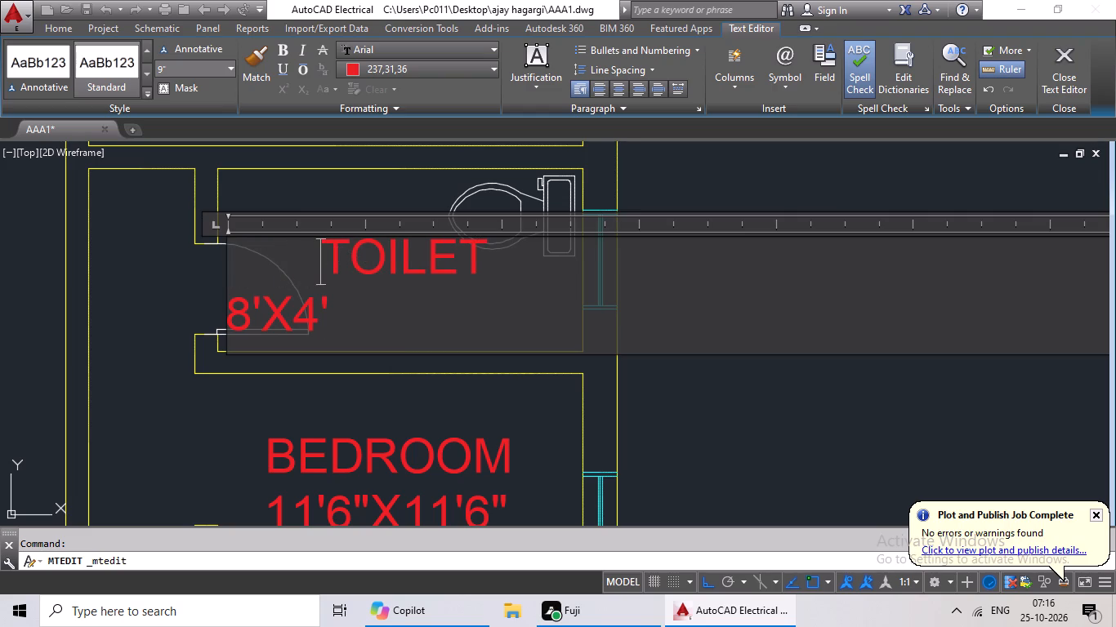
pyautogui.click(233, 312)
pyautogui.press('space')
pyautogui.press('space')
pyautogui.press('space')
pyautogui.press('space')
pyautogui.press('space')
pyautogui.press('space')
pyautogui.press('space')
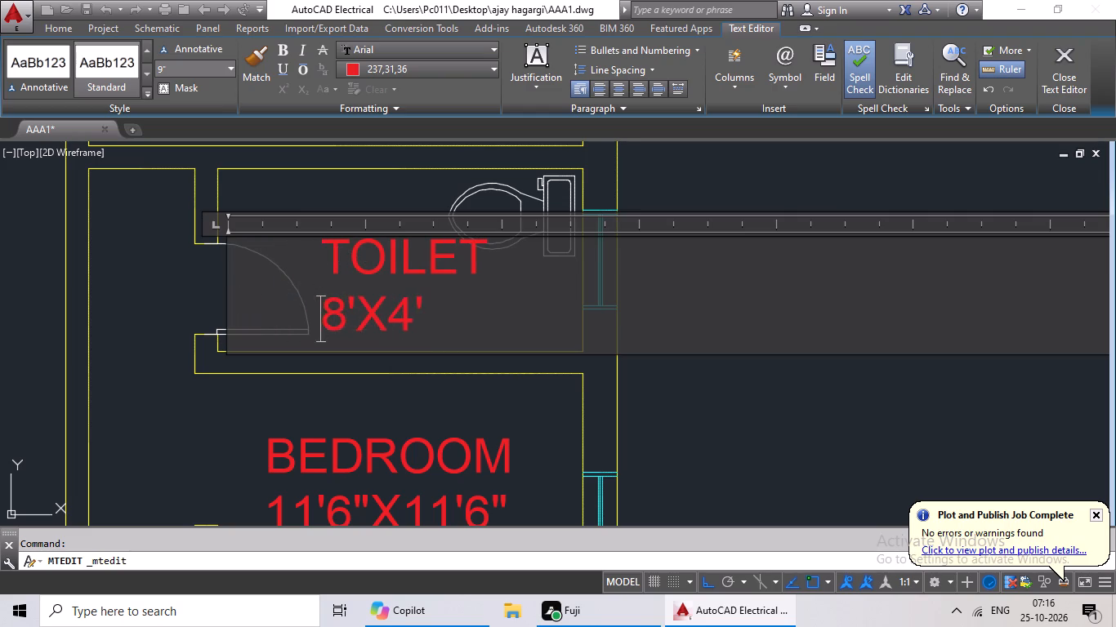
pyautogui.press('space')
pyautogui.press('space')
pyautogui.press('space')
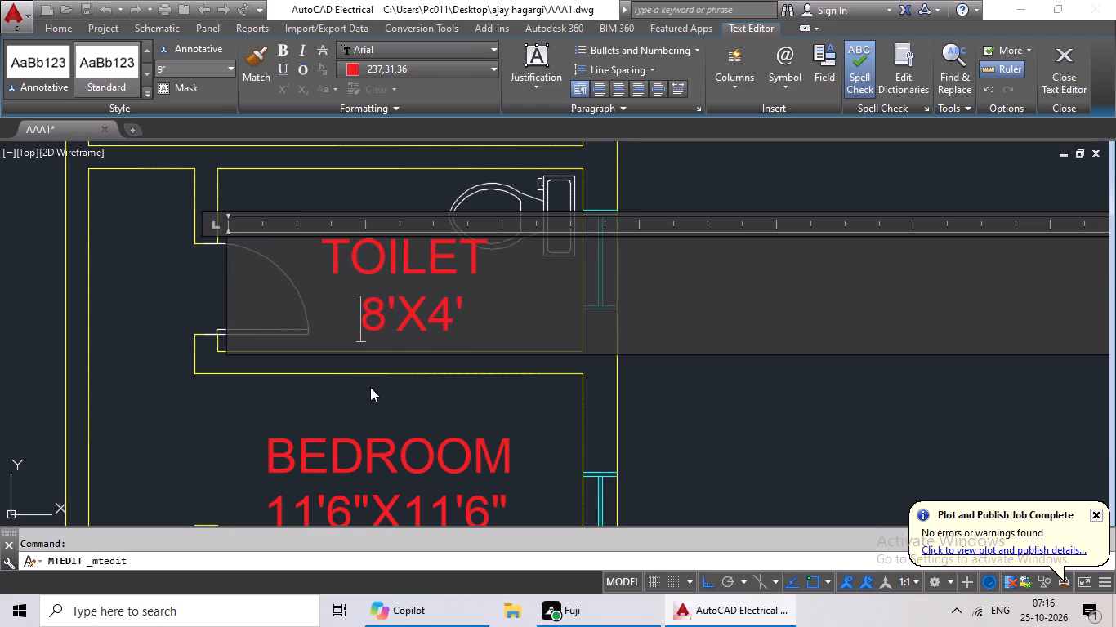
pyautogui.click(369, 396)
# Replace the label text in the room with the stove and double sink with KITCHEN and, on a second line, 8'X7'6".
pyautogui.scroll(-3, 386, 384)
pyautogui.moveTo(395, 379); pyautogui.dragTo(431, 281, button='middle')
pyautogui.moveTo(431, 304); pyautogui.dragTo(443, 260, button='middle')
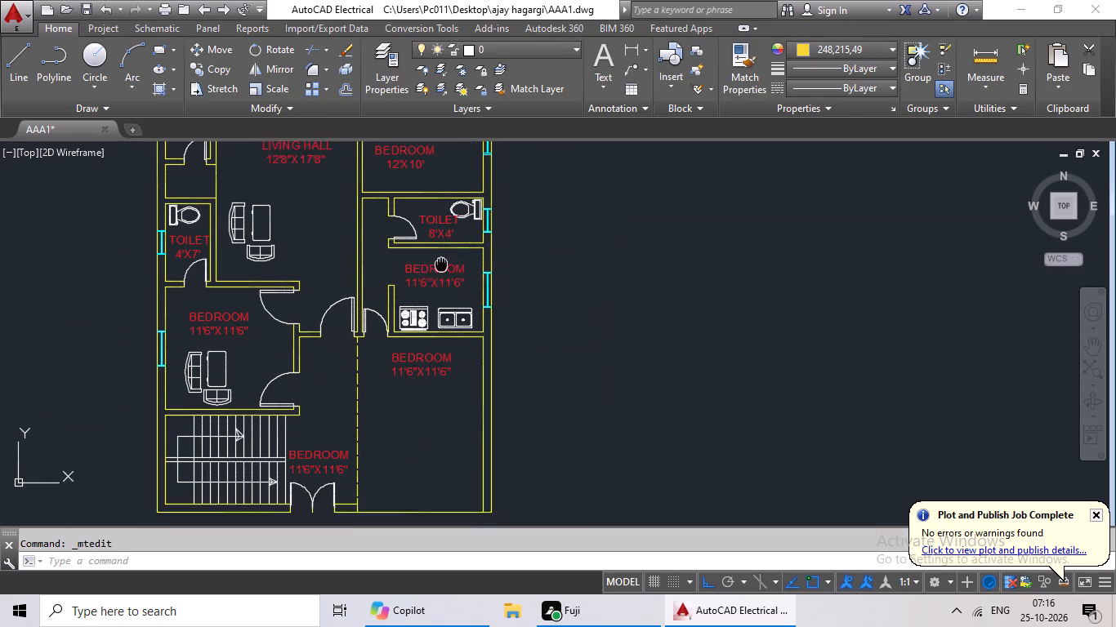
pyautogui.moveTo(443, 260); pyautogui.dragTo(446, 249, button='middle')
pyautogui.doubleClick(444, 258)
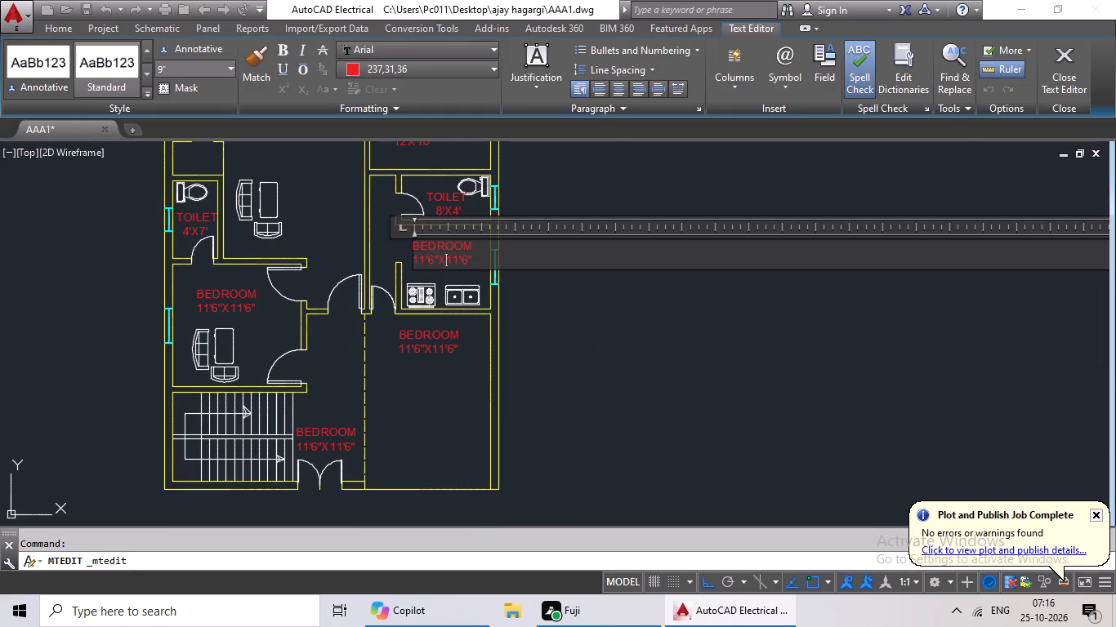
pyautogui.scroll(1, 450, 261)
pyautogui.click(490, 257)
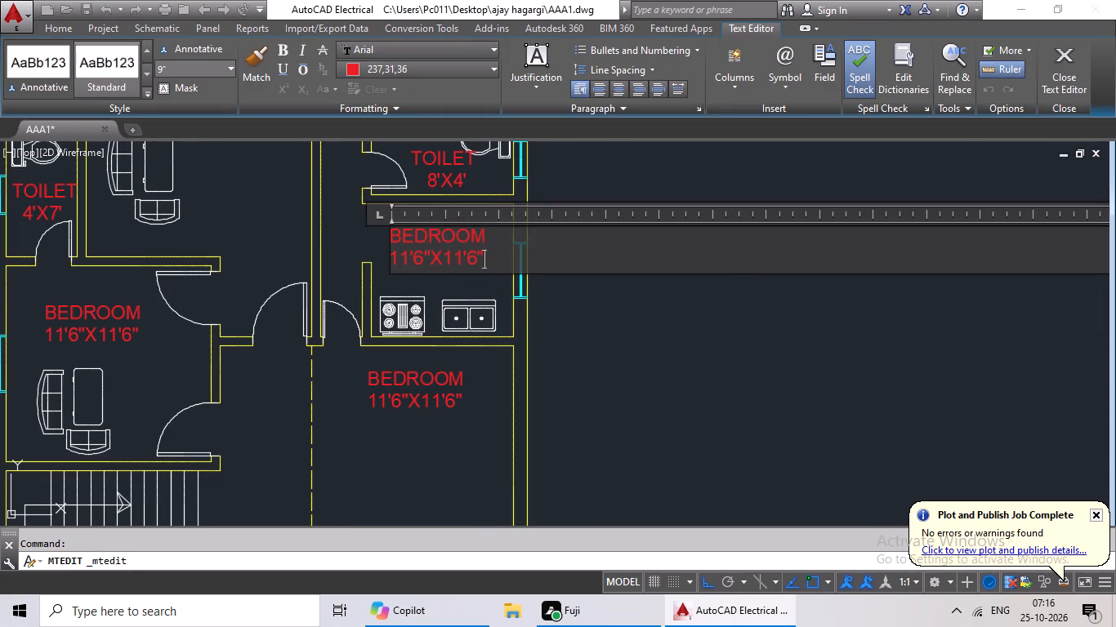
pyautogui.press('BackSpace')
pyautogui.press('BackSpace')
pyautogui.press('BackSpace')
pyautogui.press('BackSpace')
pyautogui.press('BackSpace')
pyautogui.press('BackSpace')
pyautogui.press('BackSpace')
pyautogui.press('BackSpace')
pyautogui.press('BackSpace')
pyautogui.press('BackSpace')
pyautogui.press('BackSpace')
pyautogui.press('BackSpace')
pyautogui.press('BackSpace')
pyautogui.press('BackSpace')
pyautogui.press('BackSpace')
pyautogui.press('BackSpace')
pyautogui.press('BackSpace')
pyautogui.press('BackSpace')
pyautogui.press('BackSpace')
pyautogui.press('BackSpace')
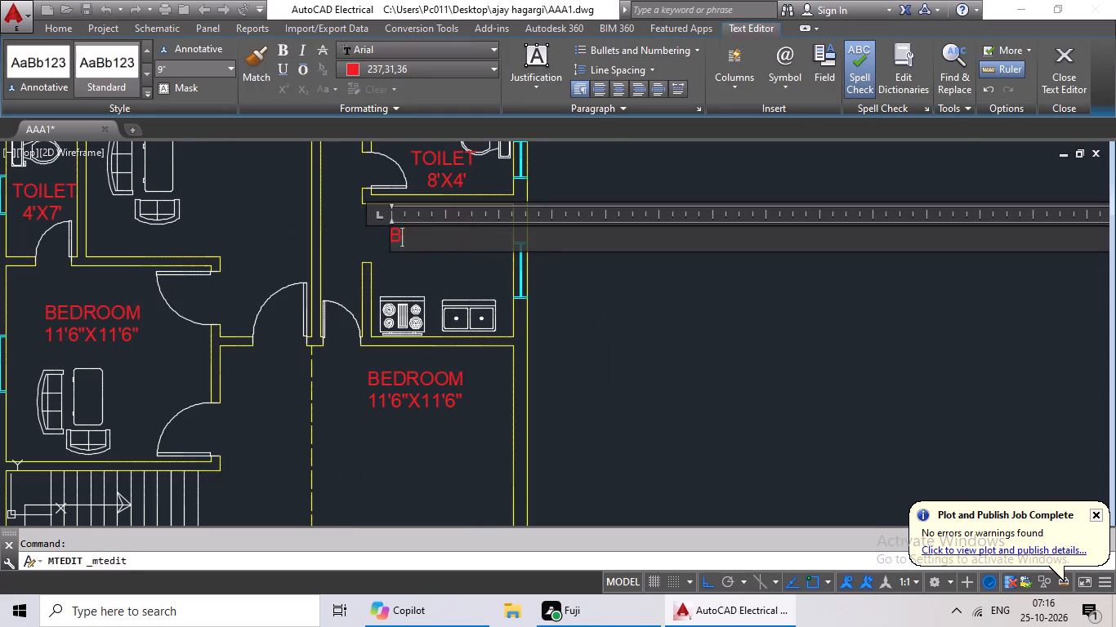
pyautogui.write('KITCHEN')
pyautogui.press('Return')
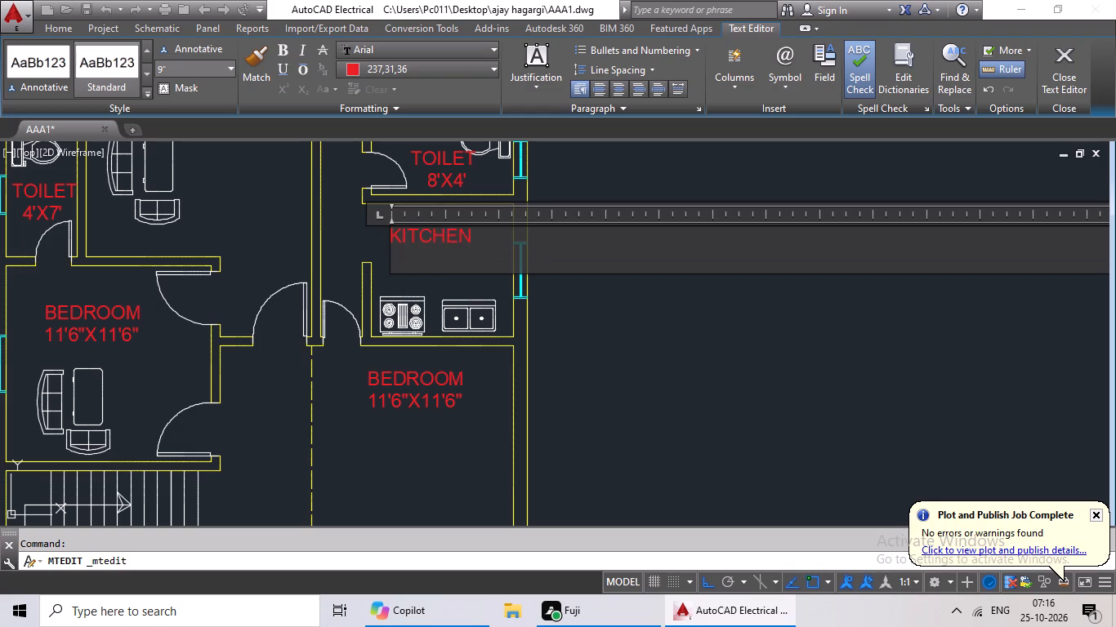
pyautogui.write("8'")
pyautogui.hotkey('shift', 'x')
pyautogui.write("7'6")
pyautogui.hotkey('shift', '"')
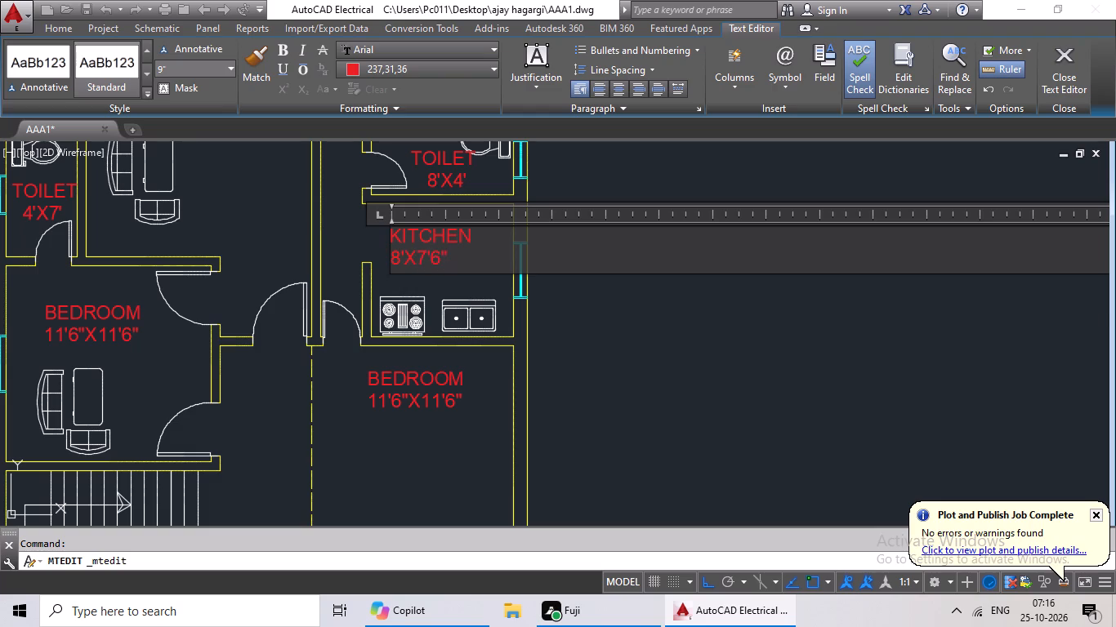
# Center the KITCHEN label in its room by indenting KITCHEN five spaces and the size line seven spaces, and finish the text edit.
pyautogui.click(391, 259)
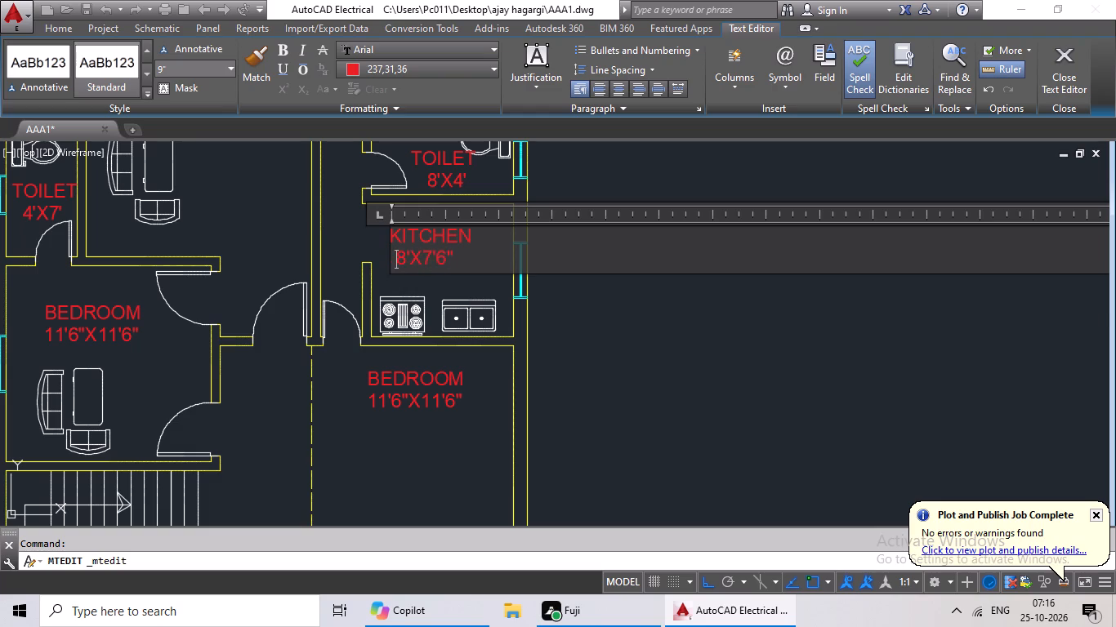
pyautogui.press('space')
pyautogui.press('space')
pyautogui.press('space')
pyautogui.press('space')
pyautogui.press('space')
pyautogui.press('space')
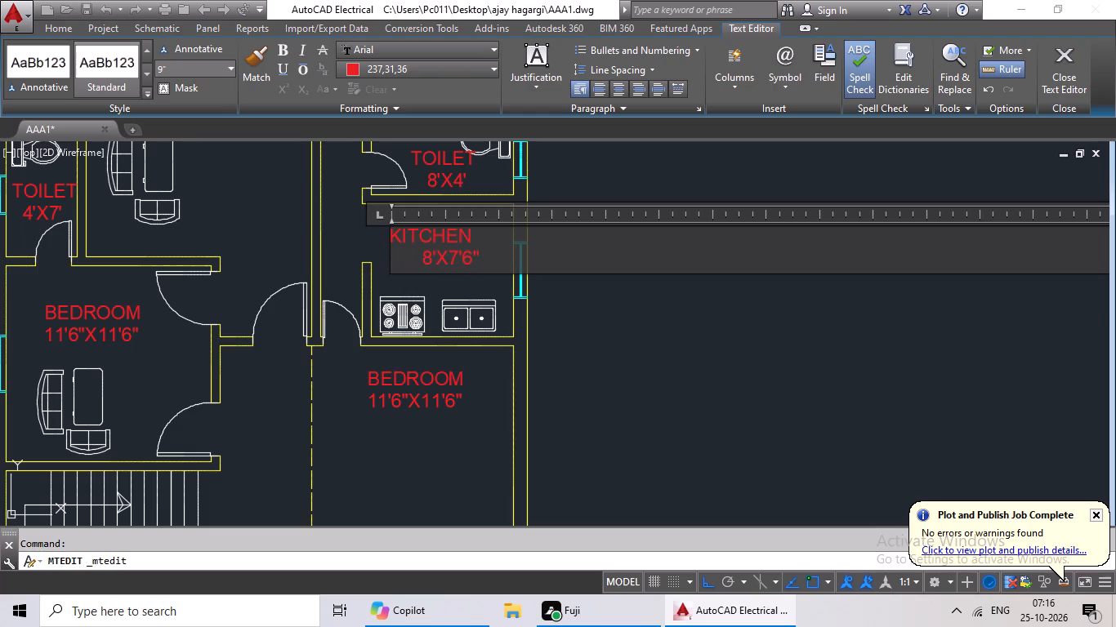
pyautogui.click(391, 238)
pyautogui.press('space')
pyautogui.press('space')
pyautogui.press('space')
pyautogui.press('space')
pyautogui.press('space')
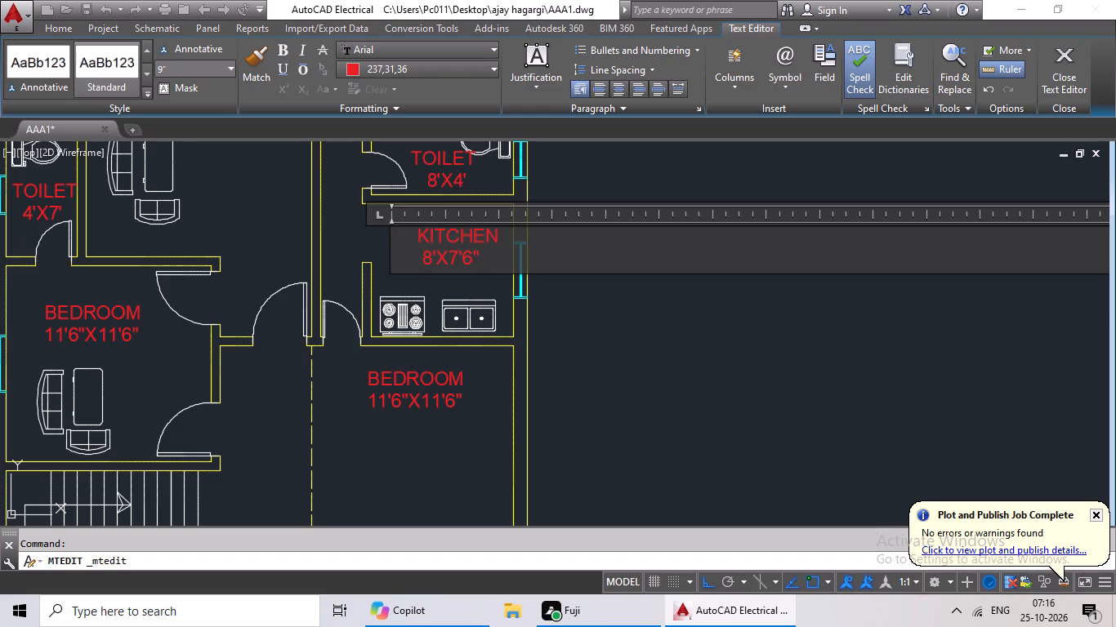
pyautogui.click(421, 259)
pyautogui.press('space')
pyautogui.click(626, 327)
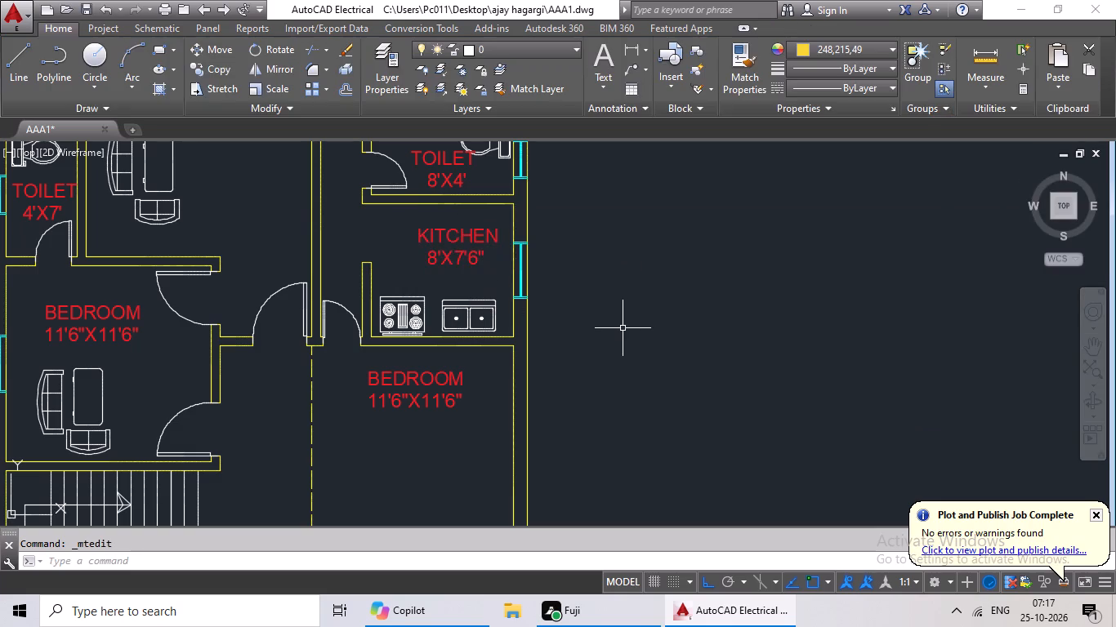
# Replace the label text in the sofa-furnished room north of the staircase with GUEST ROOM and, on a second line, 12'X12'.
pyautogui.scroll(-1, 623, 328)
pyautogui.moveTo(632, 322); pyautogui.dragTo(590, 327, button='middle')
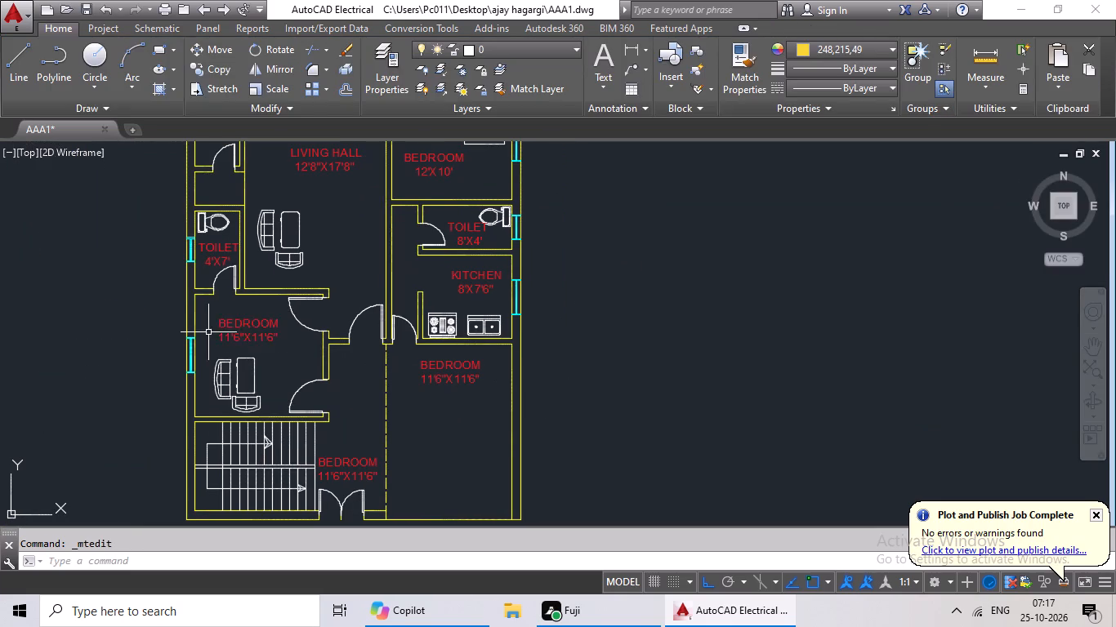
pyautogui.doubleClick(230, 332)
pyautogui.scroll(1, 260, 332)
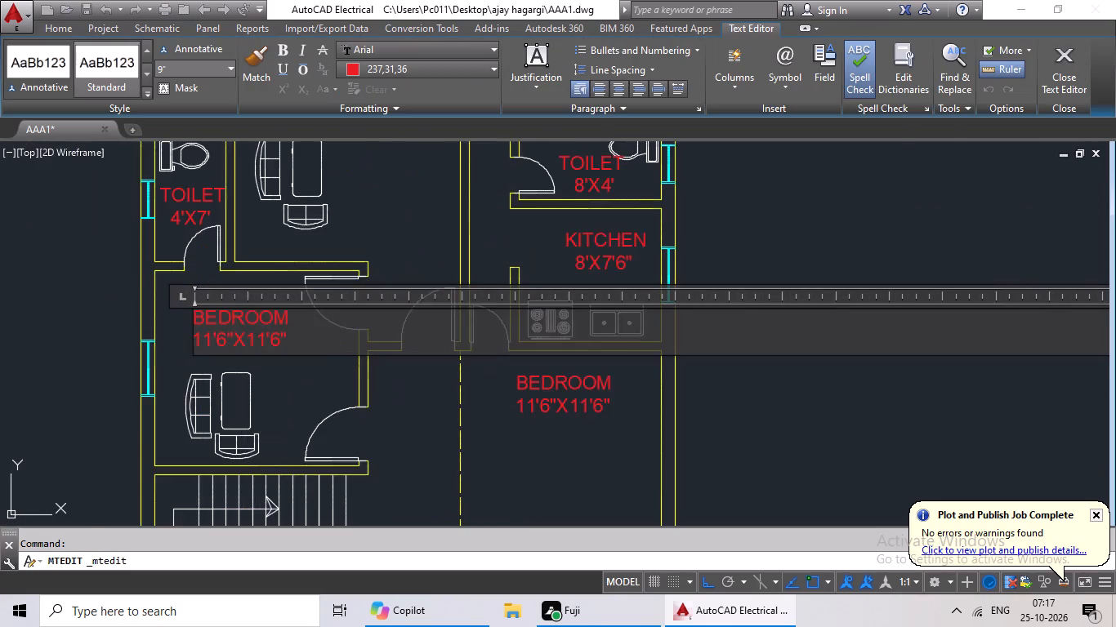
pyautogui.scroll(1, 261, 332)
pyautogui.click(342, 347)
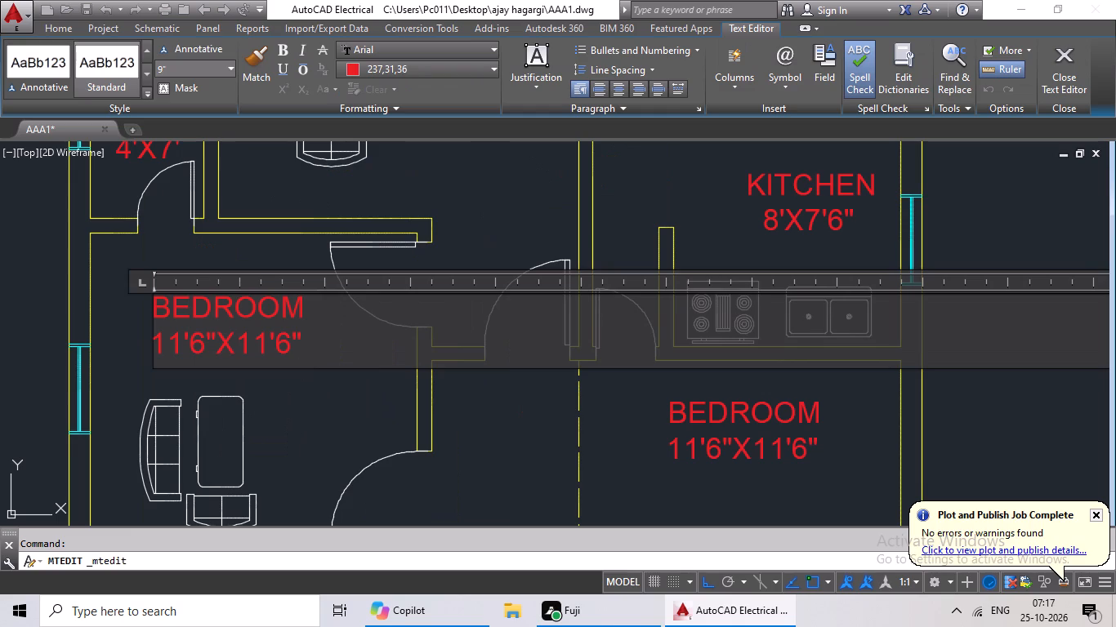
pyautogui.press('BackSpace')
pyautogui.press('BackSpace')
pyautogui.press('BackSpace')
pyautogui.press('BackSpace')
pyautogui.press('BackSpace')
pyautogui.press('BackSpace')
pyautogui.press('BackSpace')
pyautogui.press('BackSpace')
pyautogui.press('BackSpace')
pyautogui.press('BackSpace')
pyautogui.press('BackSpace')
pyautogui.press('BackSpace')
pyautogui.press('BackSpace')
pyautogui.press('BackSpace')
pyautogui.press('BackSpace')
pyautogui.press('BackSpace')
pyautogui.press('BackSpace')
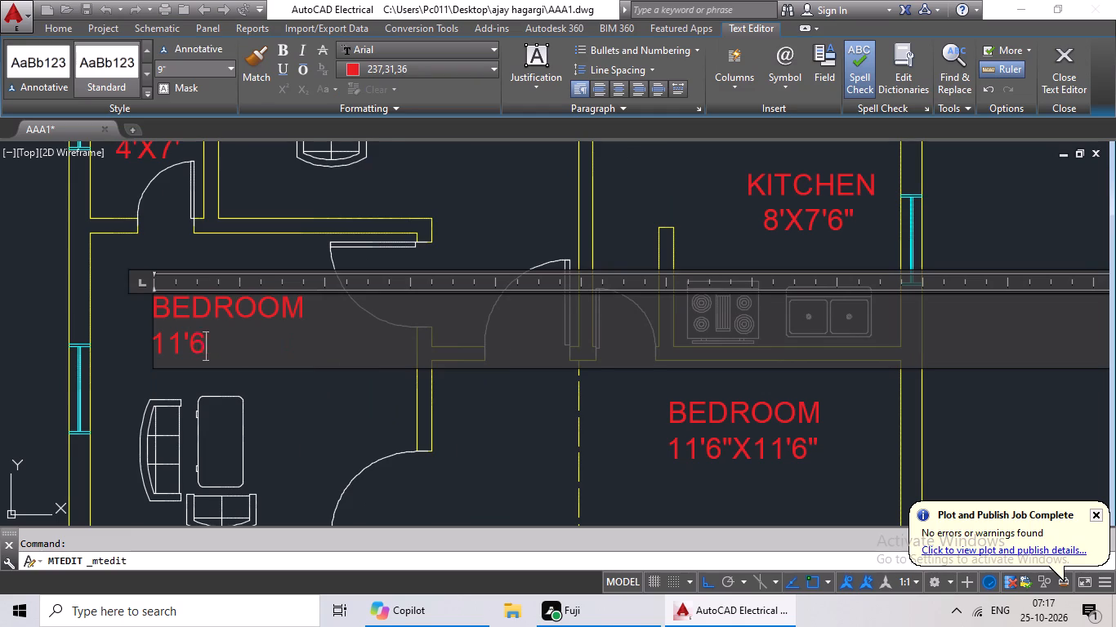
pyautogui.press('BackSpace')
pyautogui.press('BackSpace')
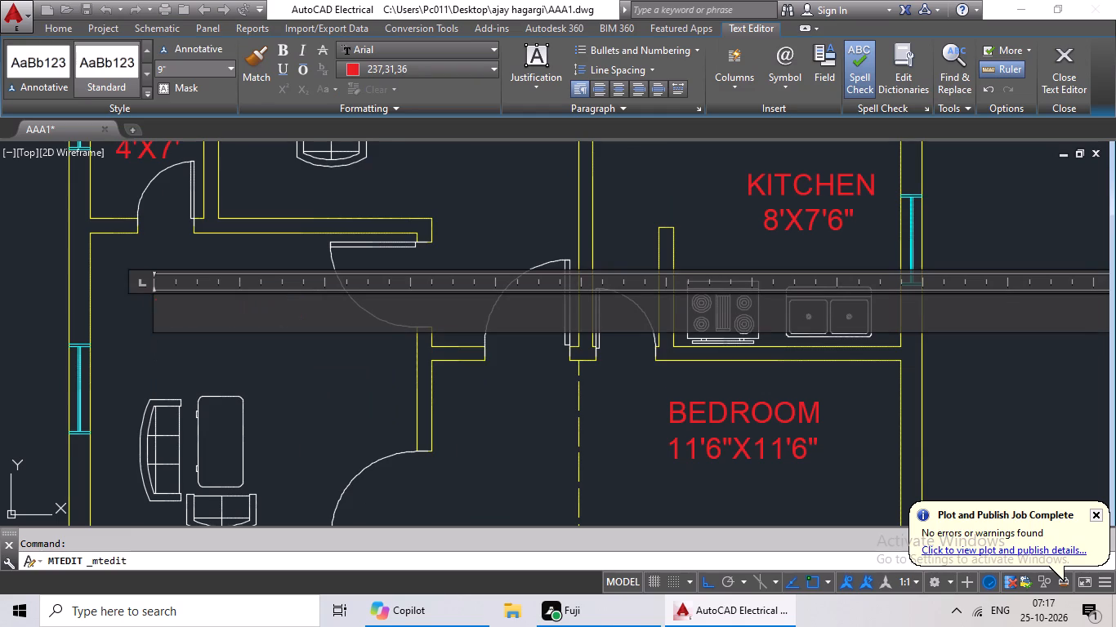
pyautogui.write('GUEST')
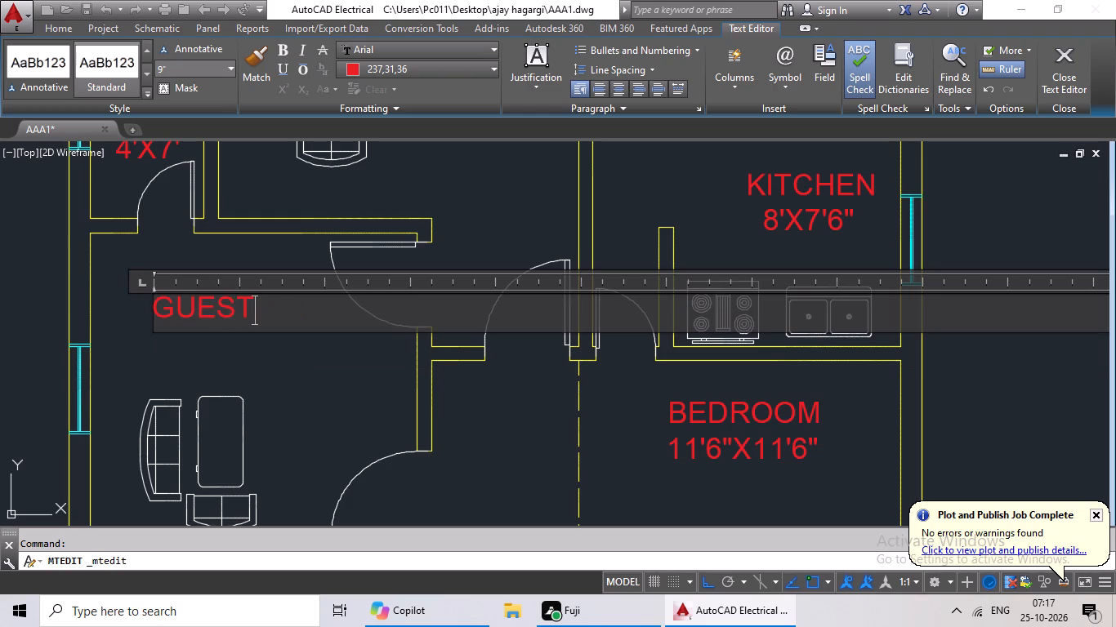
pyautogui.press('space')
pyautogui.write('ROOM')
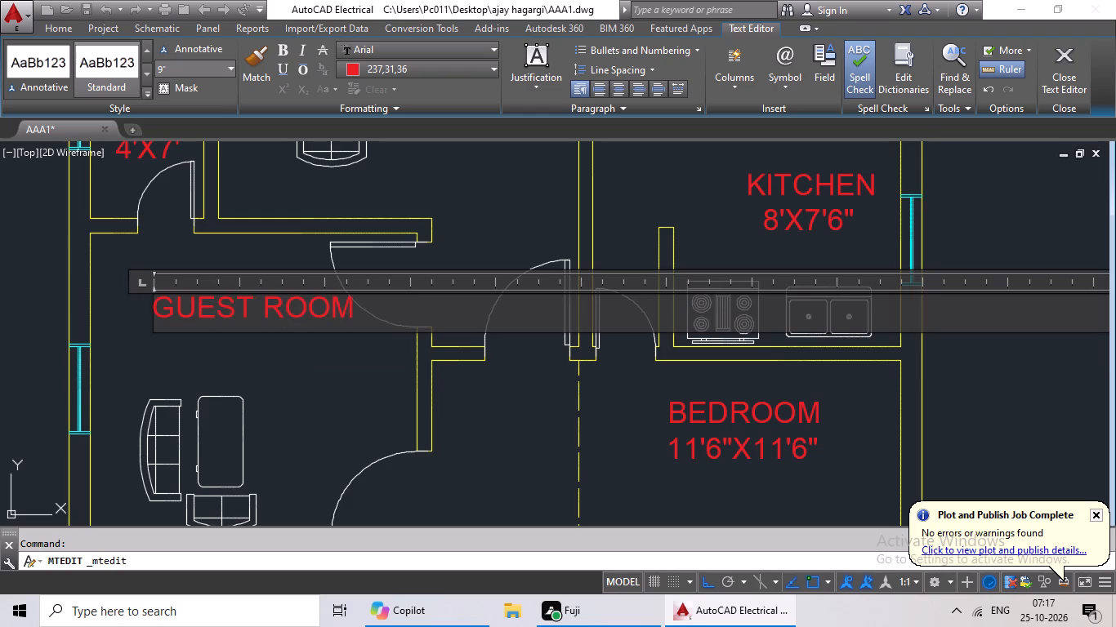
pyautogui.press('Return')
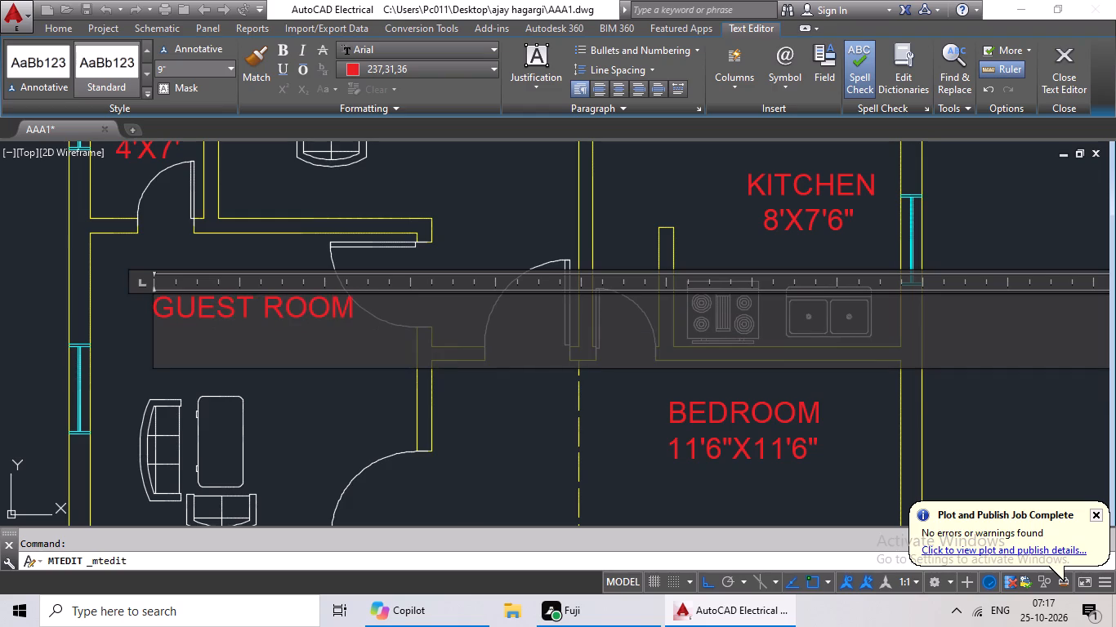
pyautogui.write("12'")
pyautogui.write("X12'")
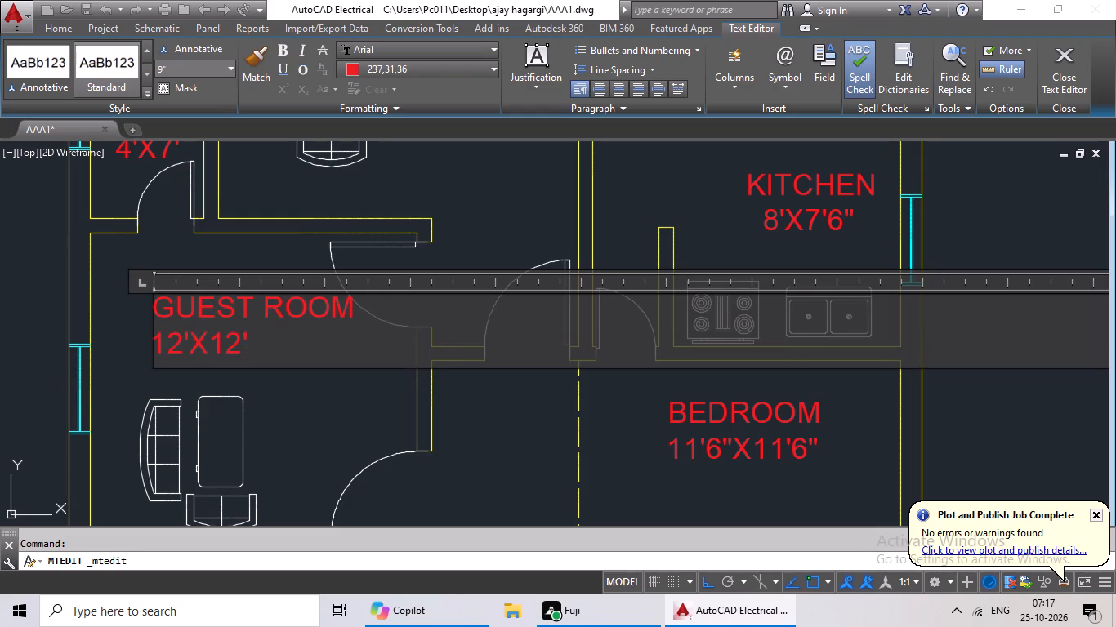
# Center the size line under GUEST ROOM by indenting it seven spaces, and finish the text edit.
pyautogui.click(158, 349)
pyautogui.press('space')
pyautogui.press('space')
pyautogui.press('space')
pyautogui.press('space')
pyautogui.press('space')
pyautogui.press('space')
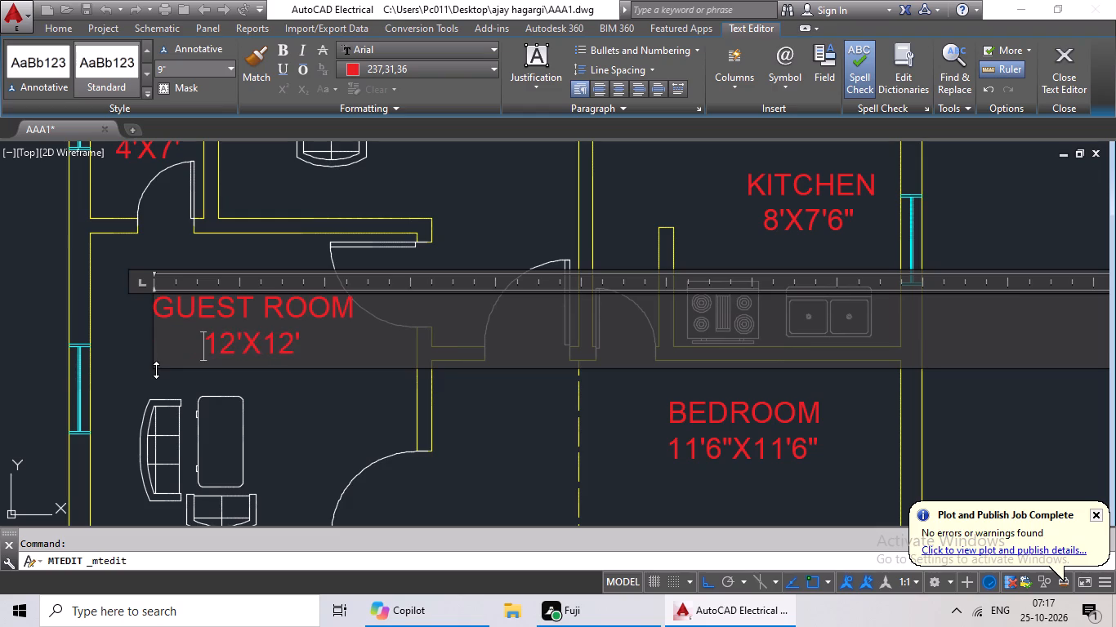
pyautogui.press('space')
pyautogui.click(295, 425)
# Replace the BEDROOM label in the open area south of the kitchen with PARKING and, on a second line, 12'4"X15'.
pyautogui.scroll(-1, 344, 399)
pyautogui.moveTo(348, 396); pyautogui.dragTo(248, 336, button='middle')
pyautogui.moveTo(292, 345); pyautogui.dragTo(283, 345, button='middle')
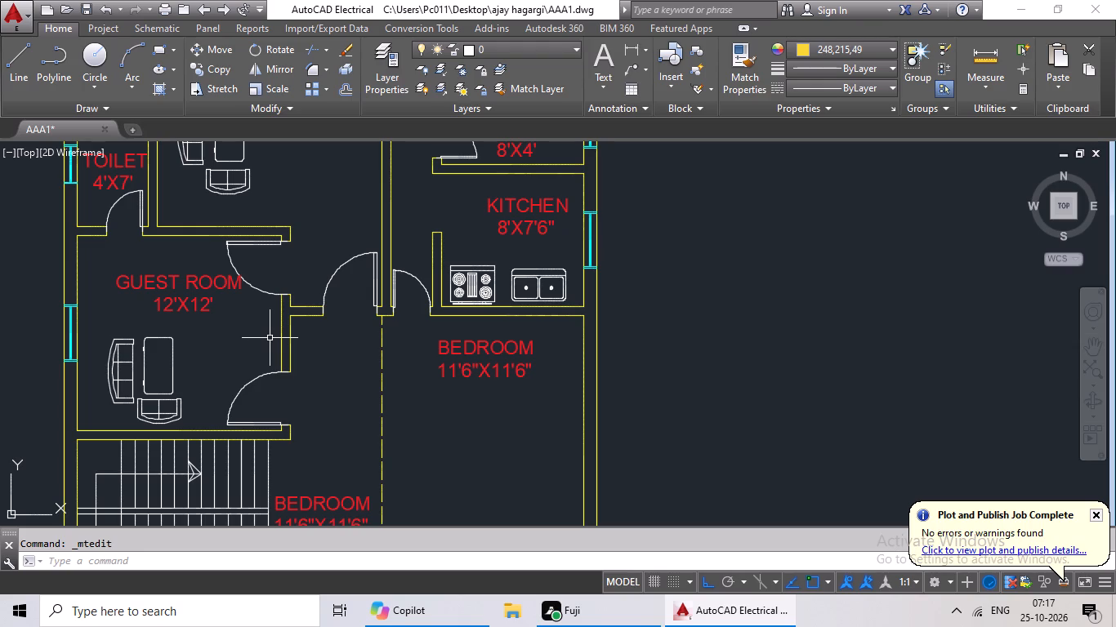
pyautogui.scroll(-2, 309, 331)
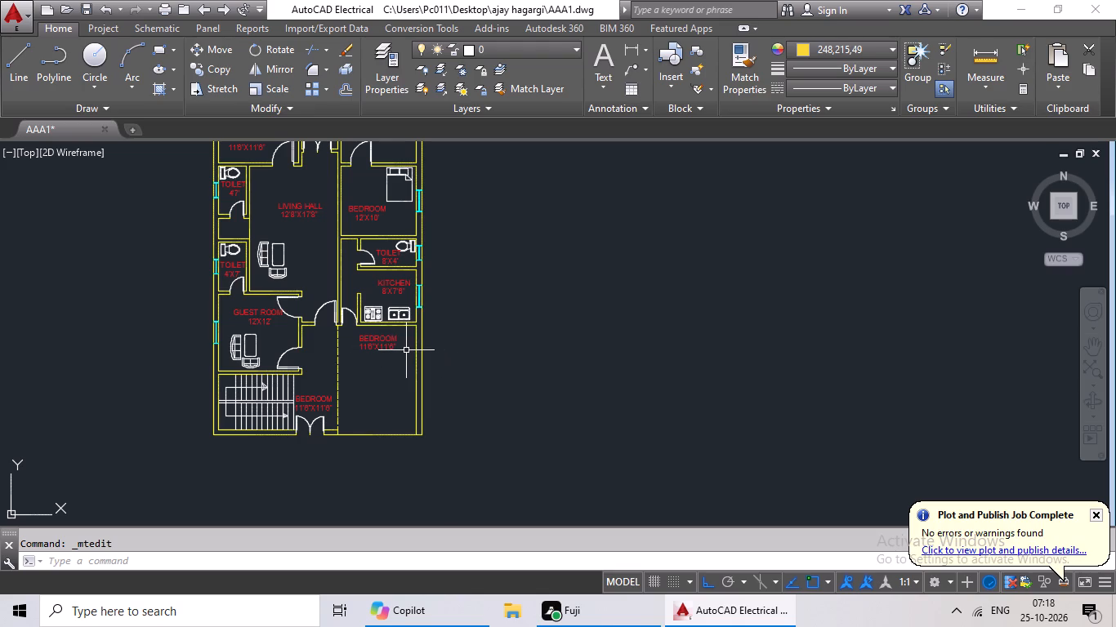
pyautogui.scroll(2, 388, 349)
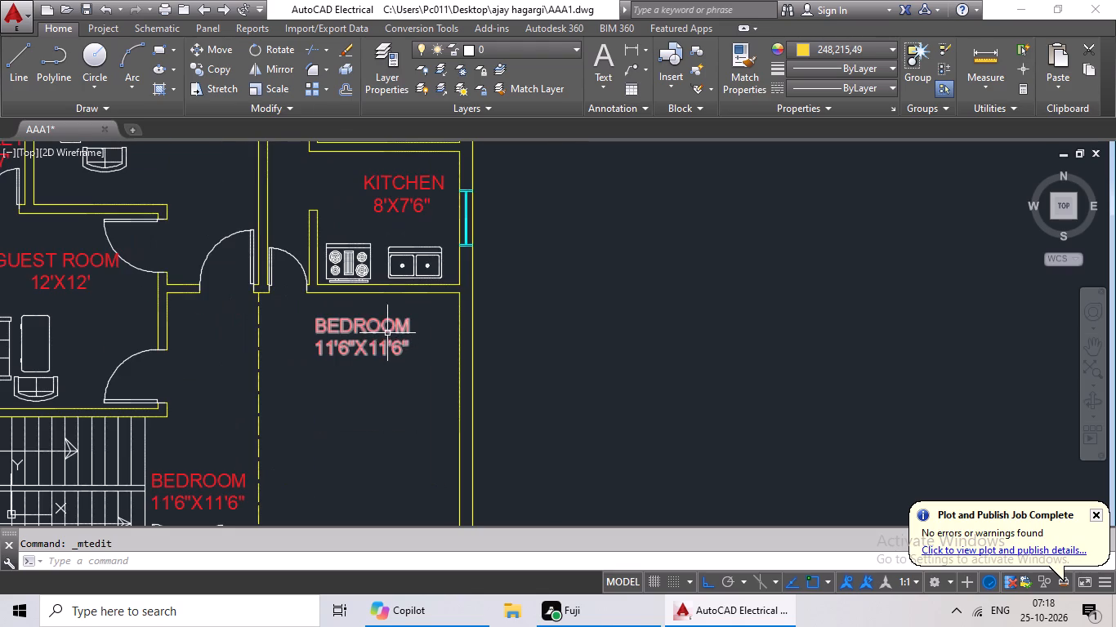
pyautogui.doubleClick(387, 330)
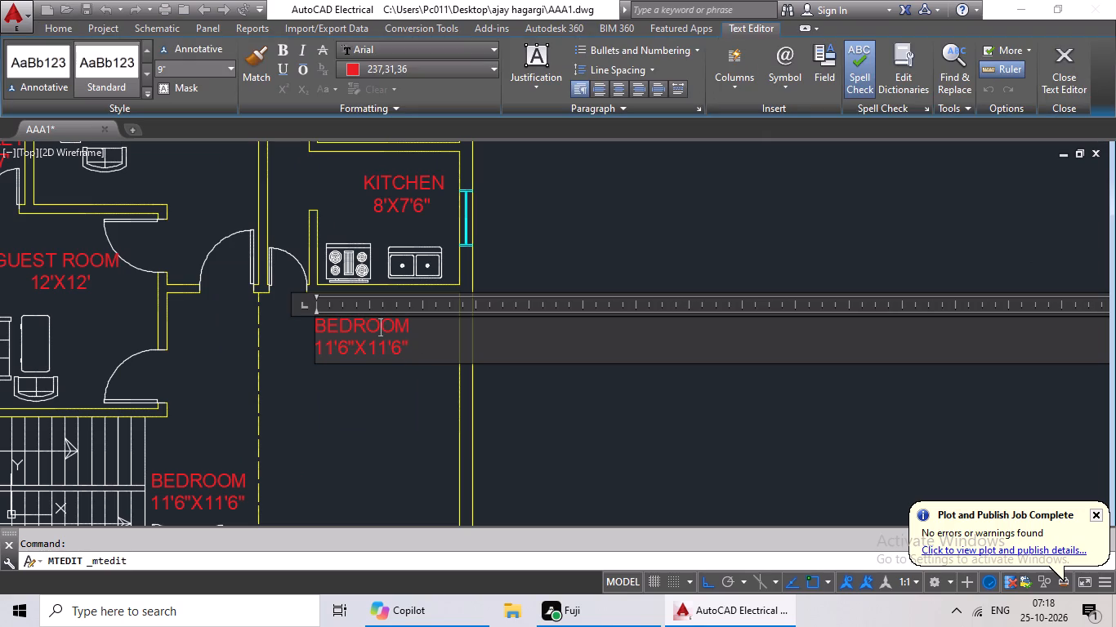
pyautogui.click(416, 350)
pyautogui.press('BackSpace')
pyautogui.press('BackSpace')
pyautogui.press('BackSpace')
pyautogui.press('BackSpace')
pyautogui.press('BackSpace')
pyautogui.press('BackSpace')
pyautogui.press('BackSpace')
pyautogui.press('BackSpace')
pyautogui.press('BackSpace')
pyautogui.press('BackSpace')
pyautogui.press('BackSpace')
pyautogui.press('BackSpace')
pyautogui.press('BackSpace')
pyautogui.press('BackSpace')
pyautogui.press('BackSpace')
pyautogui.press('BackSpace')
pyautogui.press('BackSpace')
pyautogui.press('BackSpace')
pyautogui.press('BackSpace')
pyautogui.press('BackSpace')
pyautogui.write('PAR')
pyautogui.hotkey('shift', 'j')
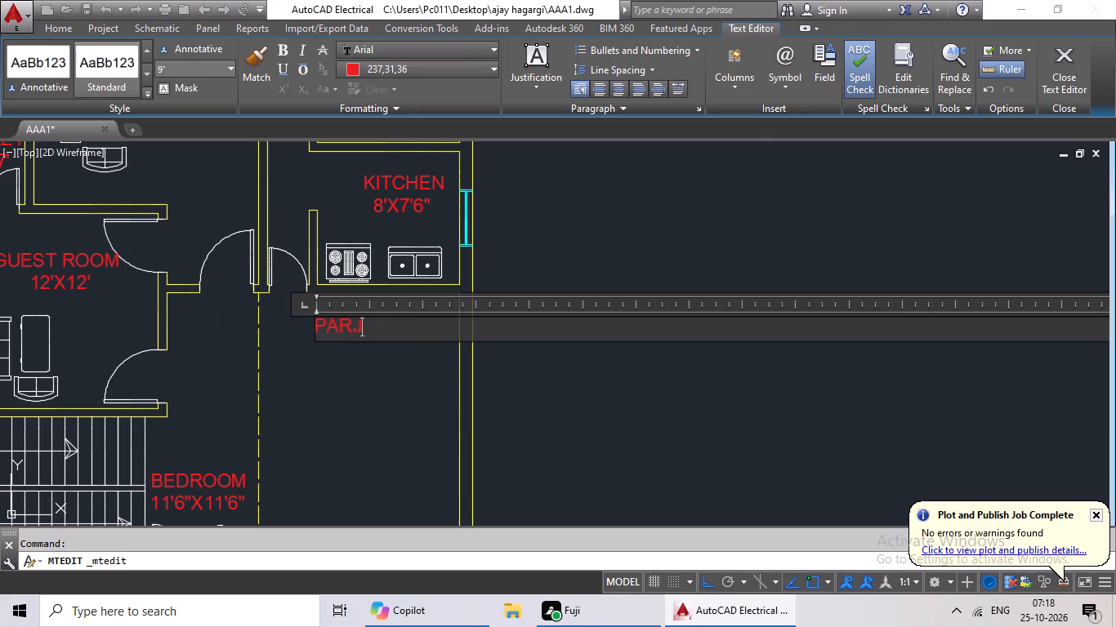
pyautogui.hotkey('shift', 'BackSpace')
pyautogui.write('KING')
pyautogui.press('Return')
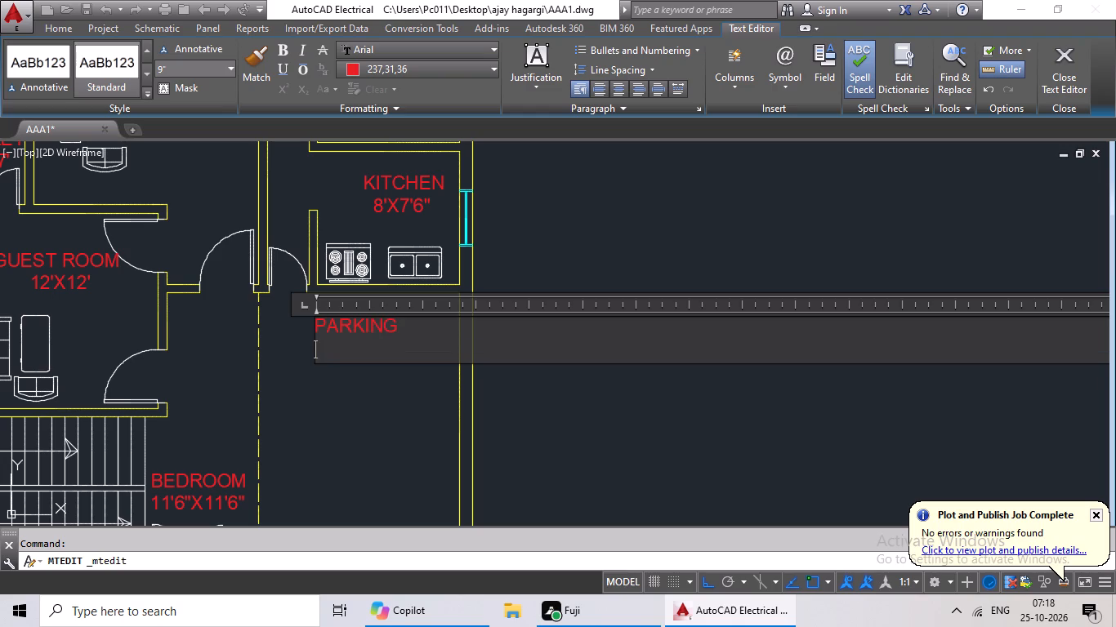
pyautogui.write('12\'4"')
pyautogui.hotkey('shift', 'x')
pyautogui.write("15'")
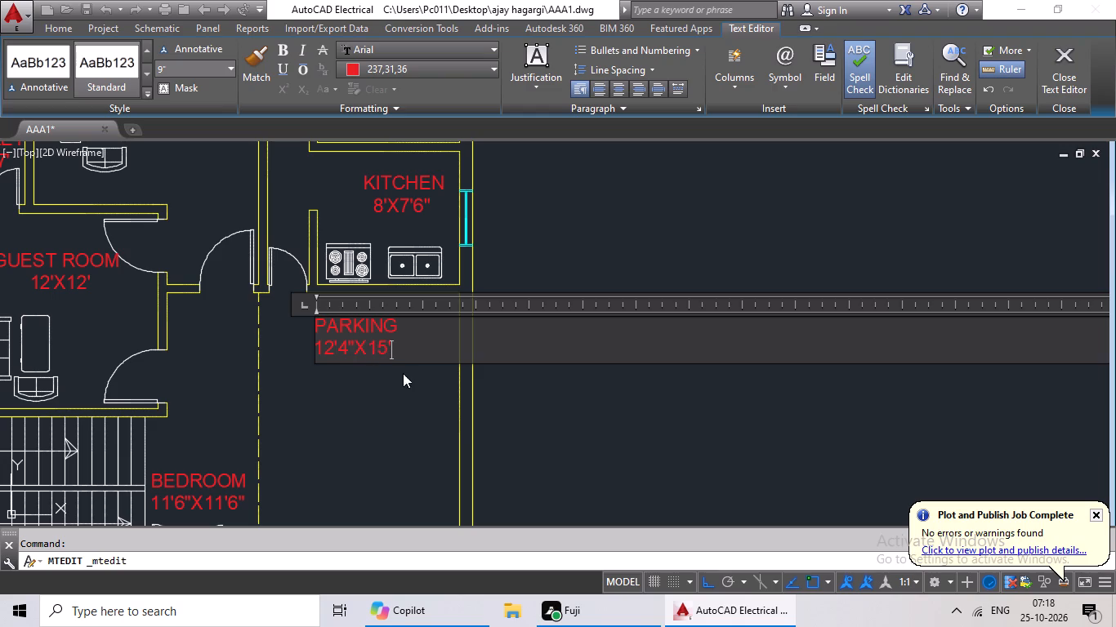
pyautogui.click(391, 385)
# Replace the whole BEDROOM label text between the staircase and the dashed line, above the double door, with ENTRY.
pyautogui.scroll(-1, 390, 381)
pyautogui.moveTo(364, 395); pyautogui.dragTo(435, 366, button='middle')
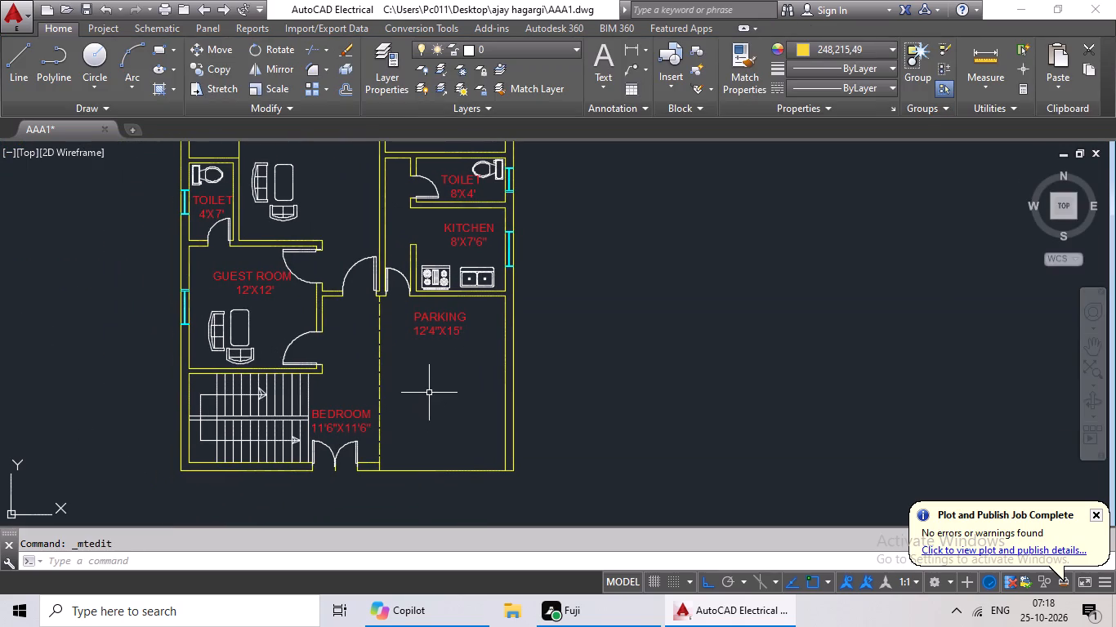
pyautogui.doubleClick(359, 429)
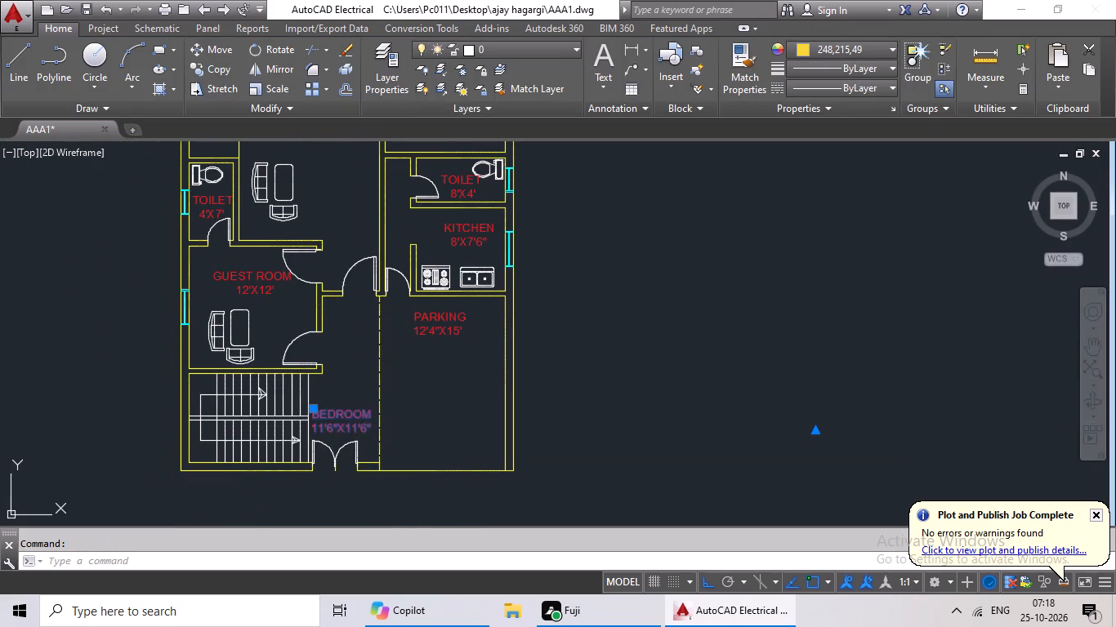
pyautogui.scroll(2, 351, 442)
pyautogui.click(397, 407)
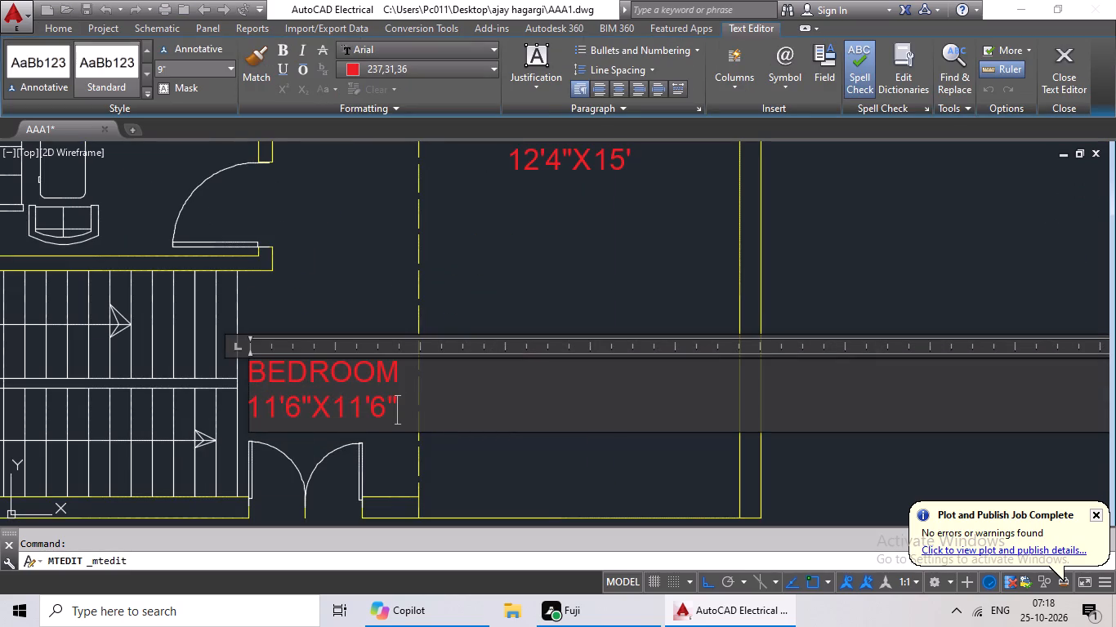
pyautogui.press('BackSpace')
pyautogui.press('BackSpace')
pyautogui.press('BackSpace')
pyautogui.press('BackSpace')
pyautogui.press('BackSpace')
pyautogui.press('BackSpace')
pyautogui.press('BackSpace')
pyautogui.press('BackSpace')
pyautogui.press('BackSpace')
pyautogui.press('BackSpace')
pyautogui.press('BackSpace')
pyautogui.press('BackSpace')
pyautogui.press('BackSpace')
pyautogui.press('BackSpace')
pyautogui.press('BackSpace')
pyautogui.press('BackSpace')
pyautogui.press('BackSpace')
pyautogui.press('BackSpace')
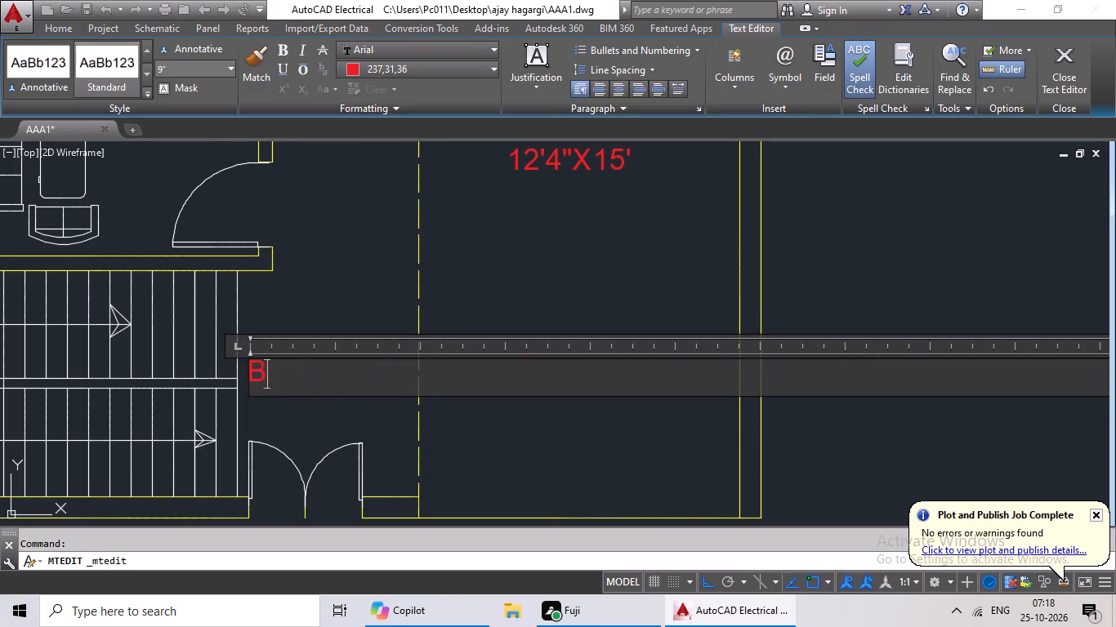
pyautogui.press('BackSpace')
pyautogui.hotkey('shift', 'e')
pyautogui.write('NT')
pyautogui.hotkey('shift', 'r')
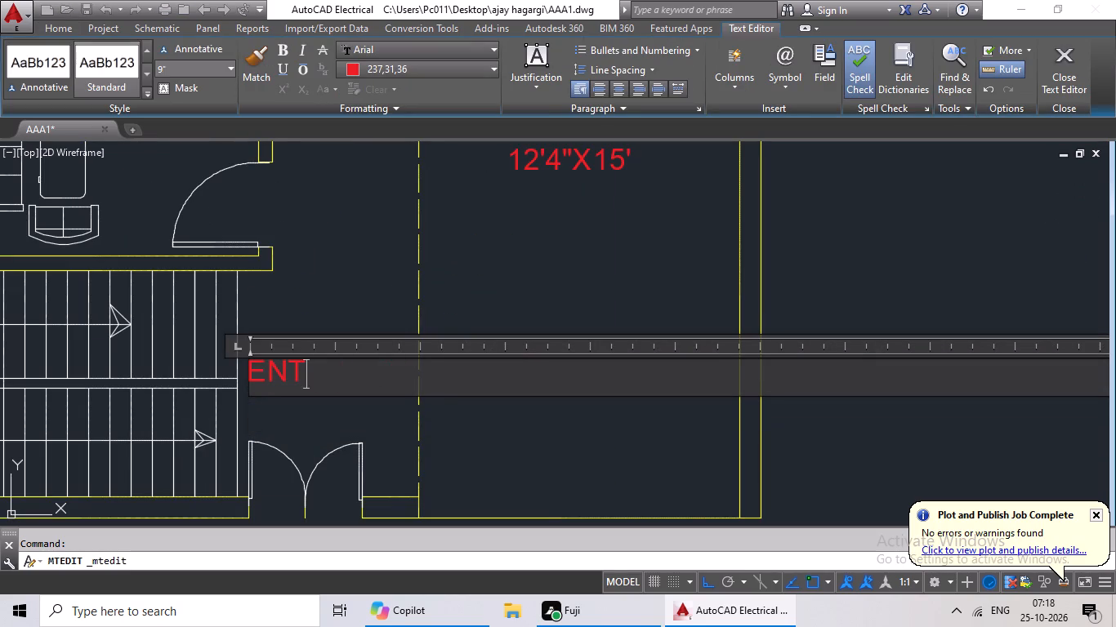
pyautogui.hotkey('shift', 'y')
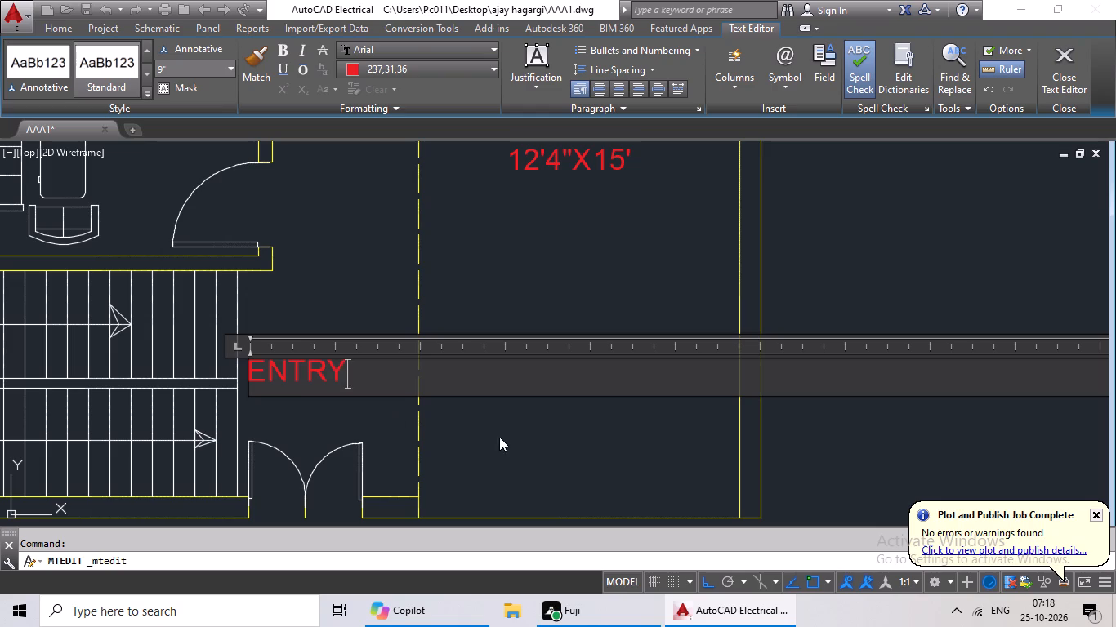
pyautogui.click(499, 437)
# Move the ENTRY label straight down about 2'-2" so it sits just above the double entrance door.
pyautogui.click(329, 368)
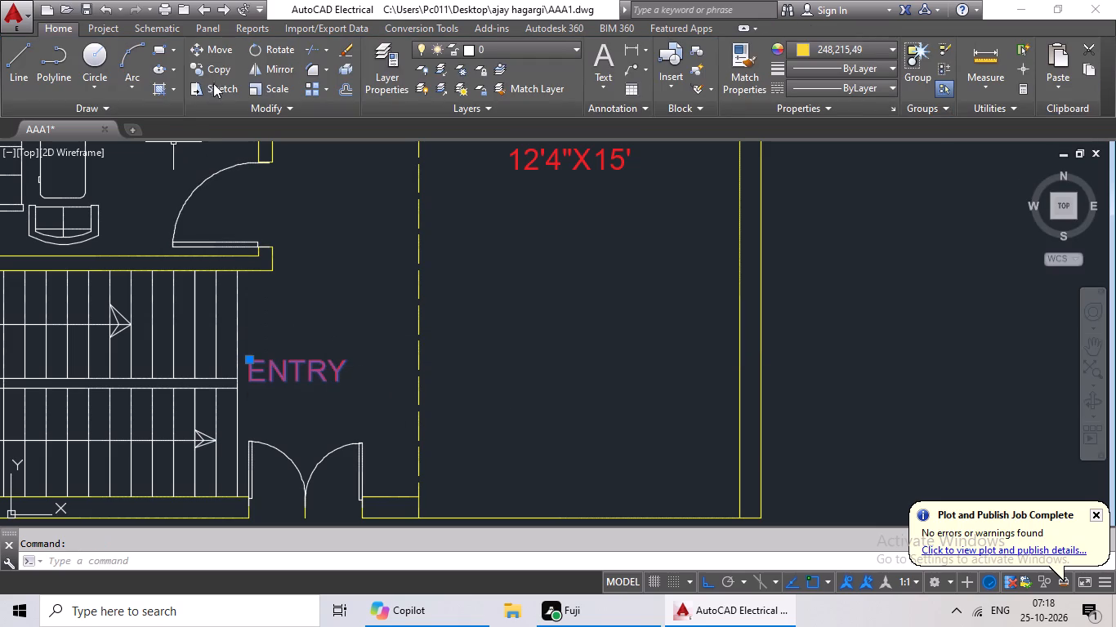
pyautogui.click(211, 45)
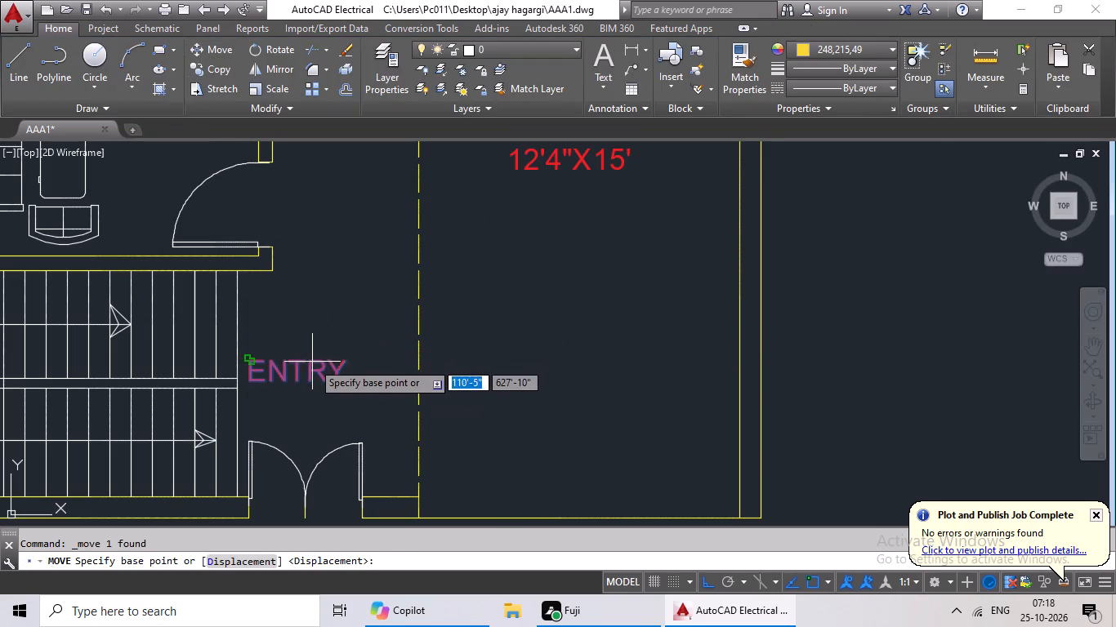
pyautogui.moveTo(311, 364); pyautogui.dragTo(360, 424)
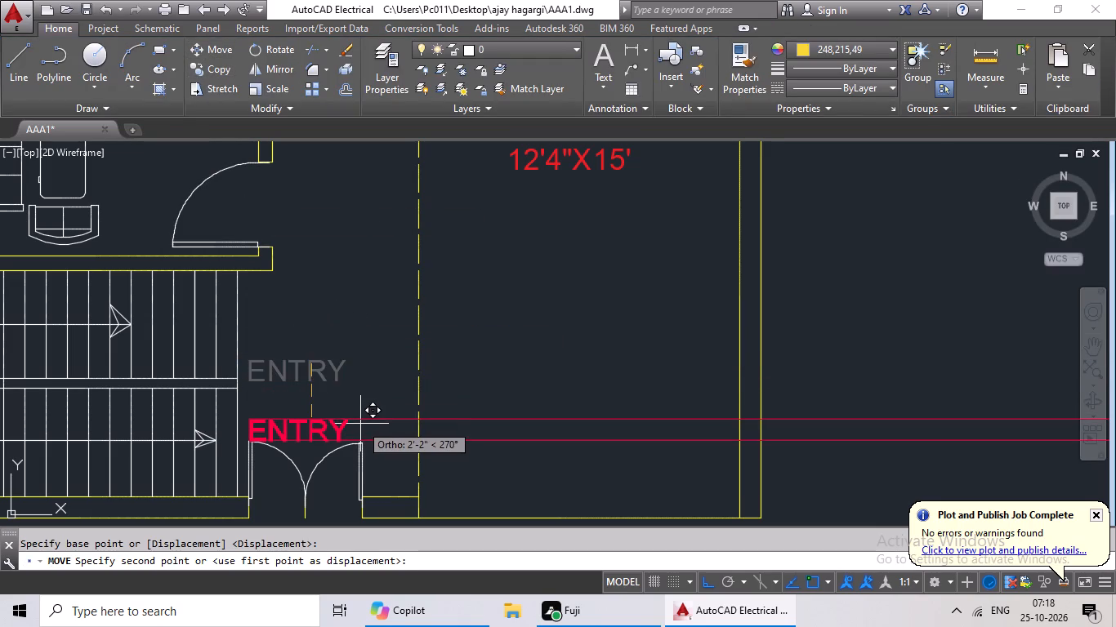
pyautogui.moveTo(360, 424); pyautogui.dragTo(355, 423)
pyautogui.click(355, 423)
pyautogui.scroll(-1, 395, 340)
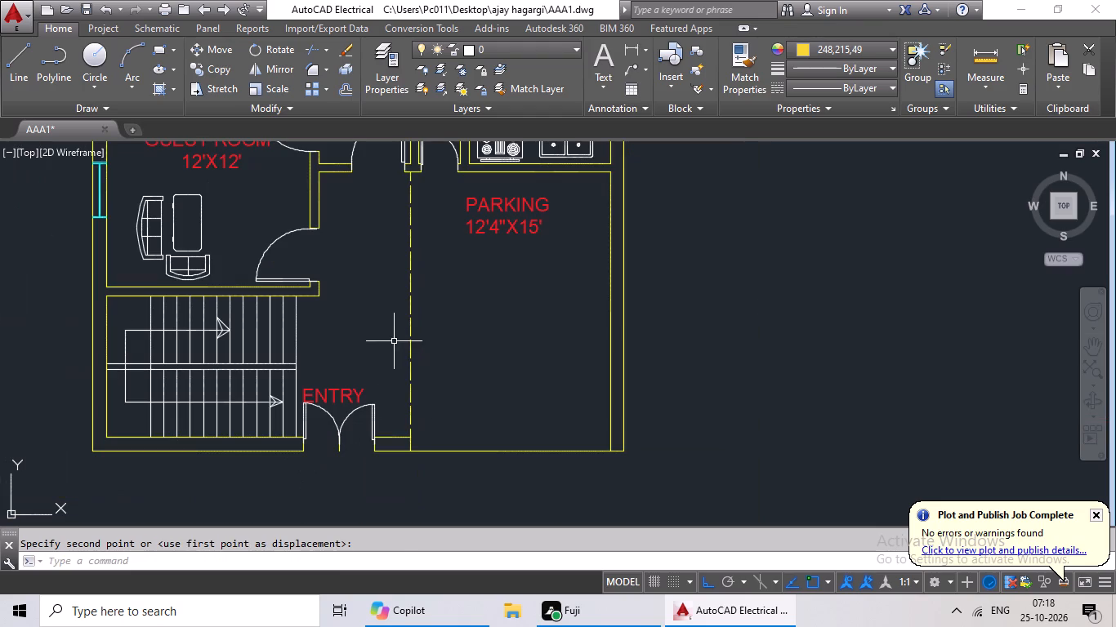
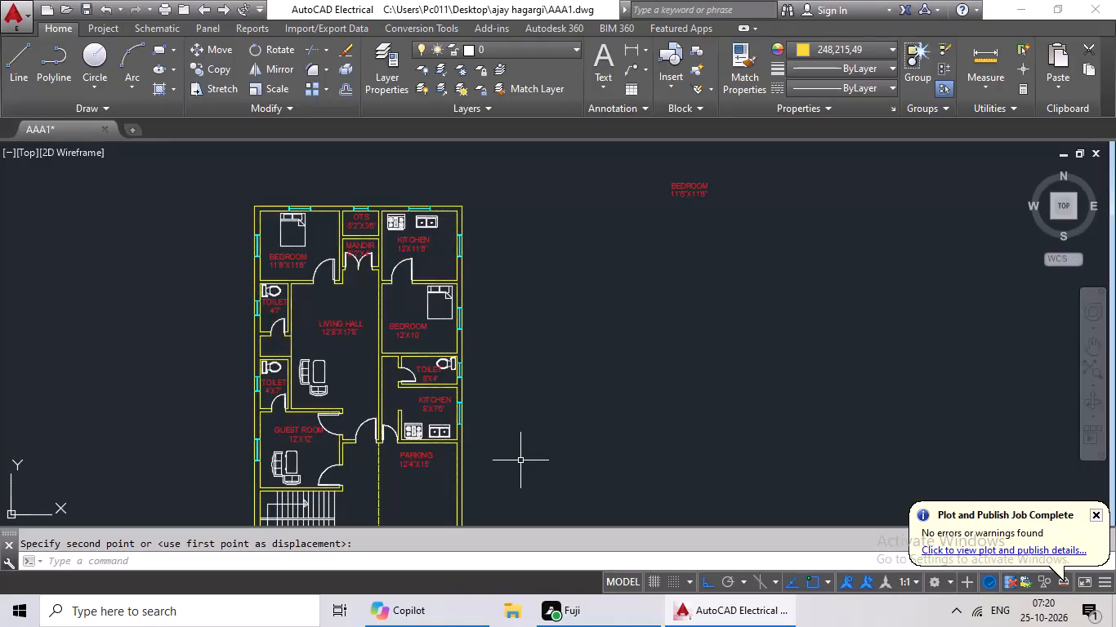
# Format the spare BEDROOM label outside the floor plan with a text height of 1'-3" and the colour Green.
pyautogui.press('Escape')
pyautogui.moveTo(592, 388); pyautogui.dragTo(515, 420, button='middle')
pyautogui.moveTo(550, 339); pyautogui.dragTo(498, 383, button='middle')
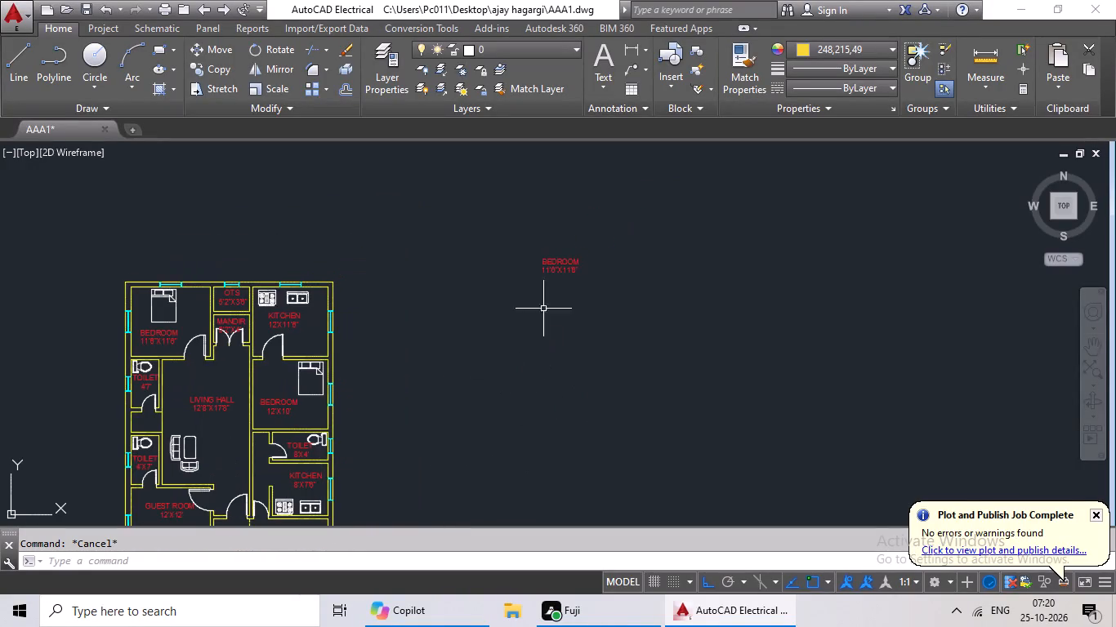
pyautogui.scroll(2, 563, 265)
pyautogui.moveTo(628, 238); pyautogui.dragTo(484, 274)
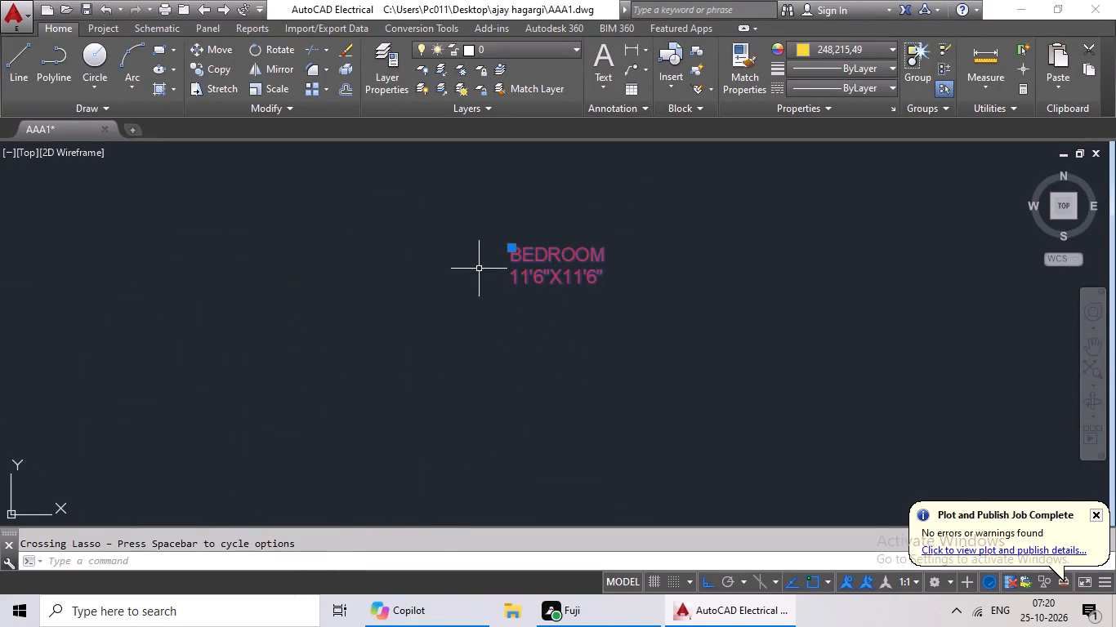
pyautogui.tripleClick(567, 276)
pyautogui.click(567, 276)
pyautogui.moveTo(627, 277); pyautogui.dragTo(480, 247)
pyautogui.click(229, 71)
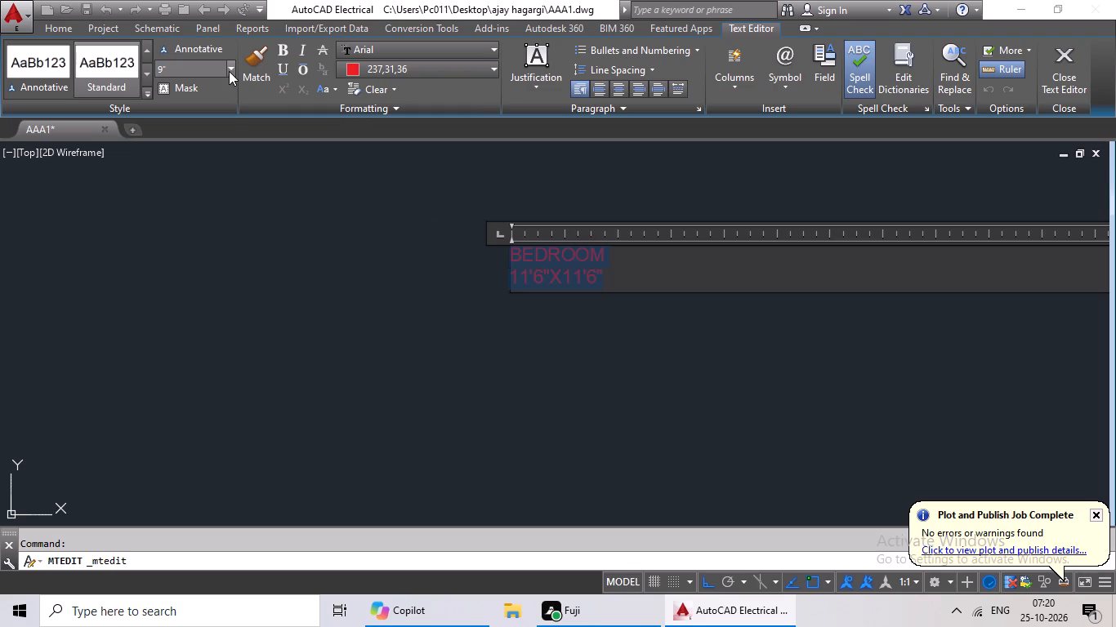
pyautogui.click(199, 108)
pyautogui.click(432, 75)
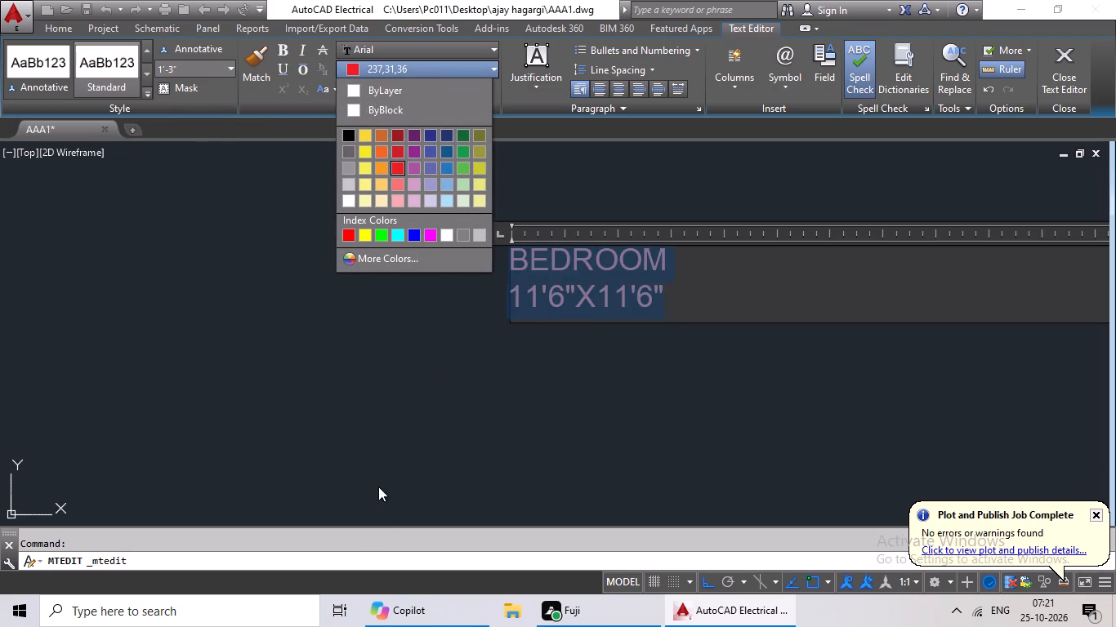
pyautogui.click(385, 236)
pyautogui.click(728, 298)
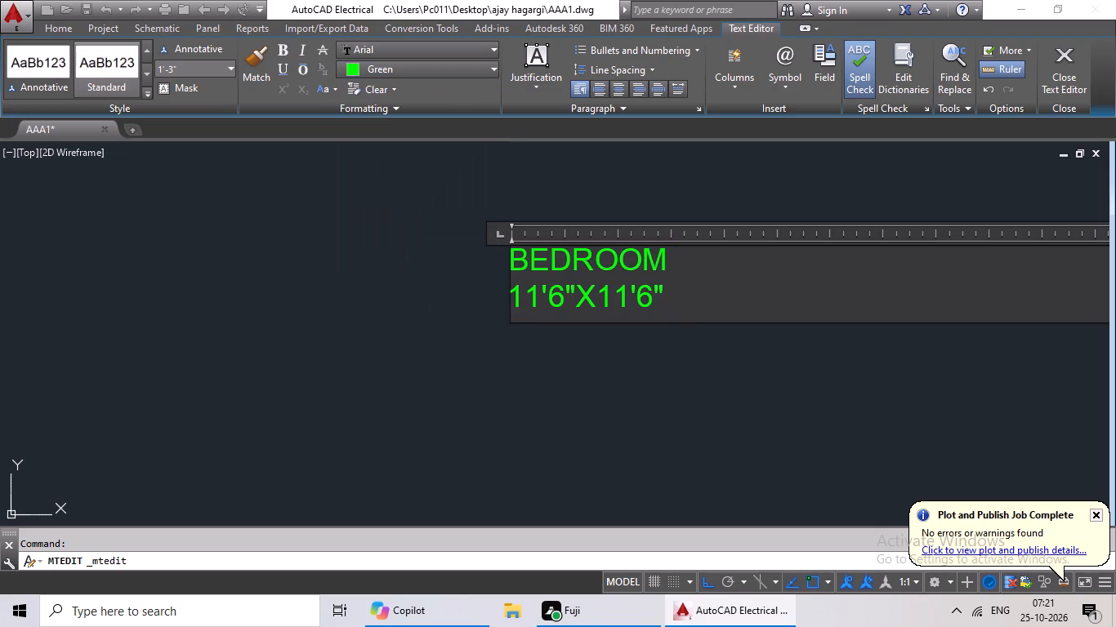
# Replace the spare label's entire text with "W".
pyautogui.press('BackSpace')
pyautogui.press('BackSpace')
pyautogui.press('BackSpace')
pyautogui.press('BackSpace')
pyautogui.press('BackSpace')
pyautogui.press('BackSpace')
pyautogui.press('BackSpace')
pyautogui.press('BackSpace')
pyautogui.press('BackSpace')
pyautogui.press('BackSpace')
pyautogui.press('BackSpace')
pyautogui.press('BackSpace')
pyautogui.press('BackSpace')
pyautogui.press('BackSpace')
pyautogui.press('BackSpace')
pyautogui.press('BackSpace')
pyautogui.press('BackSpace')
pyautogui.press('BackSpace')
pyautogui.press('BackSpace')
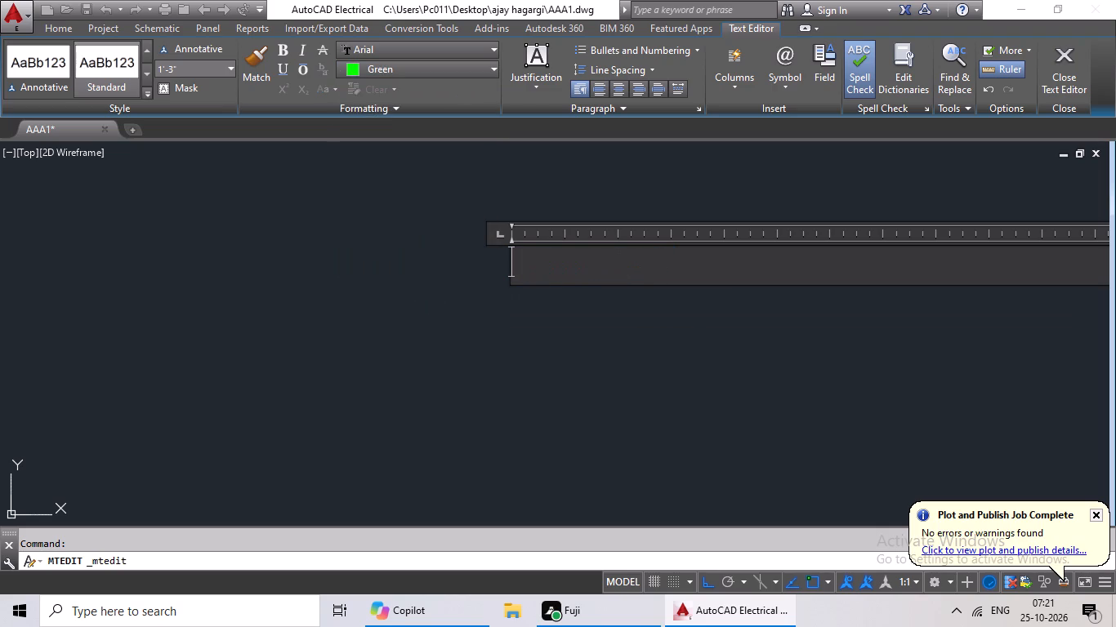
pyautogui.hotkey('shift', 'w')
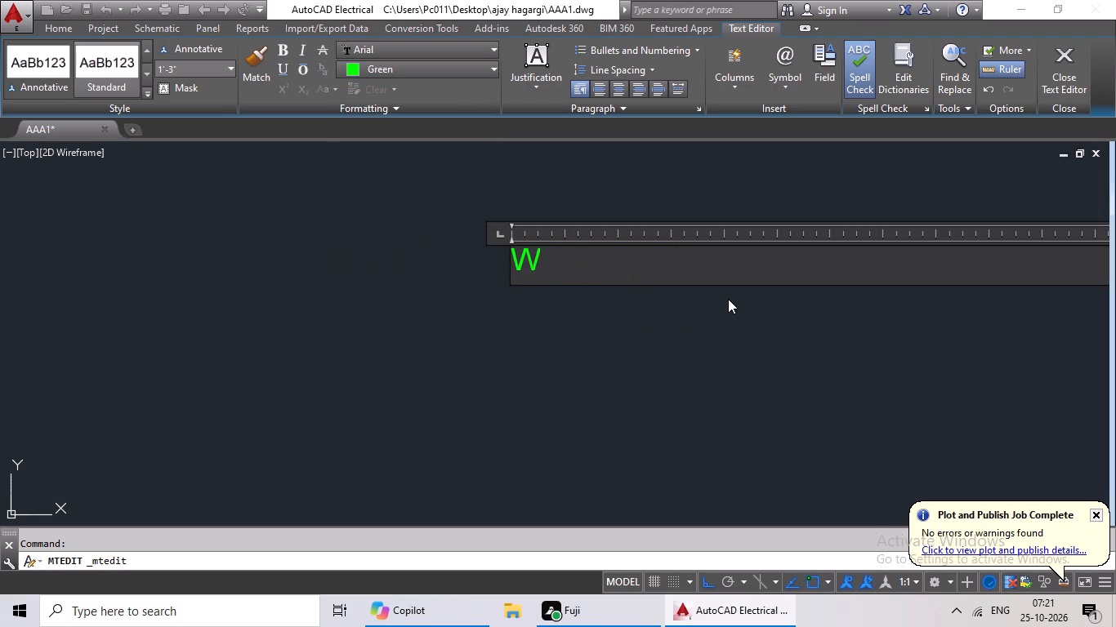
pyautogui.click(626, 434)
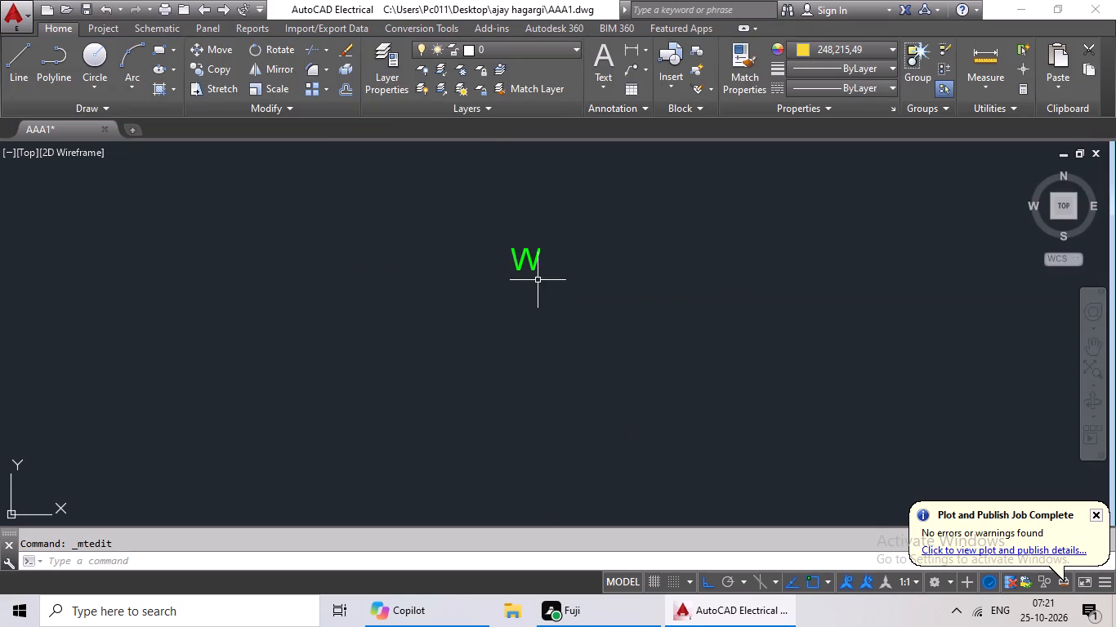
# Copy the W label beside both windows of the 11'6"X11'6" bedroom, one at the top wall and one at the left wall.
pyautogui.click(532, 272)
pyautogui.scroll(-3, 543, 279)
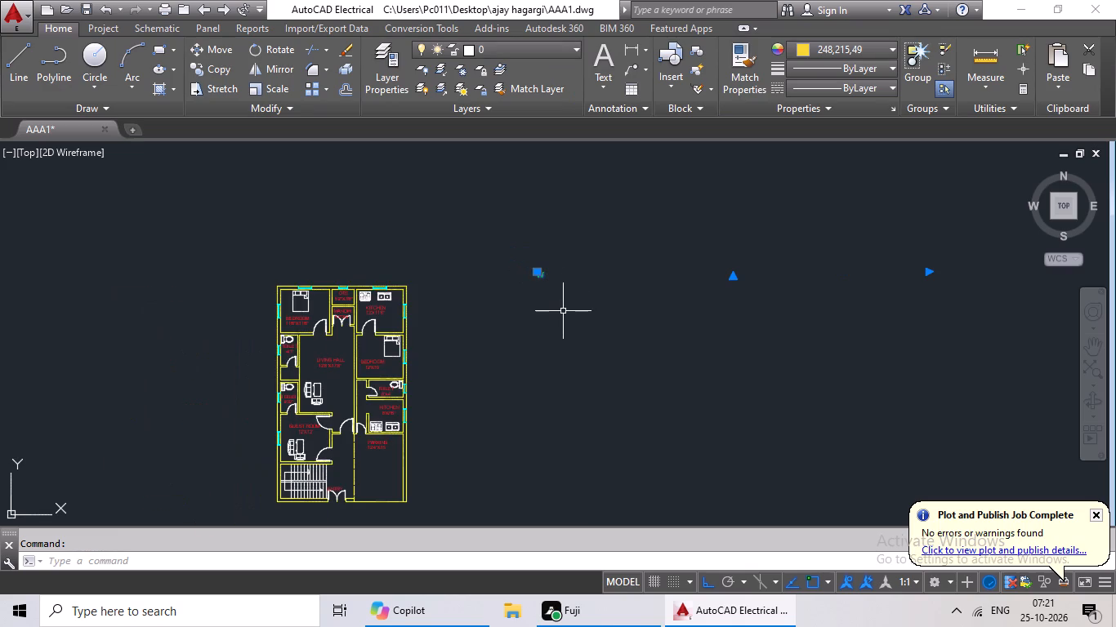
pyautogui.hotkey('ctrl', 'c')
pyautogui.hotkey('ctrl', 'v')
pyautogui.scroll(4, 305, 287)
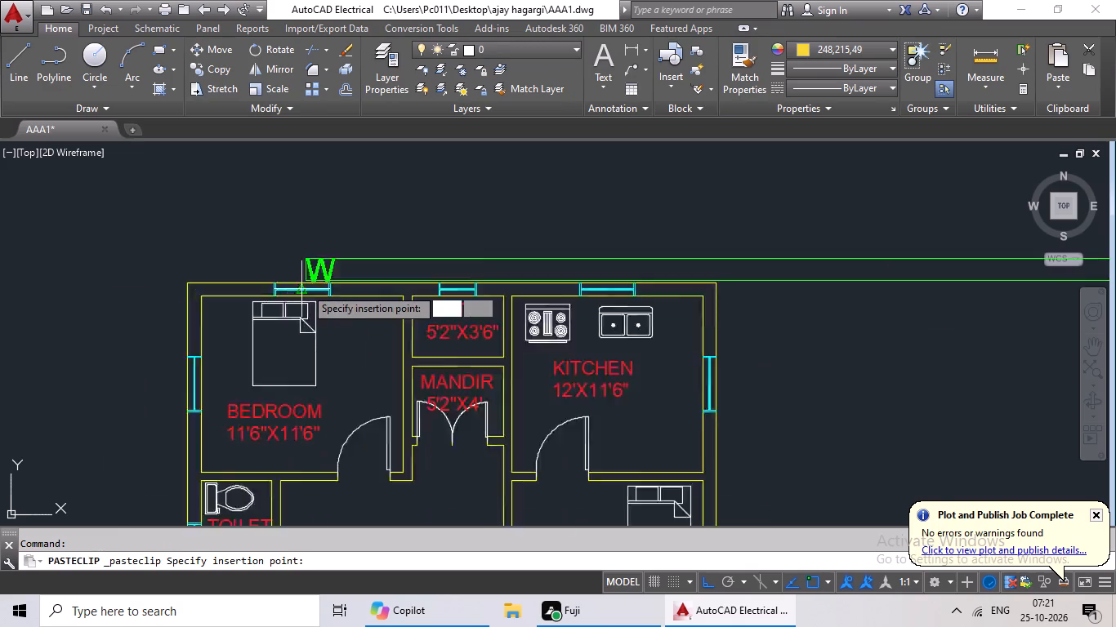
pyautogui.scroll(3, 282, 270)
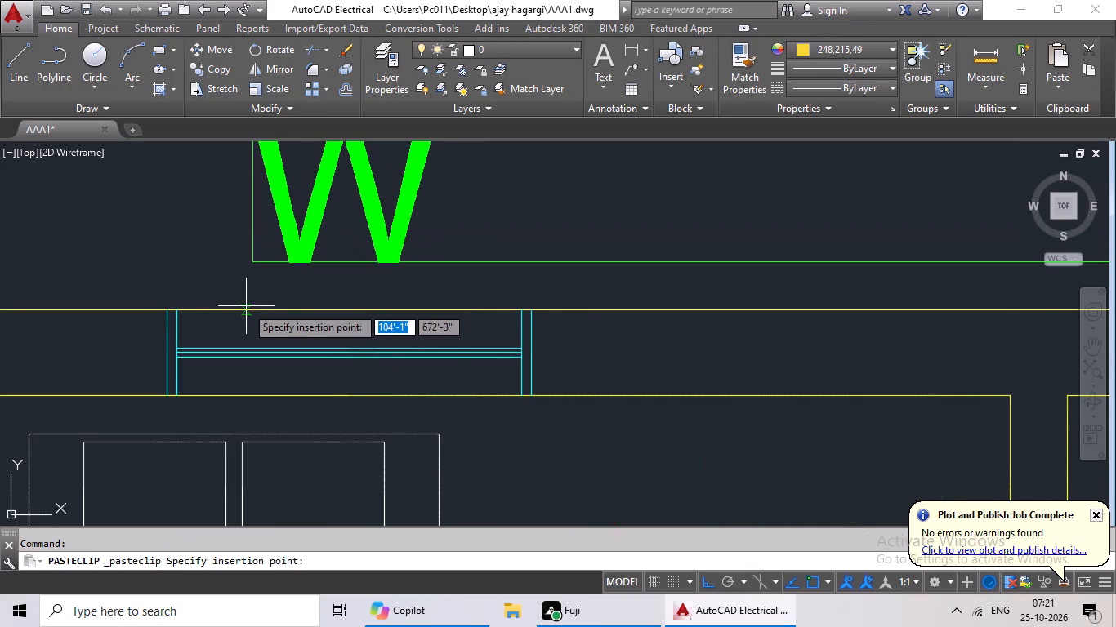
pyautogui.click(246, 307)
pyautogui.scroll(-3, 372, 306)
pyautogui.moveTo(429, 348); pyautogui.dragTo(450, 270, button='middle')
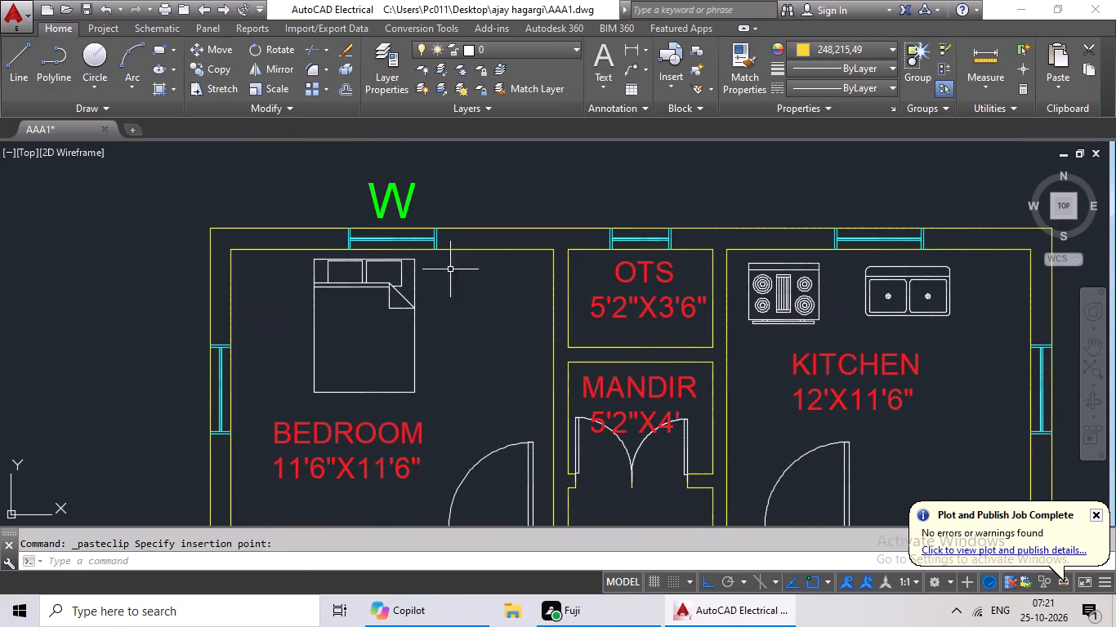
pyautogui.hotkey('ctrl', 'c')
pyautogui.hotkey('ctrl', 'v')
pyautogui.moveTo(449, 322); pyautogui.dragTo(512, 233, button='middle')
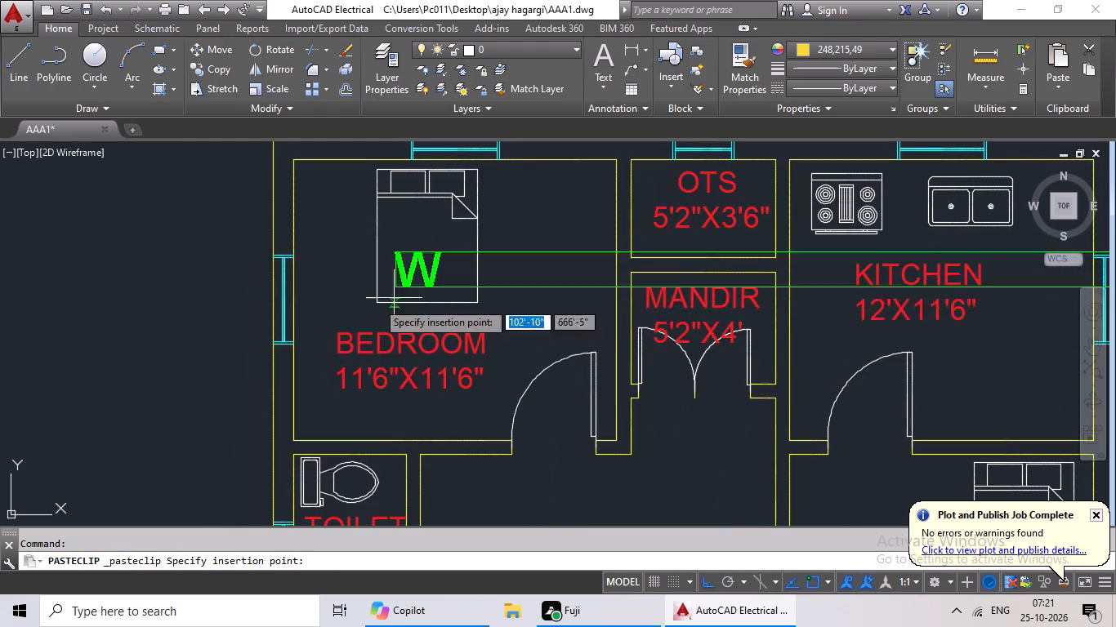
pyautogui.click(212, 334)
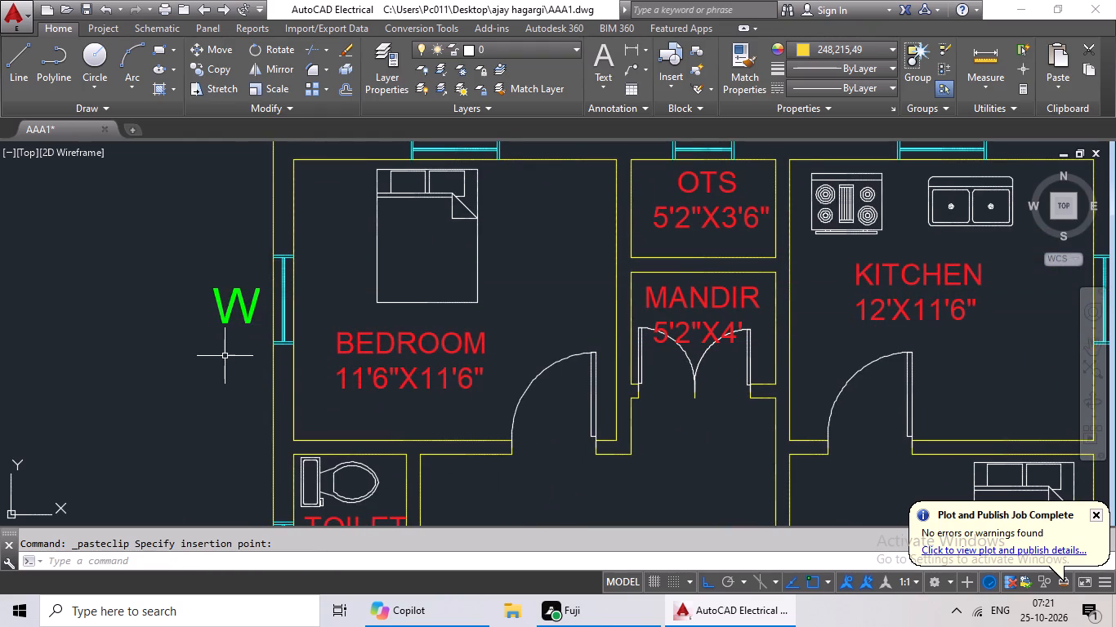
# Paste a copy of the W label above the OTS window on the plan's top wall.
pyautogui.hotkey('ctrl', 'c')
pyautogui.hotkey('ctrl', 'v')
pyautogui.moveTo(252, 351); pyautogui.dragTo(310, 198, button='middle')
pyautogui.moveTo(324, 388); pyautogui.dragTo(343, 317, button='middle')
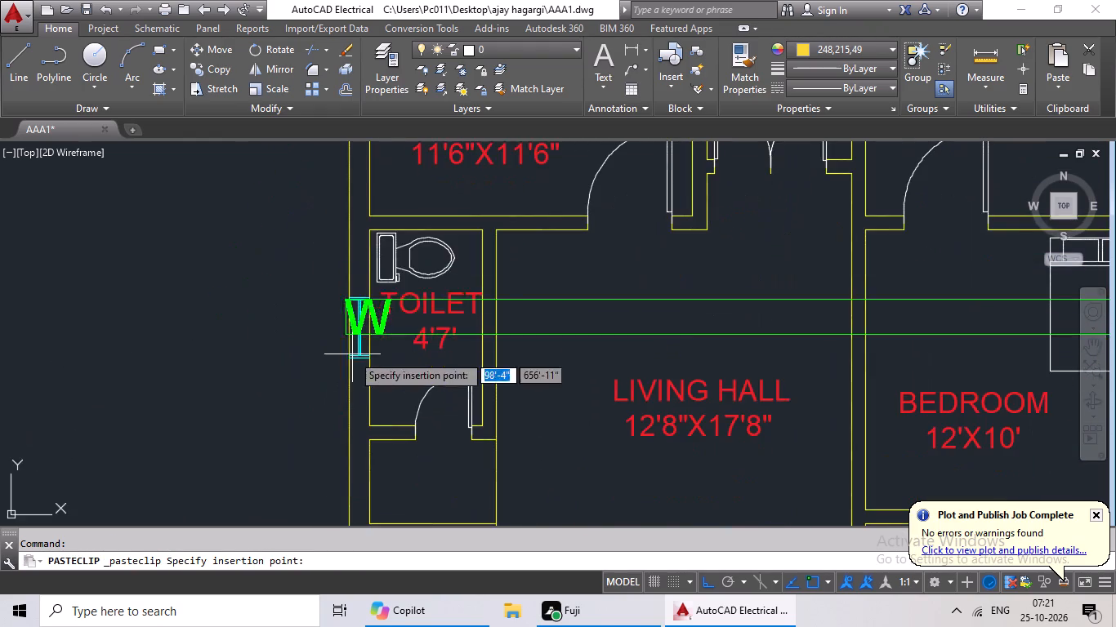
pyautogui.scroll(-2, 402, 345)
pyautogui.moveTo(455, 328); pyautogui.dragTo(359, 388, button='middle')
pyautogui.scroll(2, 467, 215)
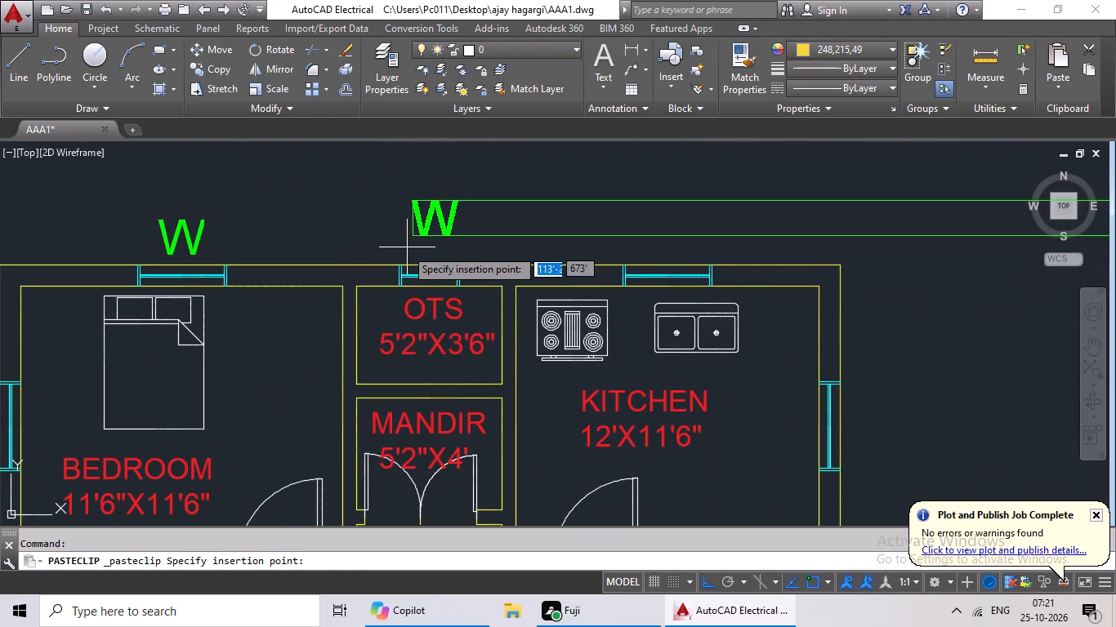
pyautogui.click(404, 256)
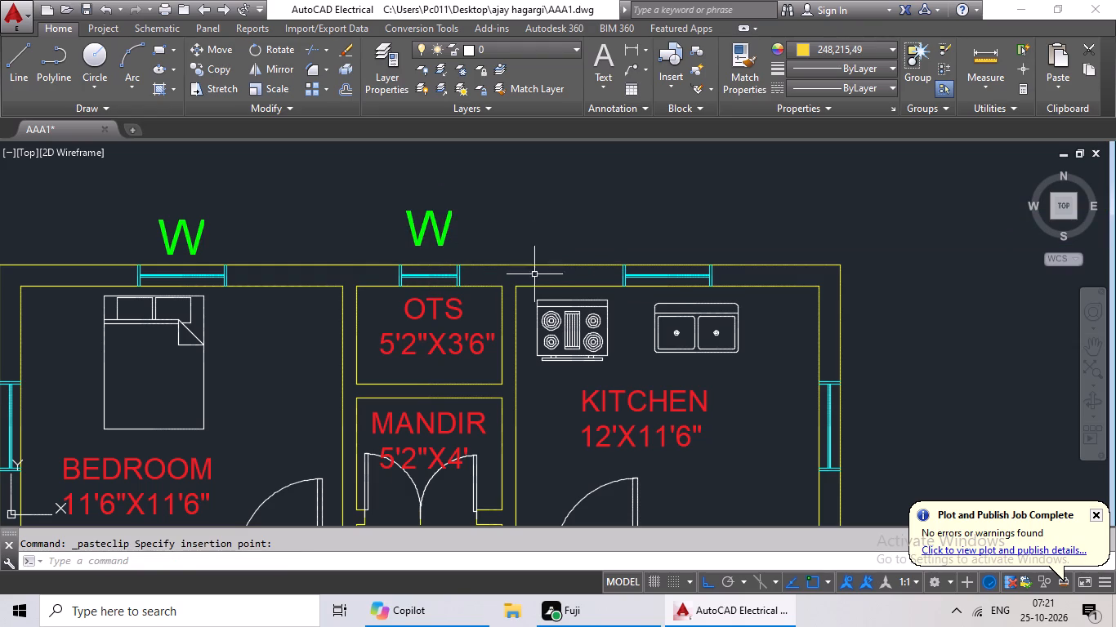
# Paste W labels outside both windows of the 12'X11'6" kitchen, on its top and right walls.
pyautogui.hotkey('ctrl', 'c')
pyautogui.hotkey('ctrl', 'v')
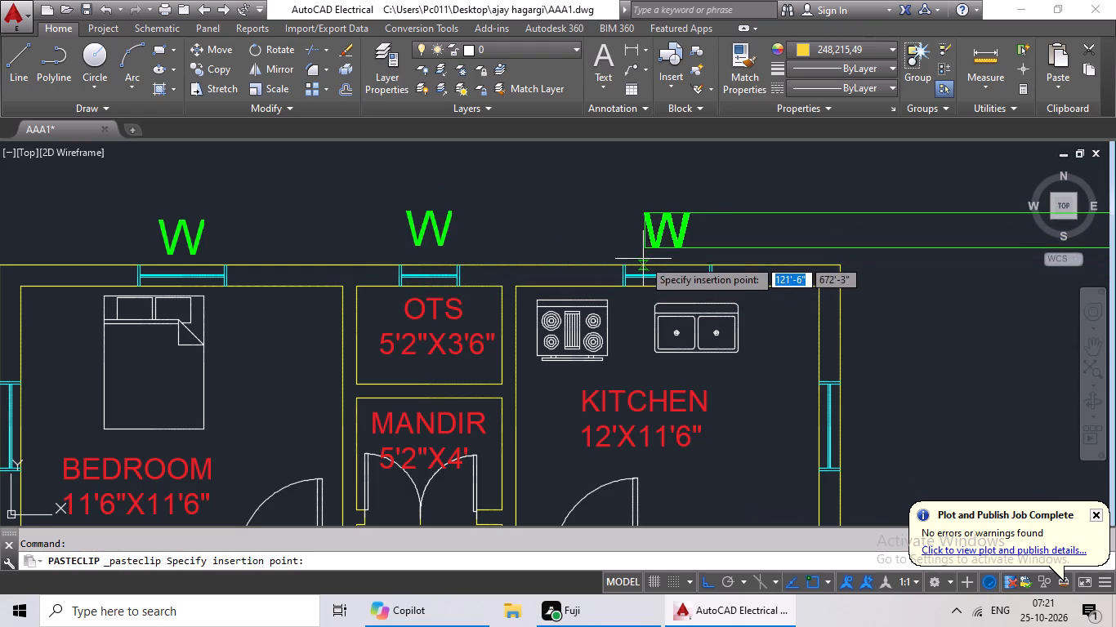
pyautogui.click(643, 256)
pyautogui.hotkey('ctrl', 'c')
pyautogui.hotkey('ctrl', 'v')
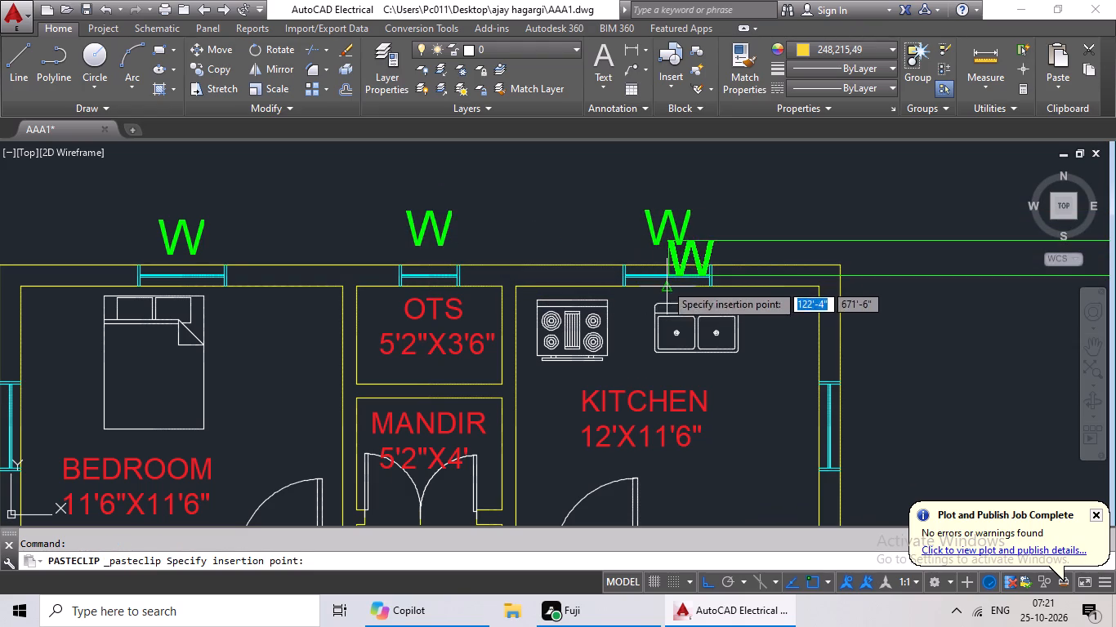
pyautogui.moveTo(663, 283); pyautogui.dragTo(519, 181, button='middle')
pyautogui.click(716, 344)
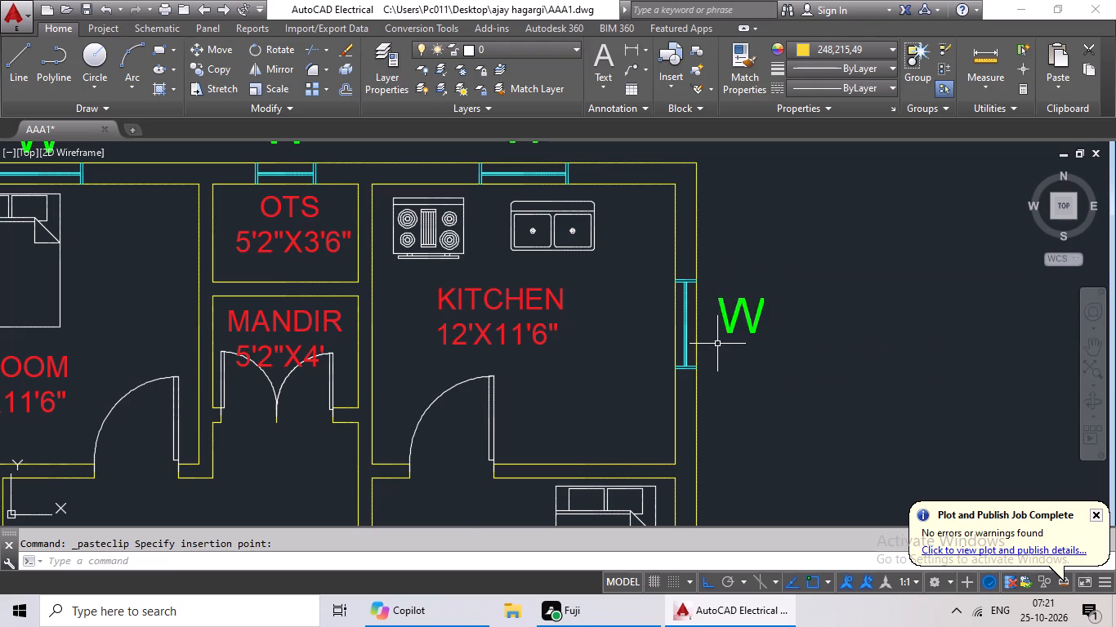
# Paste W labels outside the right-wall windows of the 12'X10' bedroom and the 8'X7'6" kitchen.
pyautogui.scroll(-2, 776, 327)
pyautogui.moveTo(818, 355); pyautogui.dragTo(631, 273, button='middle')
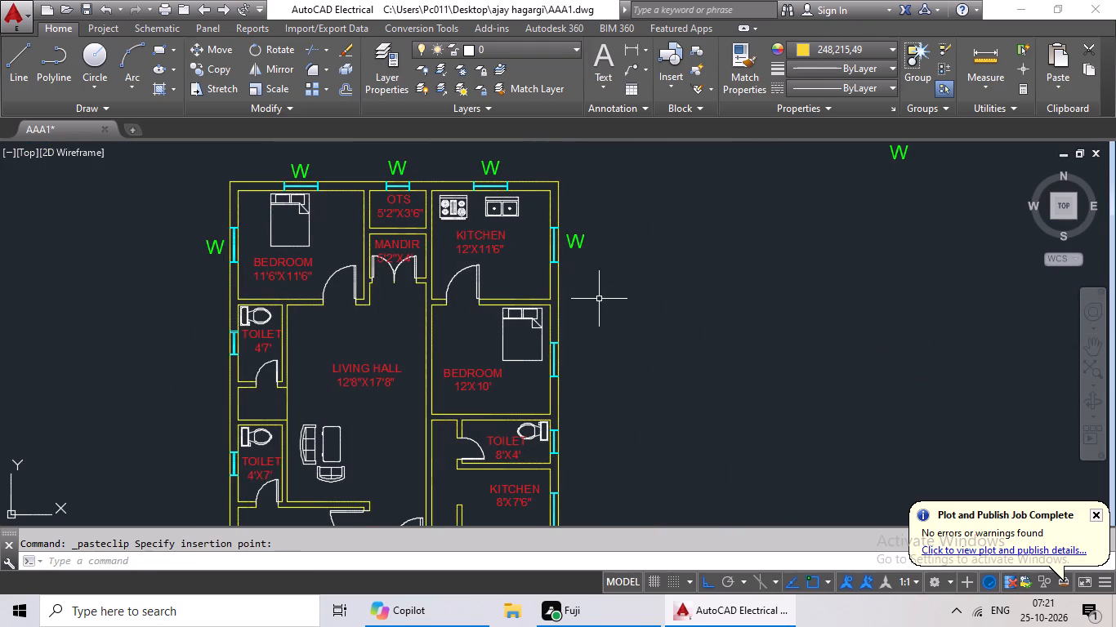
pyautogui.hotkey('ctrl', 'c')
pyautogui.hotkey('ctrl', 'v')
pyautogui.moveTo(618, 314); pyautogui.dragTo(614, 228, button='middle')
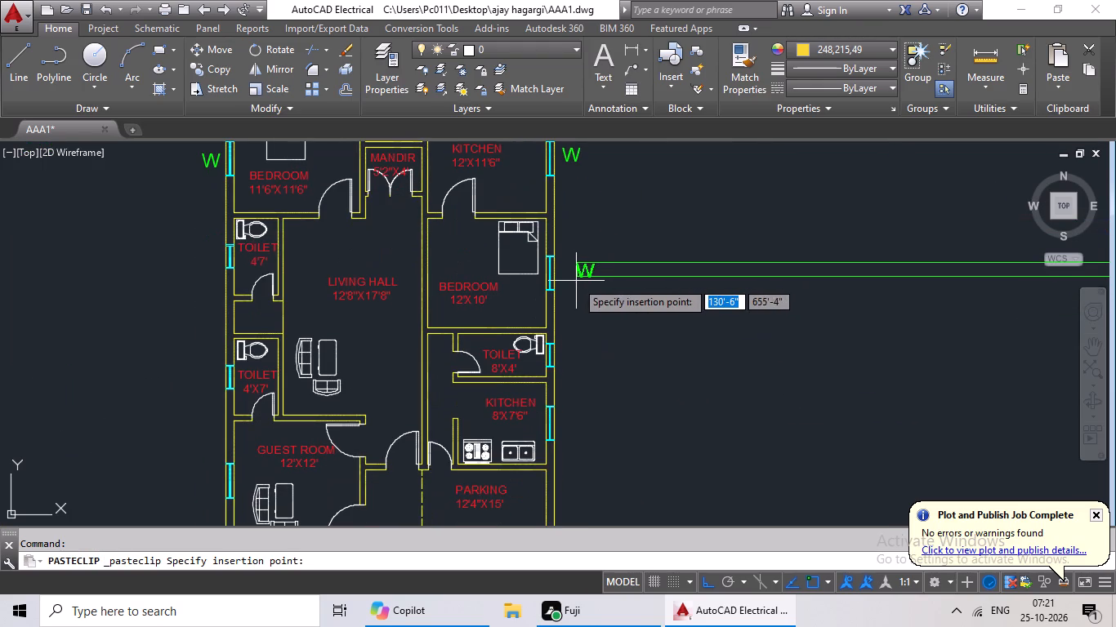
pyautogui.click(568, 285)
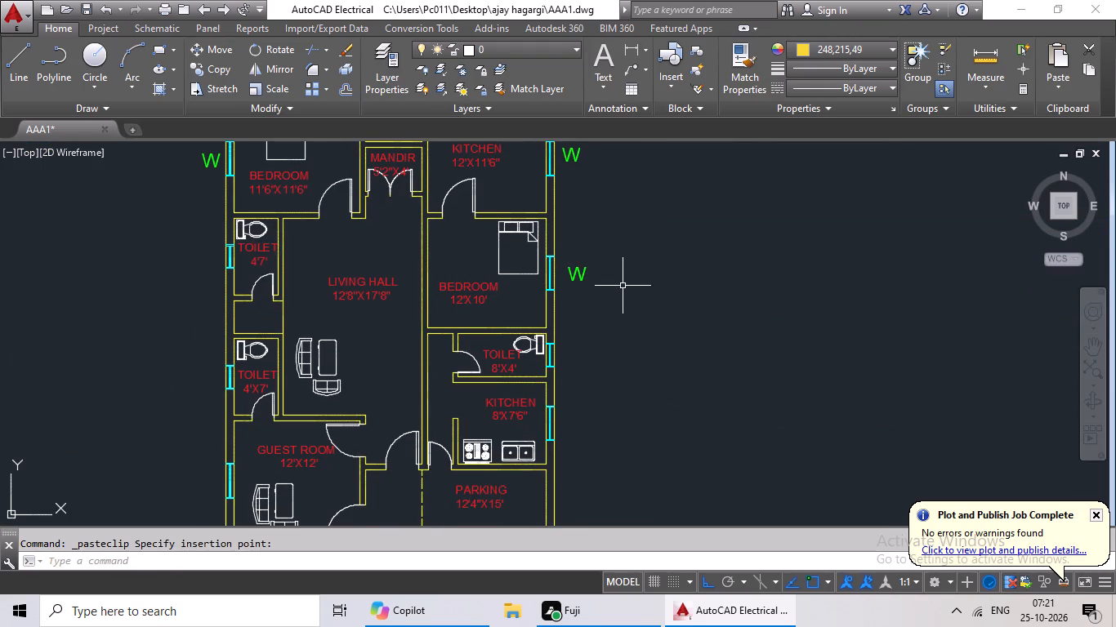
pyautogui.hotkey('ctrl', 'c')
pyautogui.hotkey('ctrl', 'v')
pyautogui.moveTo(624, 299); pyautogui.dragTo(624, 225, button='middle')
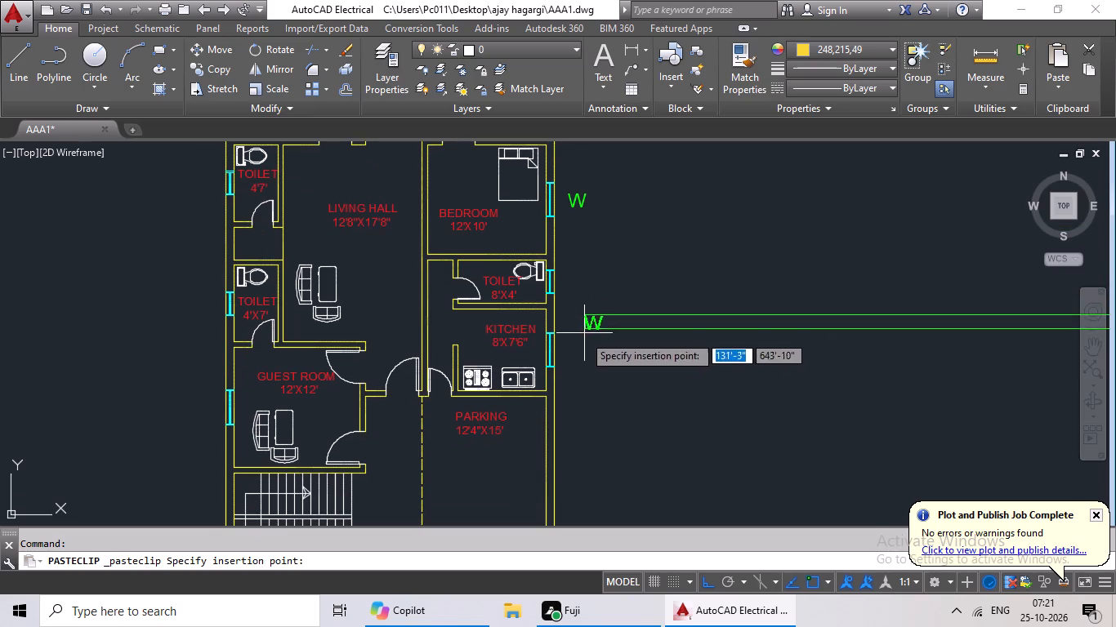
pyautogui.click(567, 362)
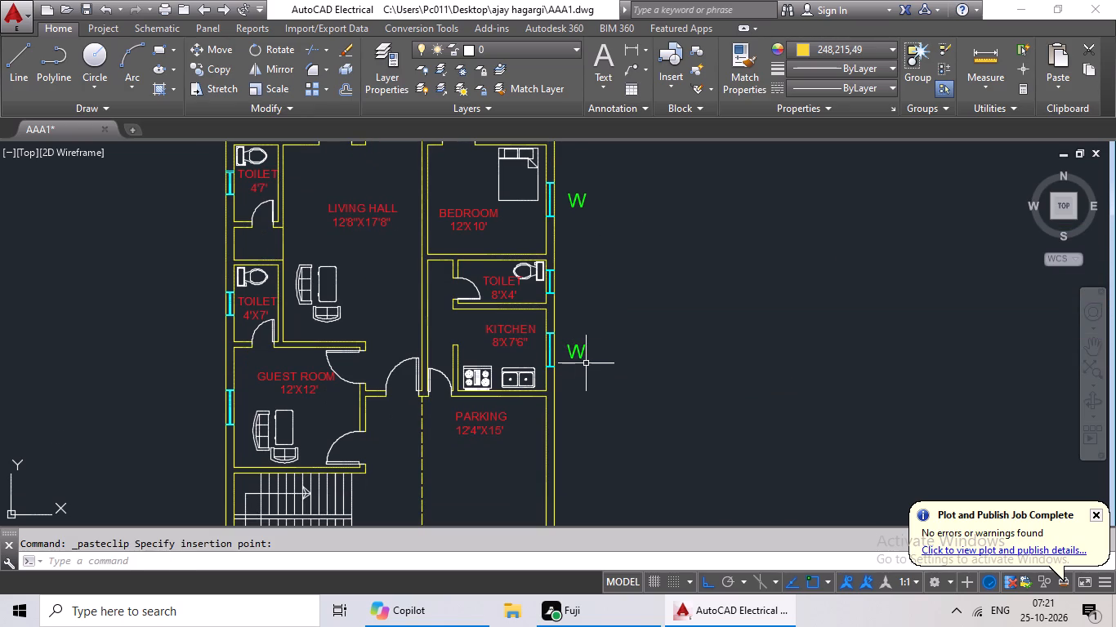
# Paste a W label outside the guest room window on the plan's left wall.
pyautogui.hotkey('ctrl', 'c')
pyautogui.hotkey('ctrl', 'v')
pyautogui.moveTo(600, 366); pyautogui.dragTo(615, 256, button='middle')
pyautogui.moveTo(608, 288); pyautogui.dragTo(680, 270, button='middle')
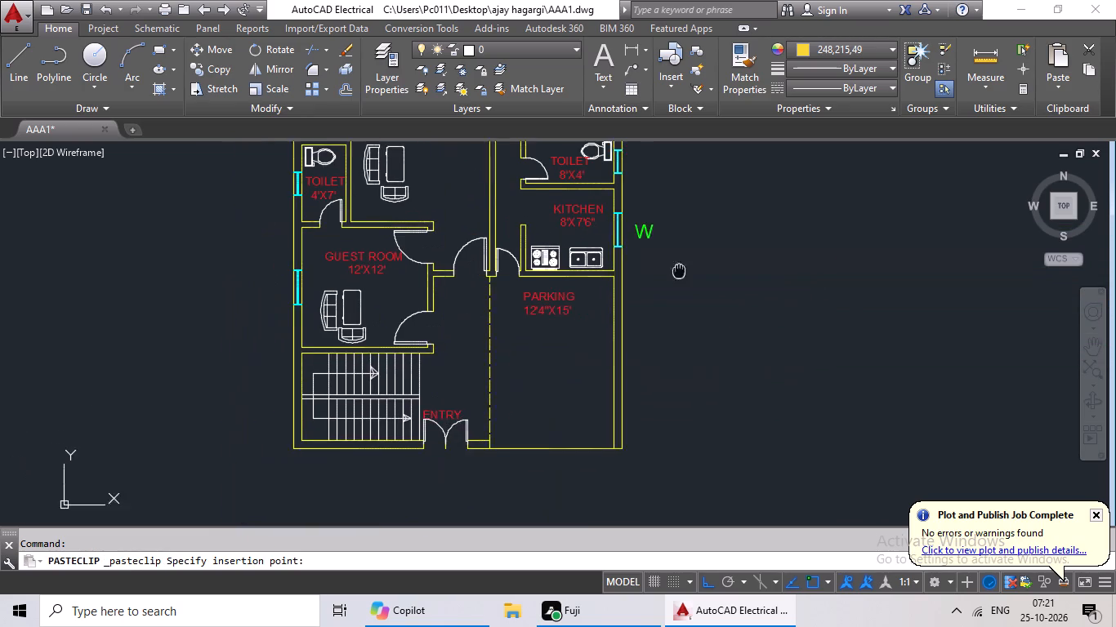
pyautogui.moveTo(680, 270); pyautogui.dragTo(681, 270, button='middle')
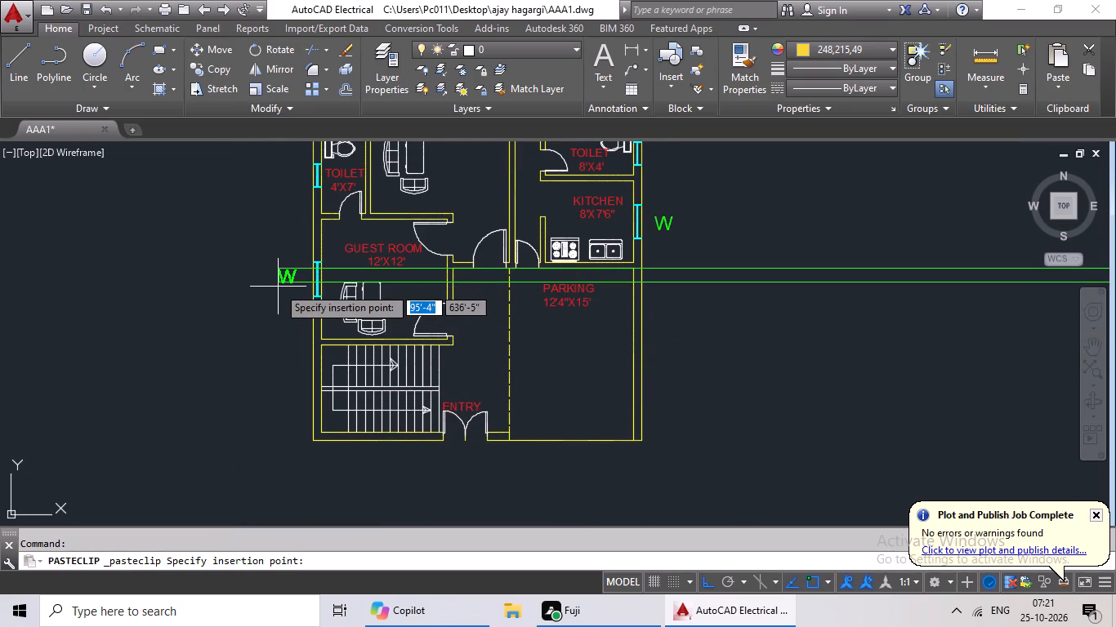
pyautogui.click(283, 291)
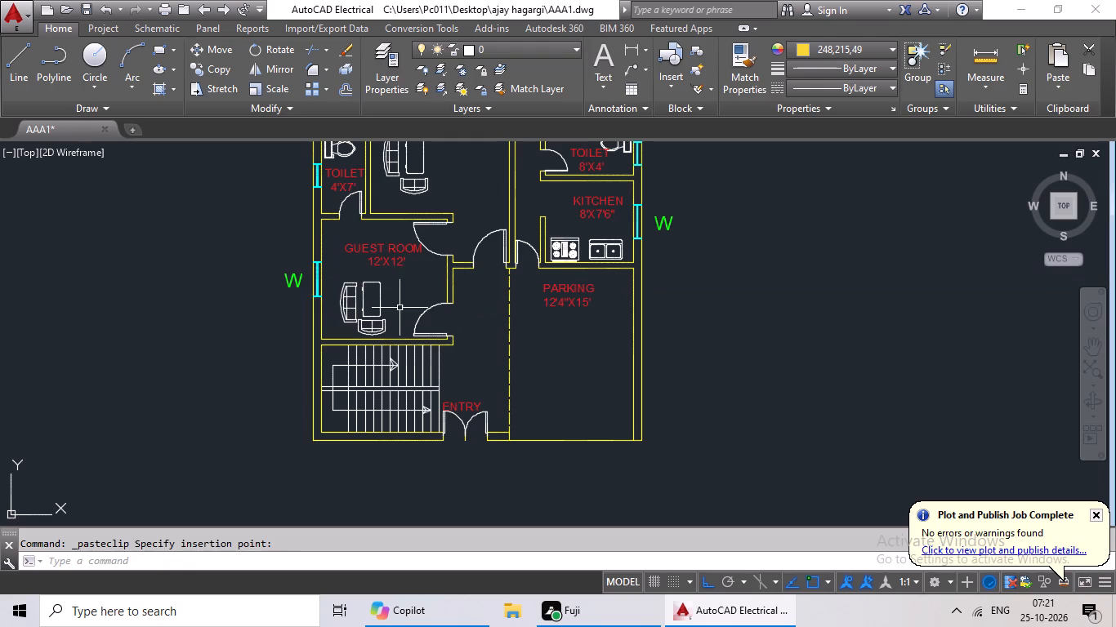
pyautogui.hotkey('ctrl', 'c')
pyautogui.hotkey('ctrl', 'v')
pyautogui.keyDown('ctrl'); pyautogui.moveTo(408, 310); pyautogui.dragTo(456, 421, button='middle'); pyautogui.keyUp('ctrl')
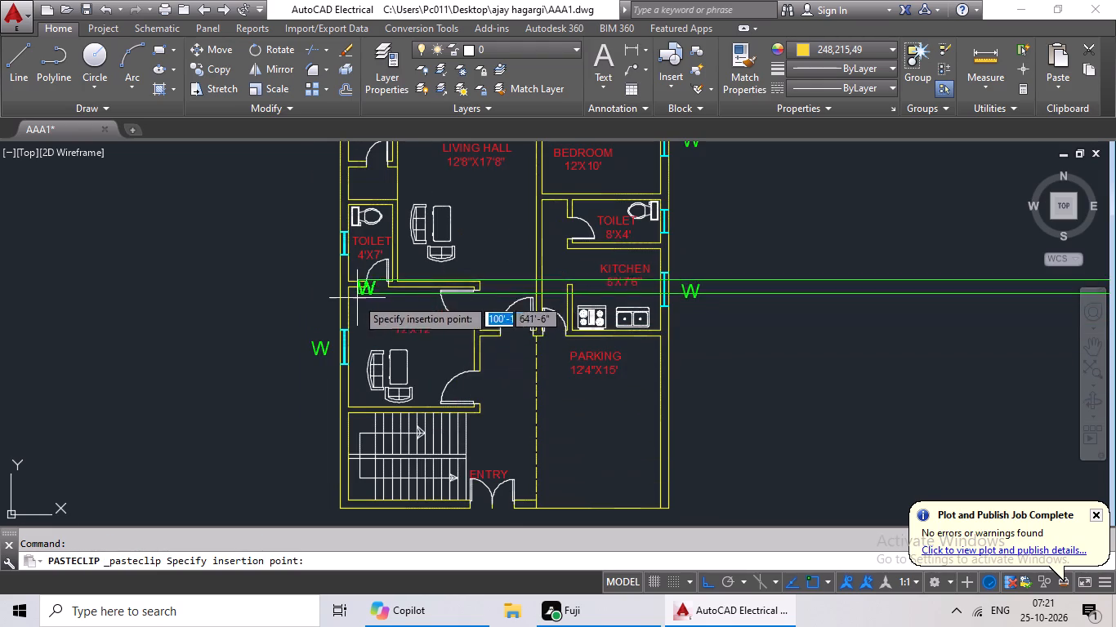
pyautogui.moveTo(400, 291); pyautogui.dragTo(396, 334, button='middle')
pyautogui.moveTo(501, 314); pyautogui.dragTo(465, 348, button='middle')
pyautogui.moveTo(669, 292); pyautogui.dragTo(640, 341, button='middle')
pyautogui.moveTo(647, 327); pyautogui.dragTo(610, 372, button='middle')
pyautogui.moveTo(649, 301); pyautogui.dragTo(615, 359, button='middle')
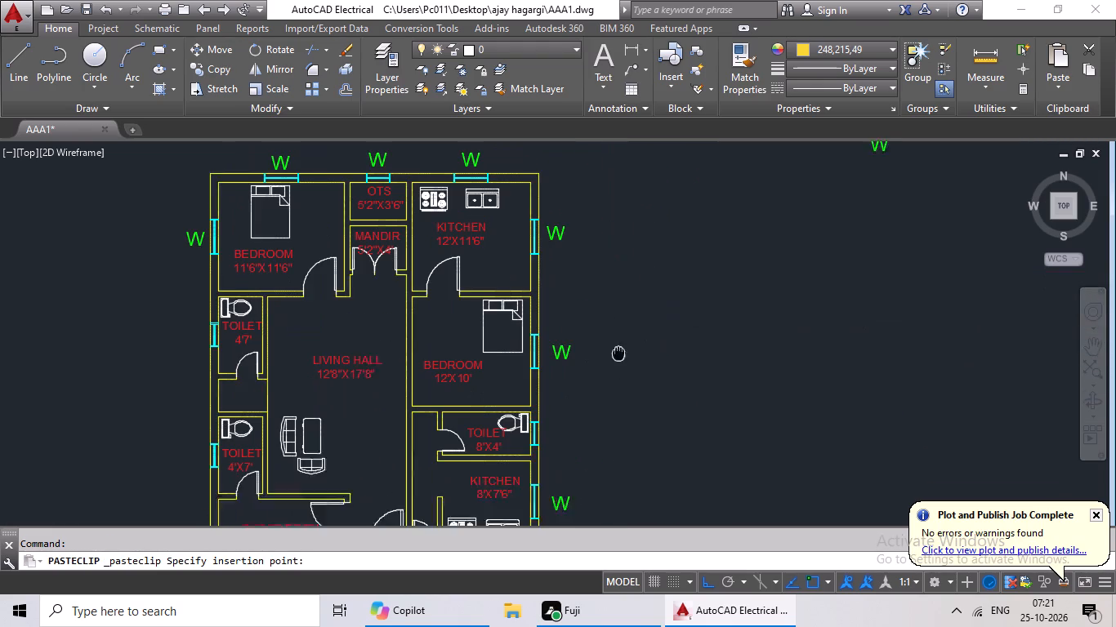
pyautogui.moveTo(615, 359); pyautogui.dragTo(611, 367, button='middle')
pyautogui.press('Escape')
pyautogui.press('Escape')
# Change the text of the spare W label outside the floor plan to "V".
pyautogui.moveTo(681, 258); pyautogui.dragTo(374, 338, button='middle')
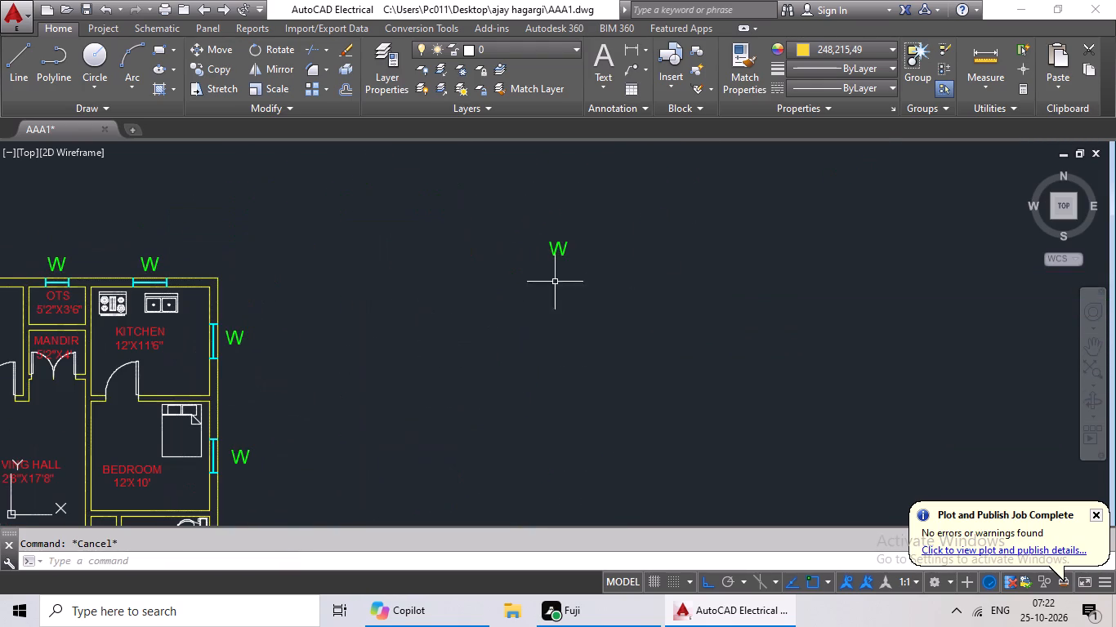
pyautogui.doubleClick(565, 251)
pyautogui.click(578, 251)
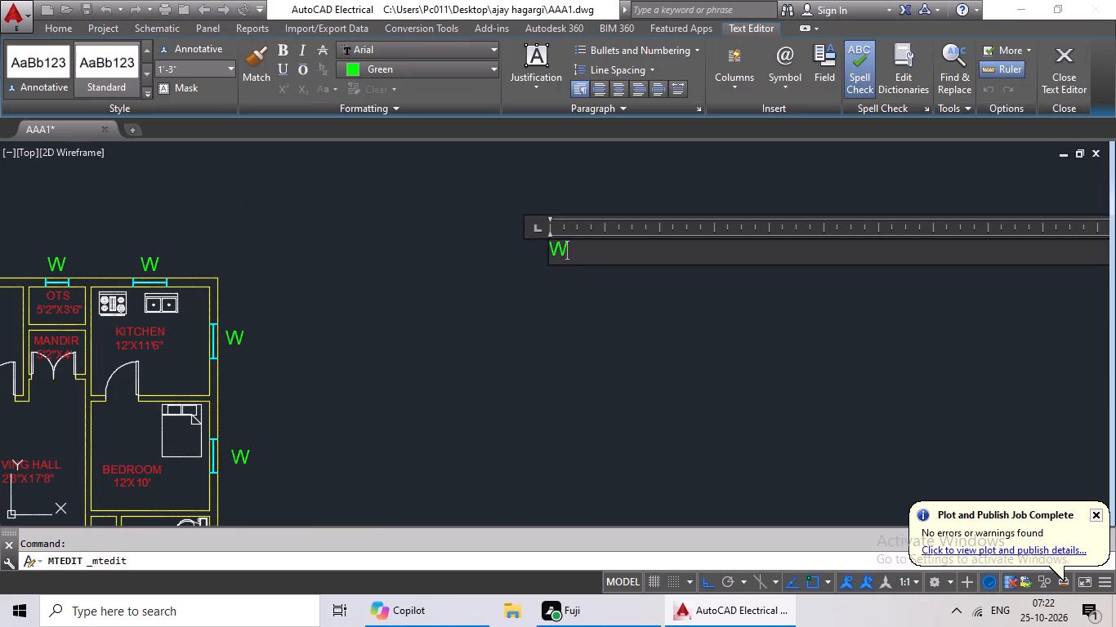
pyautogui.press('BackSpace')
pyautogui.hotkey('shift', 'v')
pyautogui.click(547, 317)
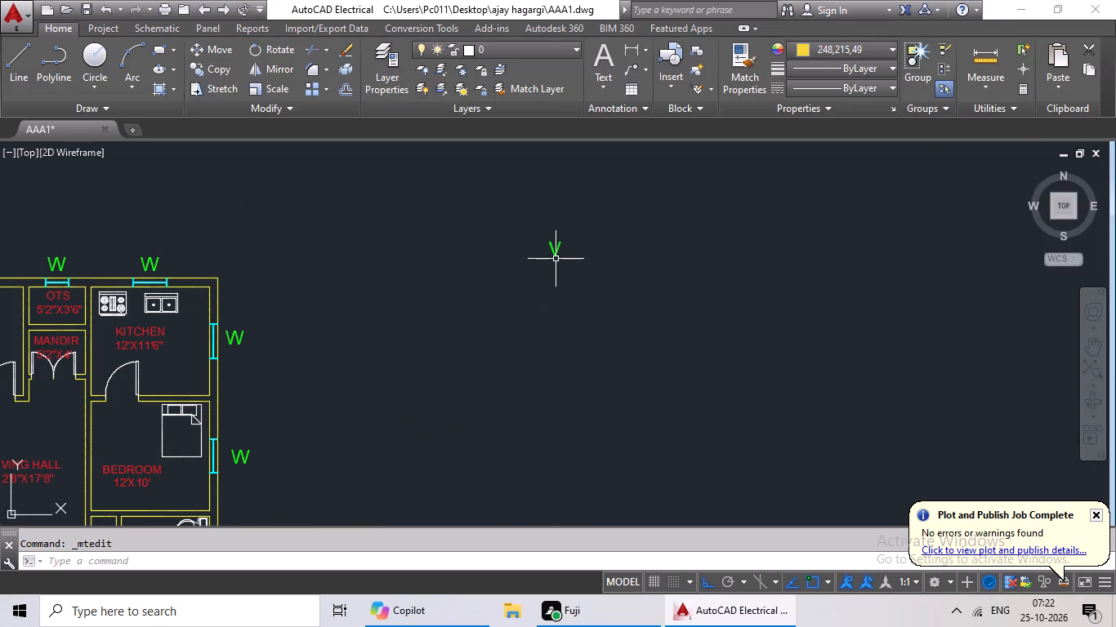
# Copy the spare V label and paste it outside the ventilator of the 8'X4' toilet on the plan's right wall.
pyautogui.click(556, 257)
pyautogui.hotkey('ctrl', 'c')
pyautogui.hotkey('ctrl', 'v')
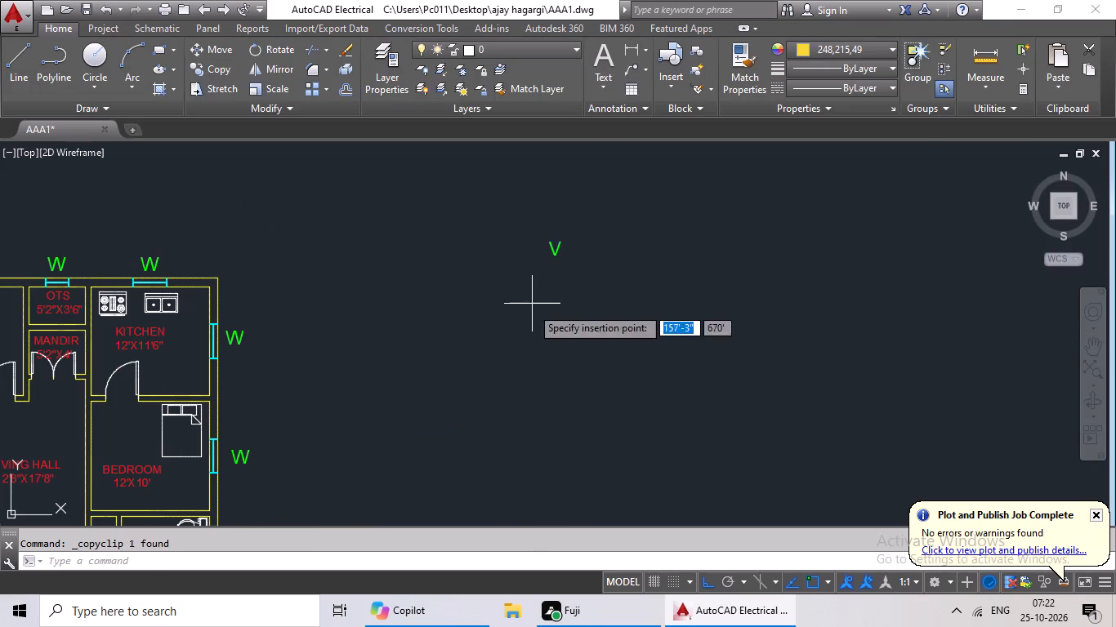
pyautogui.moveTo(516, 351); pyautogui.dragTo(613, 297, button='middle')
pyautogui.moveTo(535, 315); pyautogui.dragTo(680, 279, button='middle')
pyautogui.moveTo(509, 315); pyautogui.dragTo(532, 203, button='middle')
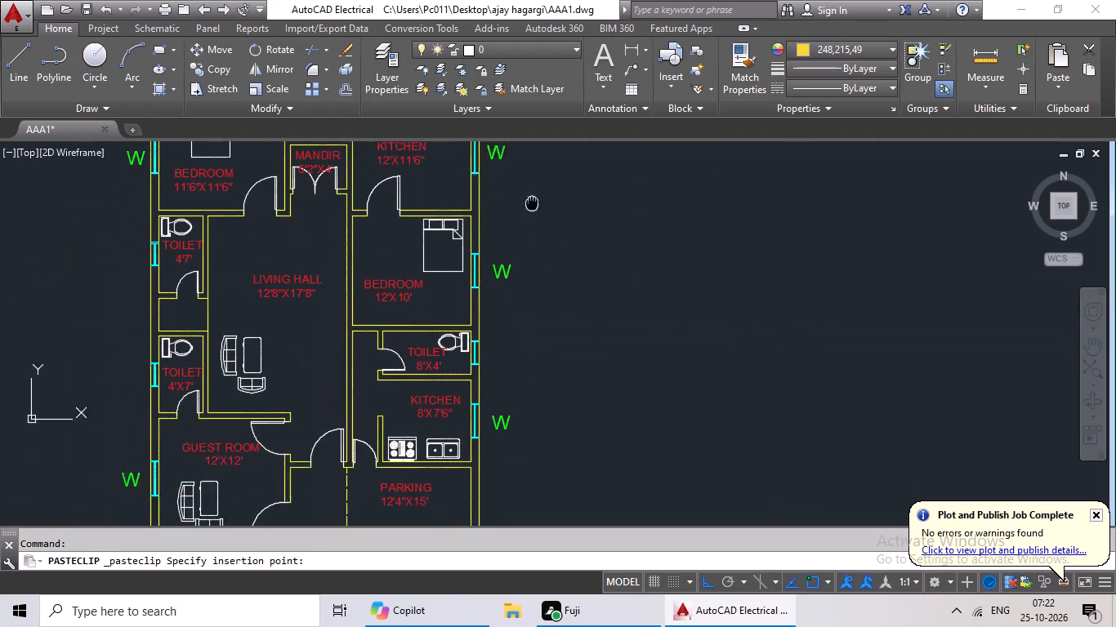
pyautogui.scroll(2, 481, 346)
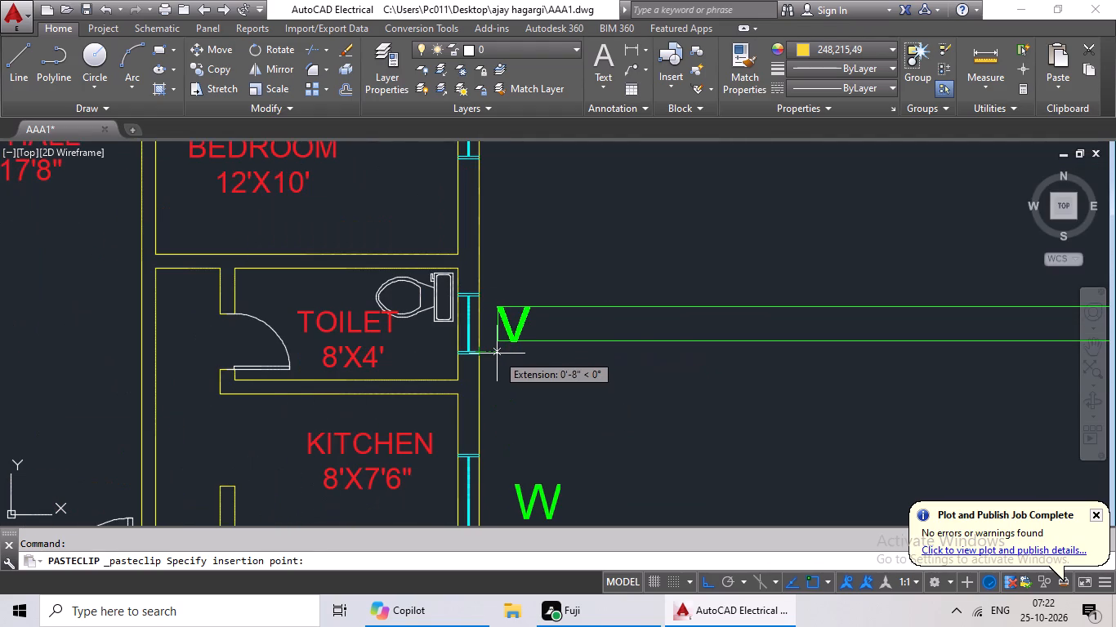
pyautogui.click(493, 356)
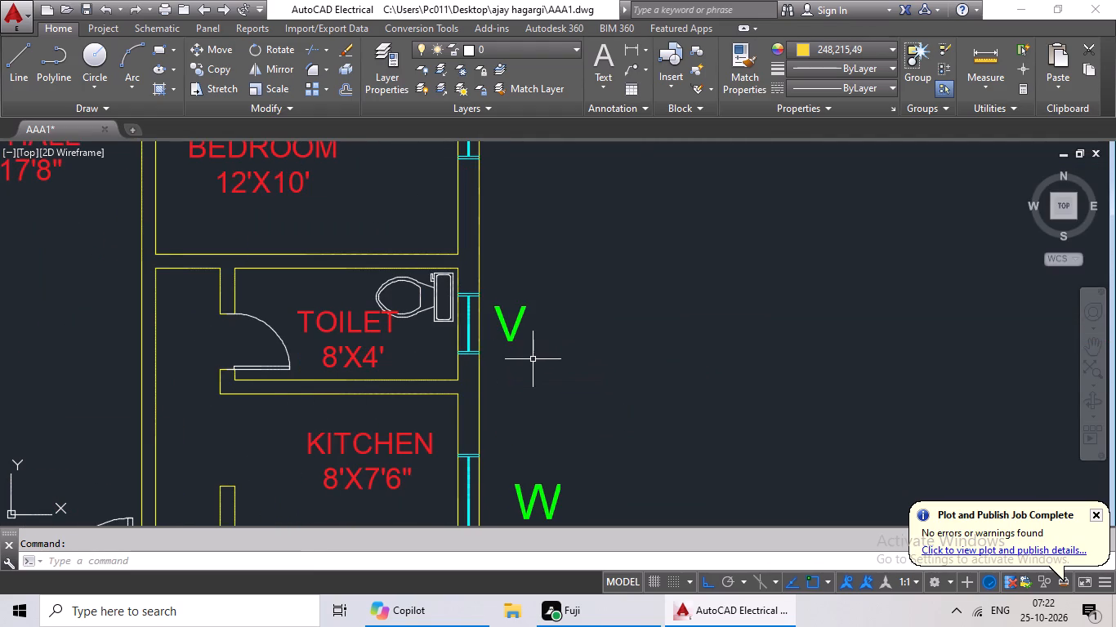
# Paste V labels outside the left-wall ventilators of the 4'X7' toilet and the 4'7' toilet above it.
pyautogui.hotkey('ctrl', 'c')
pyautogui.hotkey('ctrl', 'v')
pyautogui.moveTo(558, 368); pyautogui.dragTo(698, 257, button='middle')
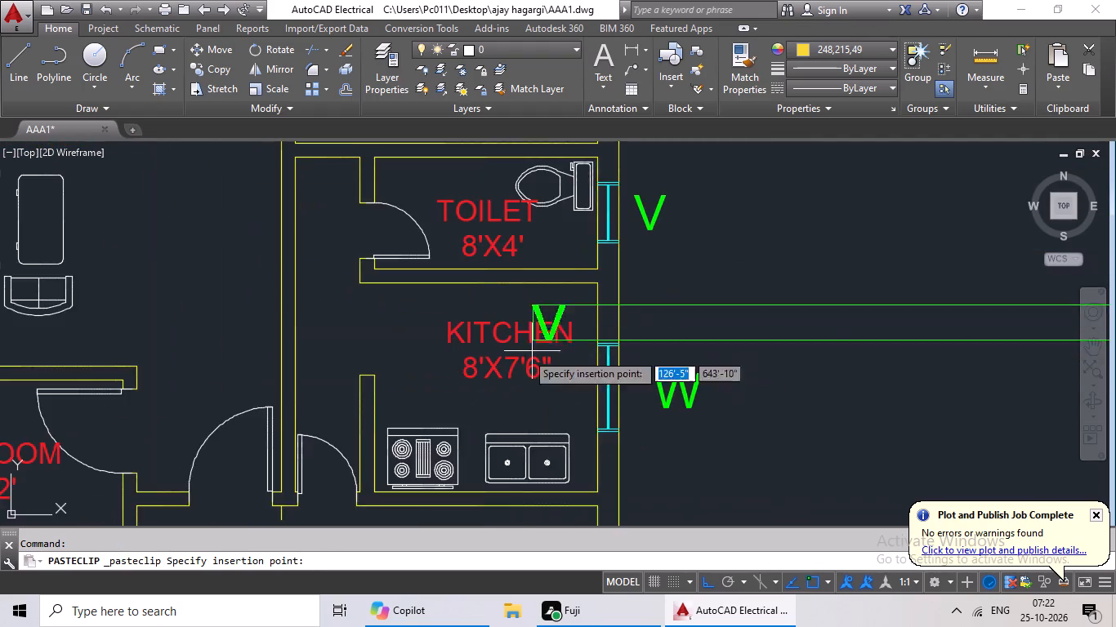
pyautogui.scroll(-2, 509, 362)
pyautogui.moveTo(400, 358); pyautogui.dragTo(571, 331, button='middle')
pyautogui.scroll(2, 380, 321)
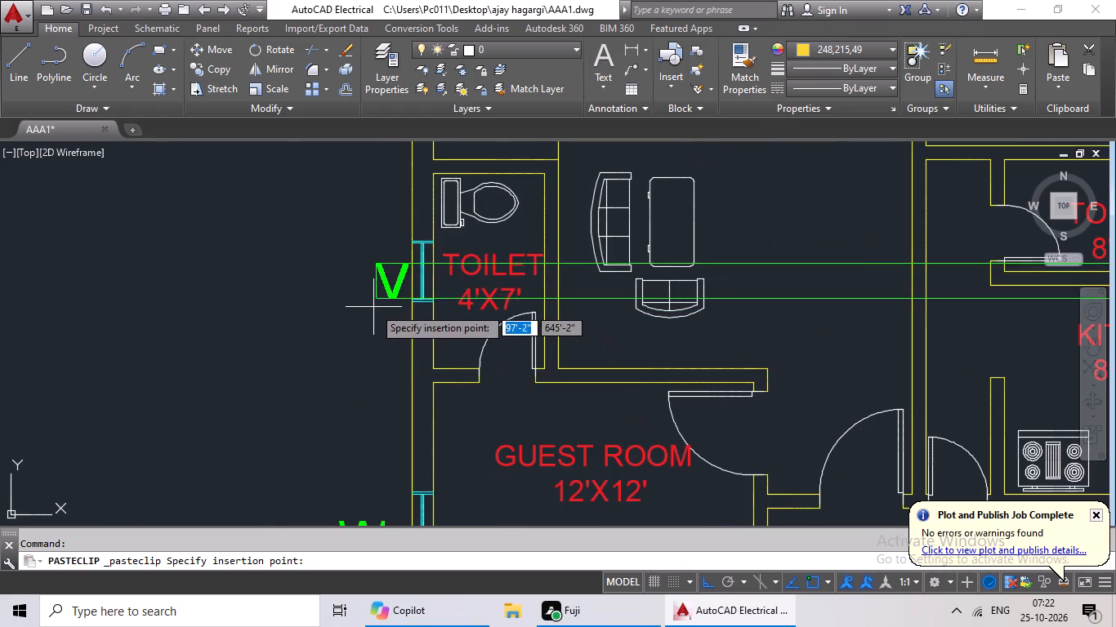
pyautogui.click(363, 304)
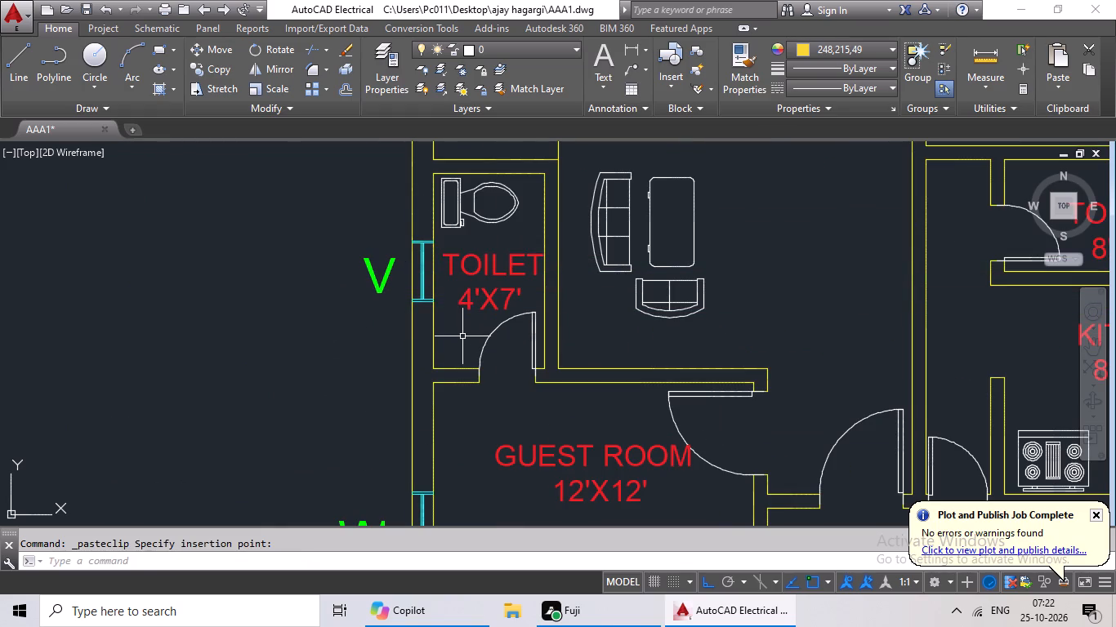
pyautogui.hotkey('ctrl', 'c')
pyautogui.hotkey('ctrl', 'v')
pyautogui.scroll(-2, 475, 354)
pyautogui.moveTo(498, 341); pyautogui.dragTo(476, 384, button='middle')
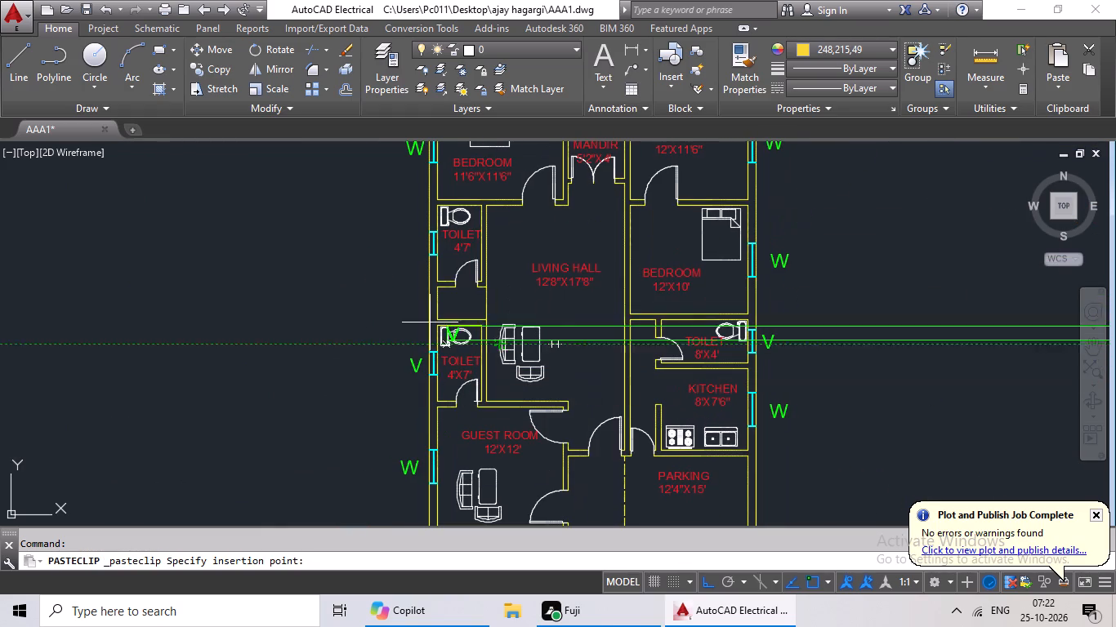
pyautogui.click(408, 255)
# Delete the spare V label lying outside the floor plan.
pyautogui.scroll(-2, 499, 258)
pyautogui.moveTo(510, 256); pyautogui.dragTo(391, 269, button='middle')
pyautogui.moveTo(415, 272); pyautogui.dragTo(412, 251, button='middle')
pyautogui.scroll(2, 496, 257)
pyautogui.moveTo(496, 252); pyautogui.dragTo(496, 289, button='middle')
pyautogui.scroll(-1, 496, 293)
pyautogui.moveTo(512, 277); pyautogui.dragTo(455, 336, button='middle')
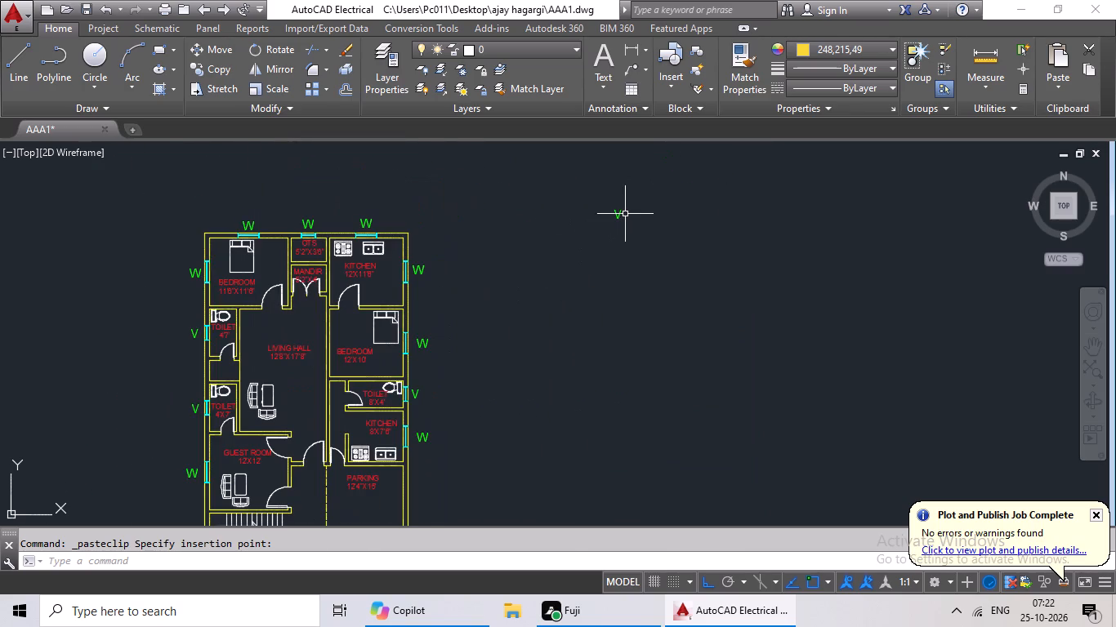
pyautogui.click(619, 214)
pyautogui.press('Delete')
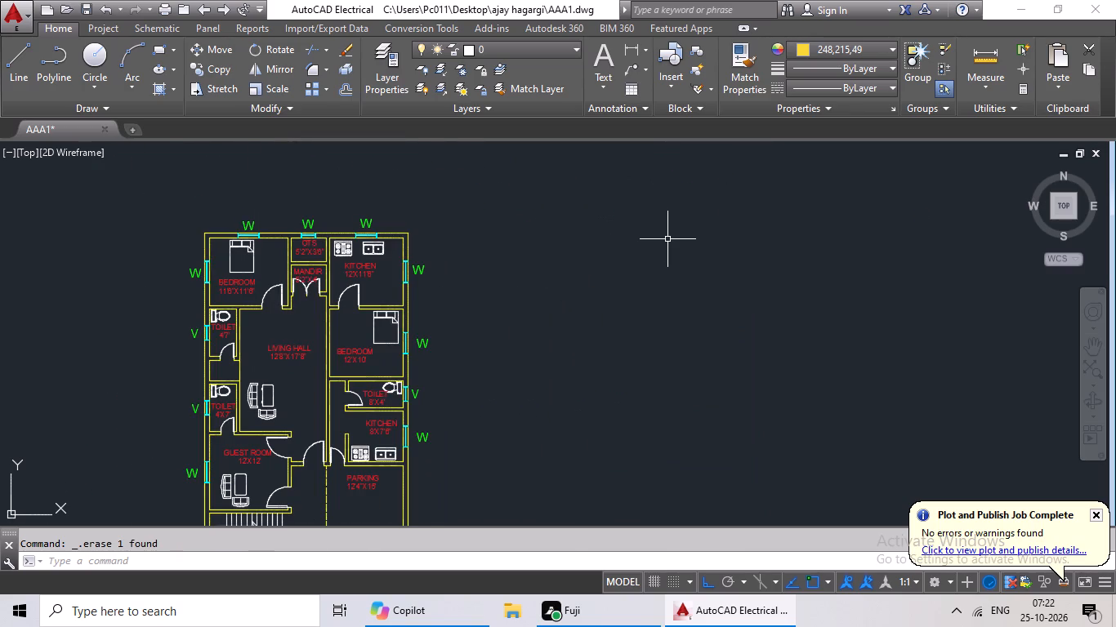
# Copy the 12'X10' bedroom's W label into the empty area beyond the plan's right wall.
pyautogui.click(418, 347)
pyautogui.hotkey('ctrl', 'c')
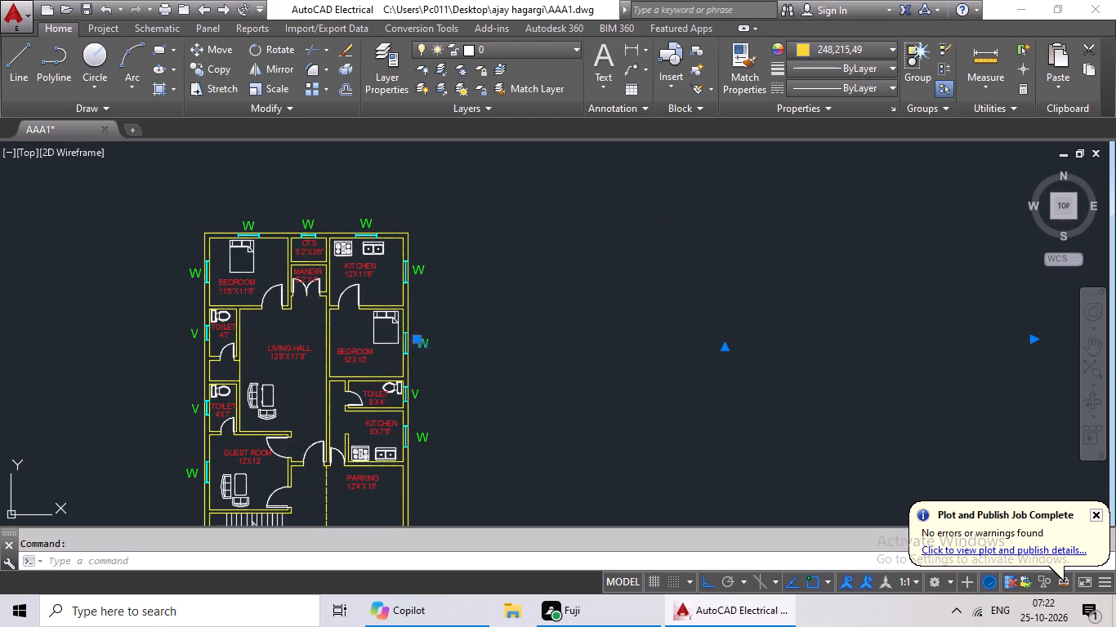
pyautogui.hotkey('ctrl', 'v')
pyautogui.click(549, 310)
# Change the text of the spare W label outside the floor plan to "D".
pyautogui.scroll(3, 558, 301)
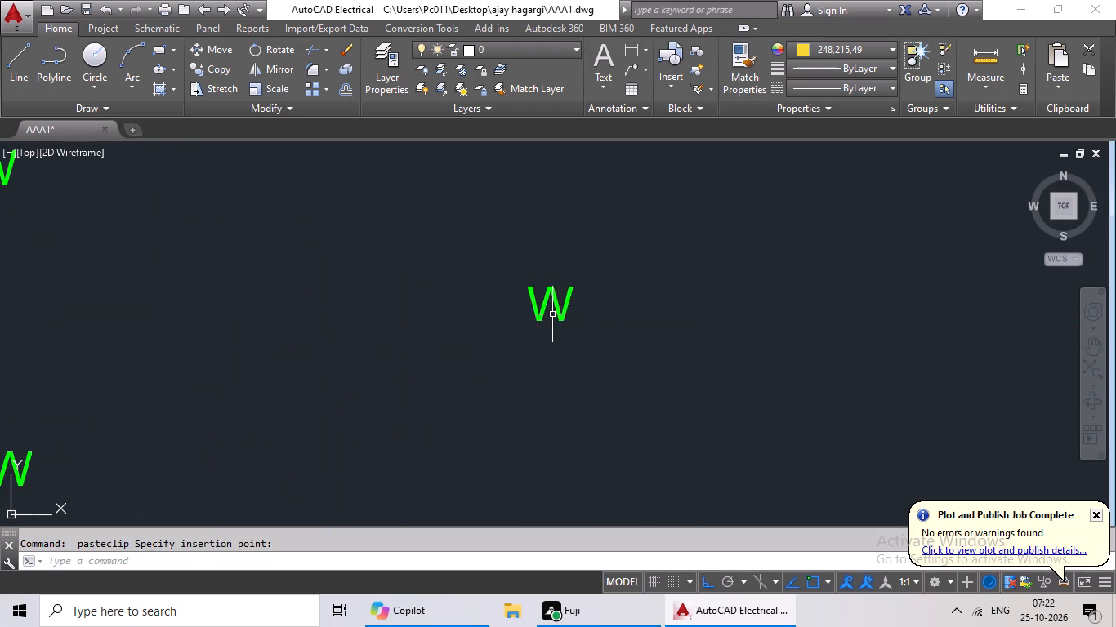
pyautogui.click(560, 304)
pyautogui.scroll(1, 560, 305)
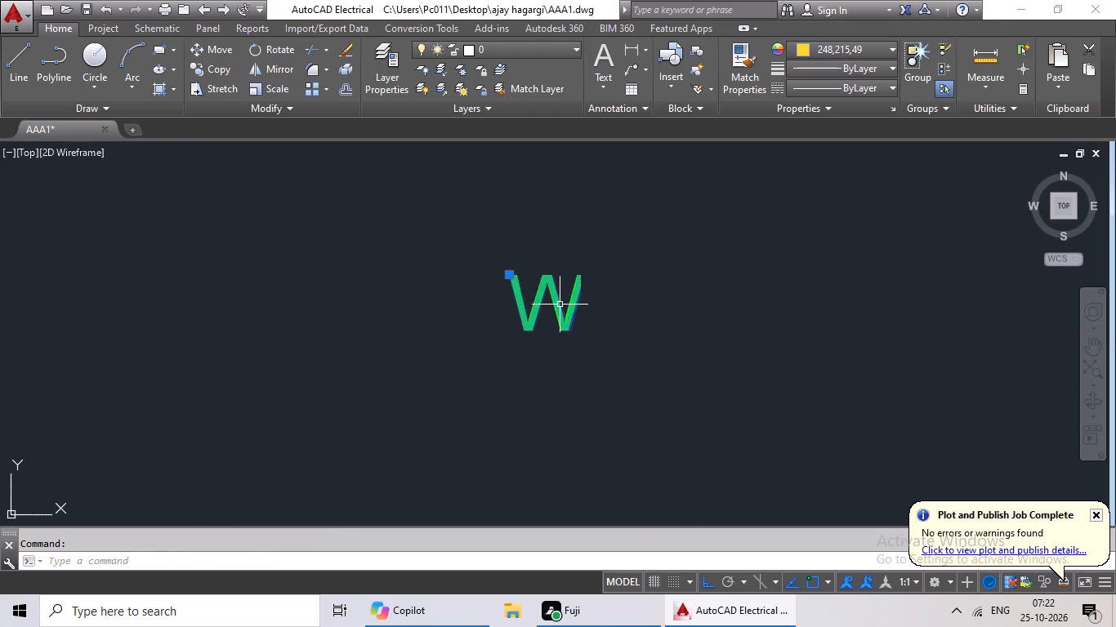
pyautogui.doubleClick(560, 305)
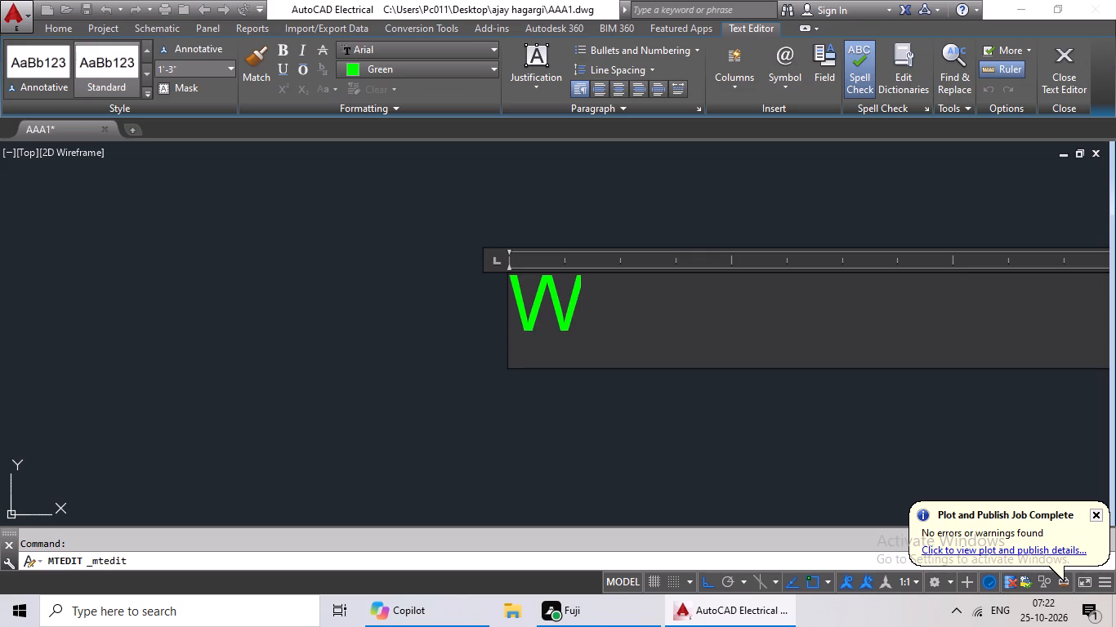
pyautogui.press('BackSpace')
pyautogui.hotkey('shift', 'd')
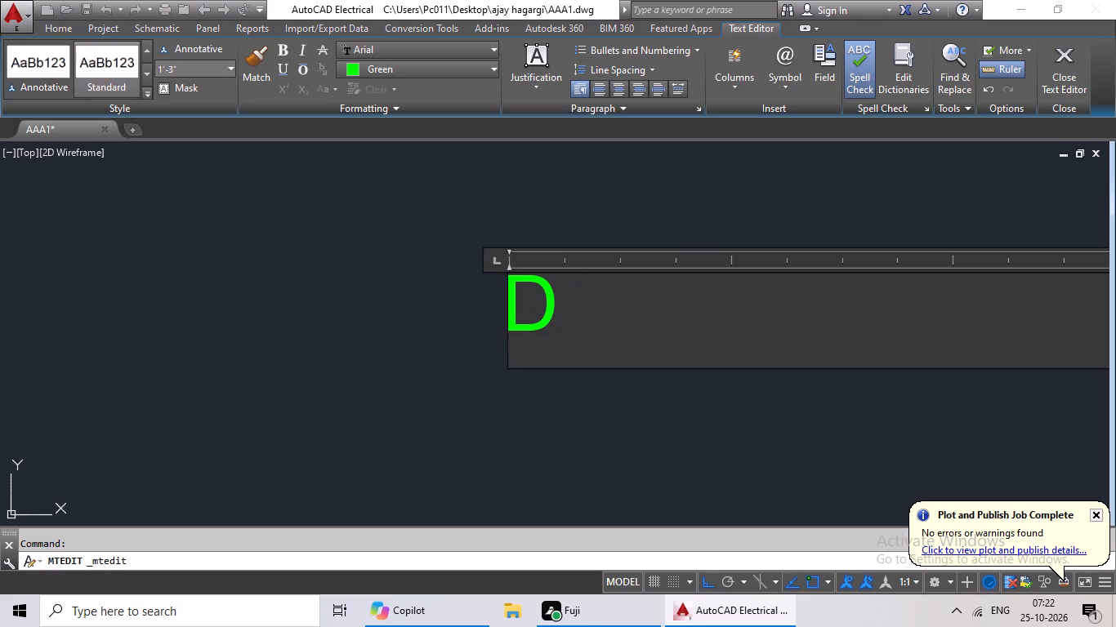
pyautogui.click(535, 391)
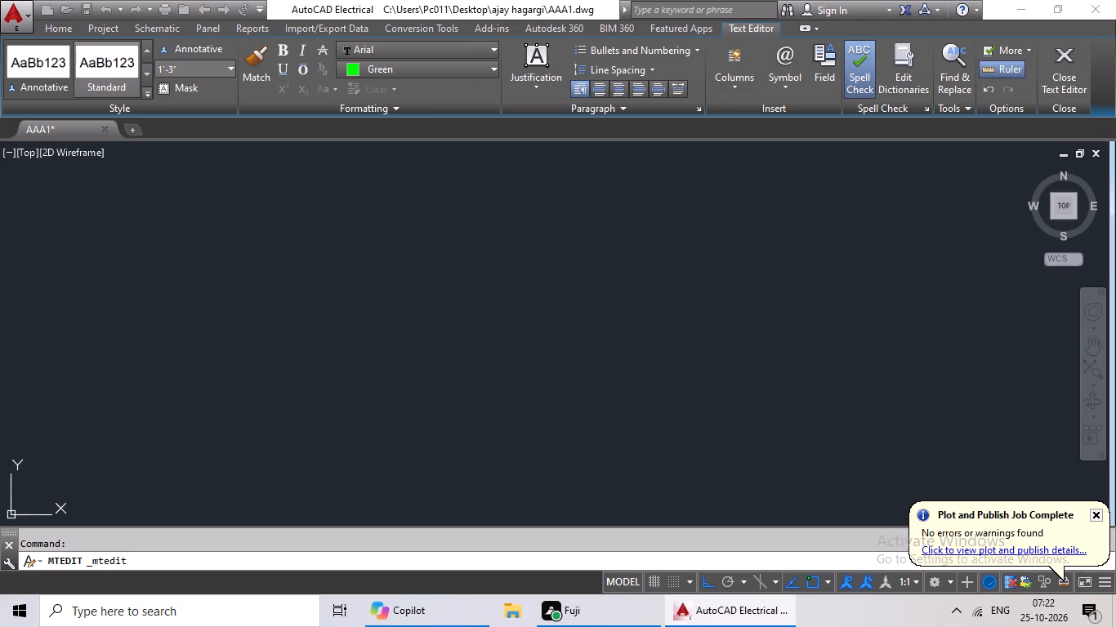
# Copy the spare D label and paste it inside the door swing of the 12'X11'6" kitchen.
pyautogui.click(546, 311)
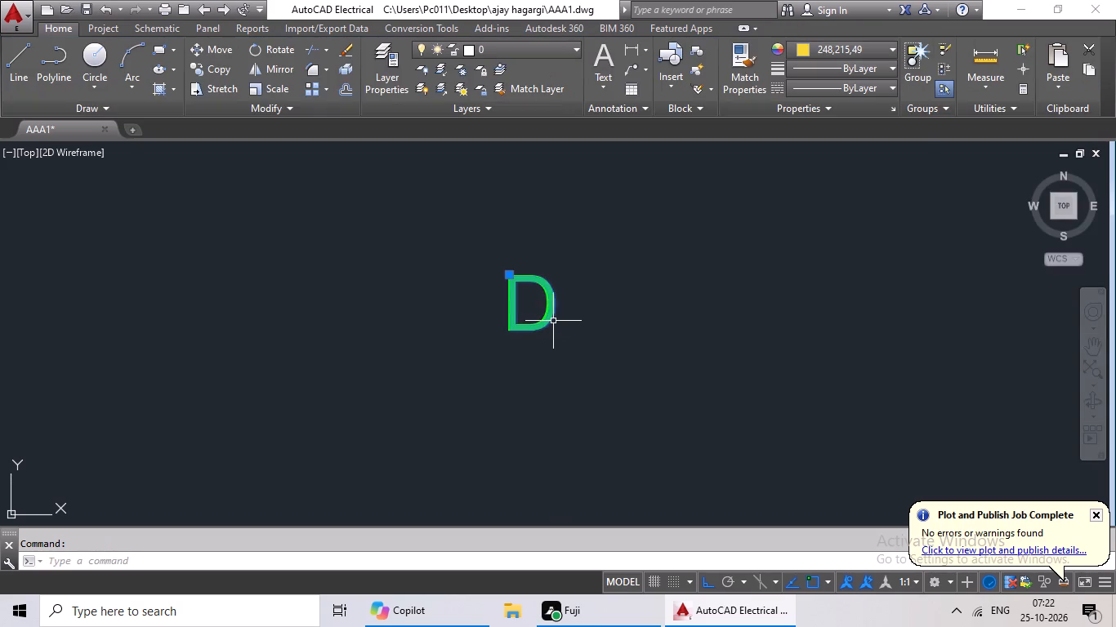
pyautogui.hotkey('ctrl', 'c')
pyautogui.hotkey('ctrl', 'v')
pyautogui.scroll(-2, 533, 457)
pyautogui.moveTo(474, 412); pyautogui.dragTo(612, 366, button='middle')
pyautogui.moveTo(529, 380); pyautogui.dragTo(808, 367, button='middle')
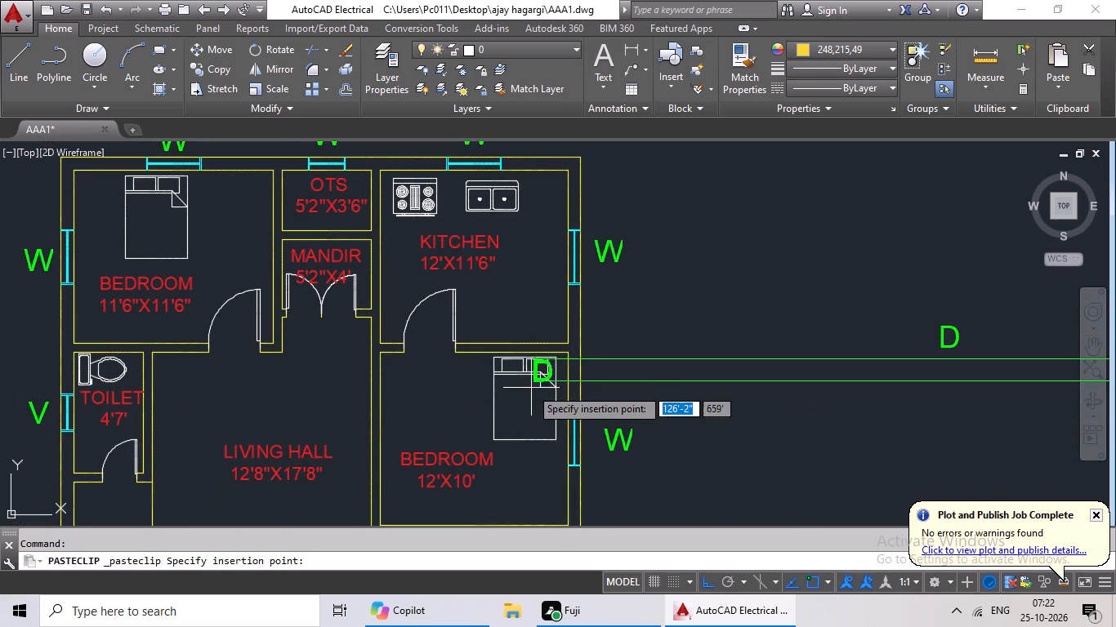
pyautogui.click(417, 345)
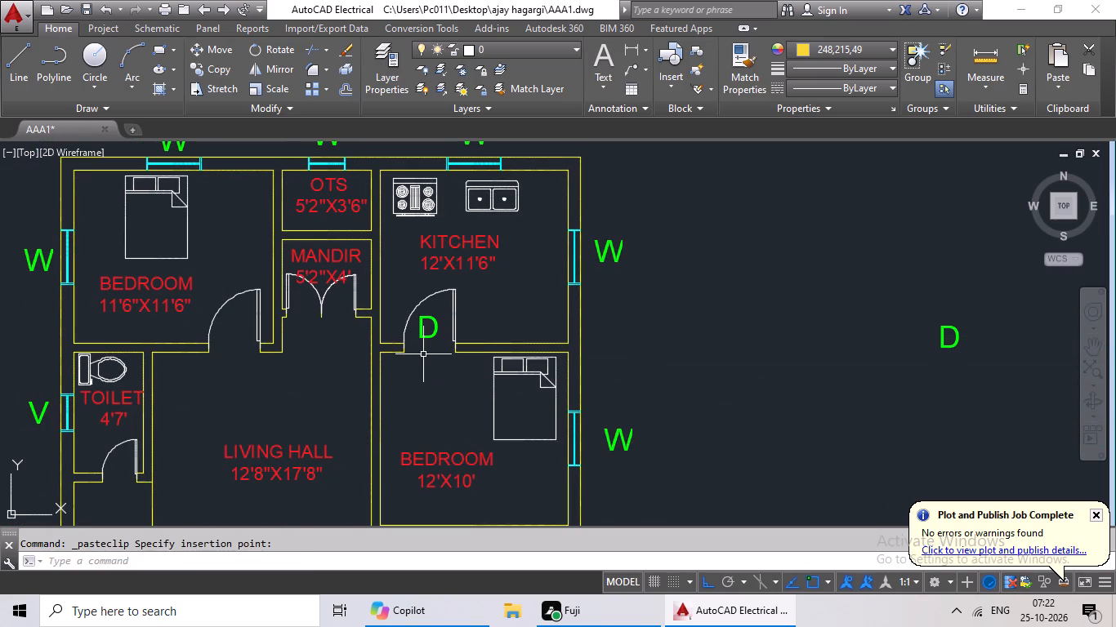
# Paste a D label at each leaf of the mandir's double door.
pyautogui.hotkey('ctrl', 'c')
pyautogui.hotkey('ctrl', 'v')
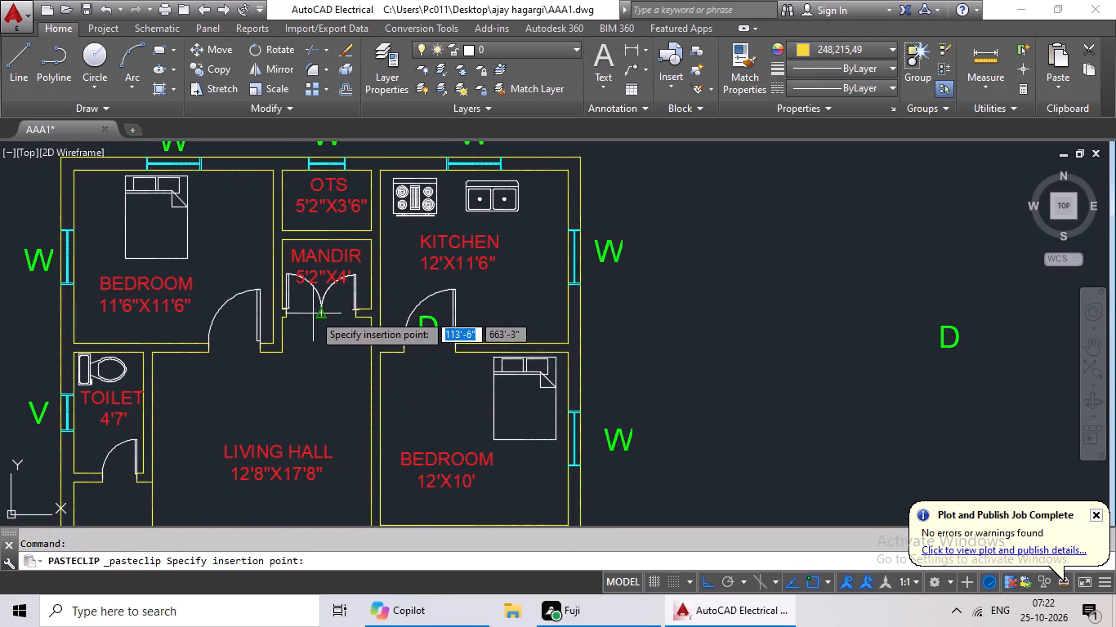
pyautogui.scroll(3, 315, 309)
pyautogui.click(363, 346)
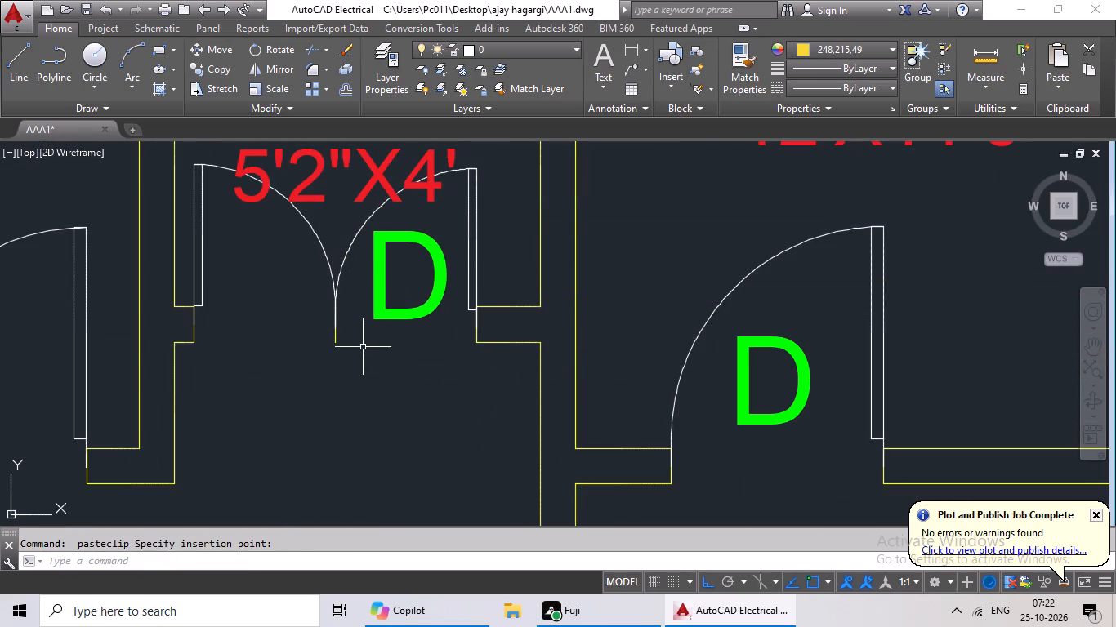
pyautogui.hotkey('ctrl', 'c')
pyautogui.hotkey('ctrl', 'v')
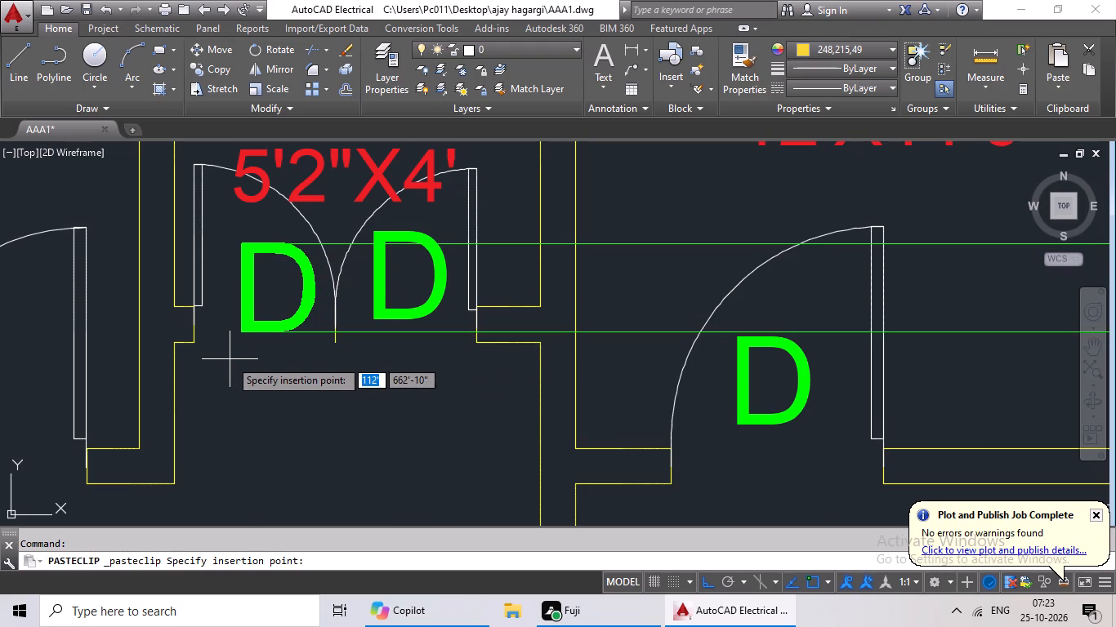
pyautogui.click(223, 360)
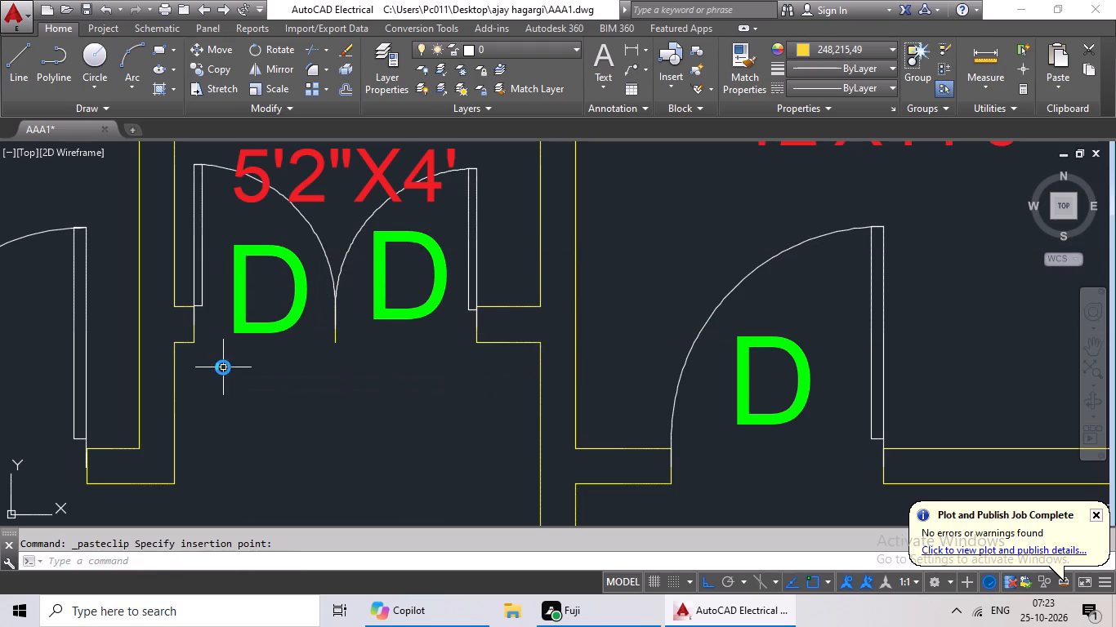
# Paste D labels at the doors of the 11'6"X11'6" bedroom and the 4'7' toilet below it.
pyautogui.hotkey('ctrl', 'v')
pyautogui.hotkey('ctrl', 'c')
pyautogui.hotkey('ctrl', 'v')
pyautogui.moveTo(142, 416); pyautogui.dragTo(471, 393, button='middle')
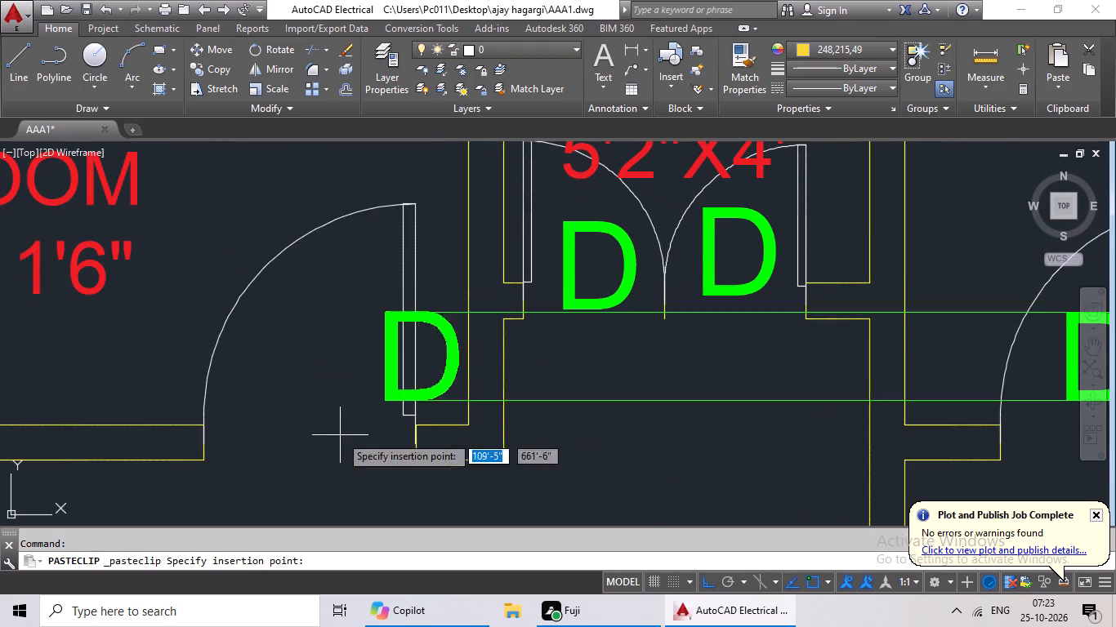
pyautogui.click(270, 441)
pyautogui.hotkey('ctrl', 'c')
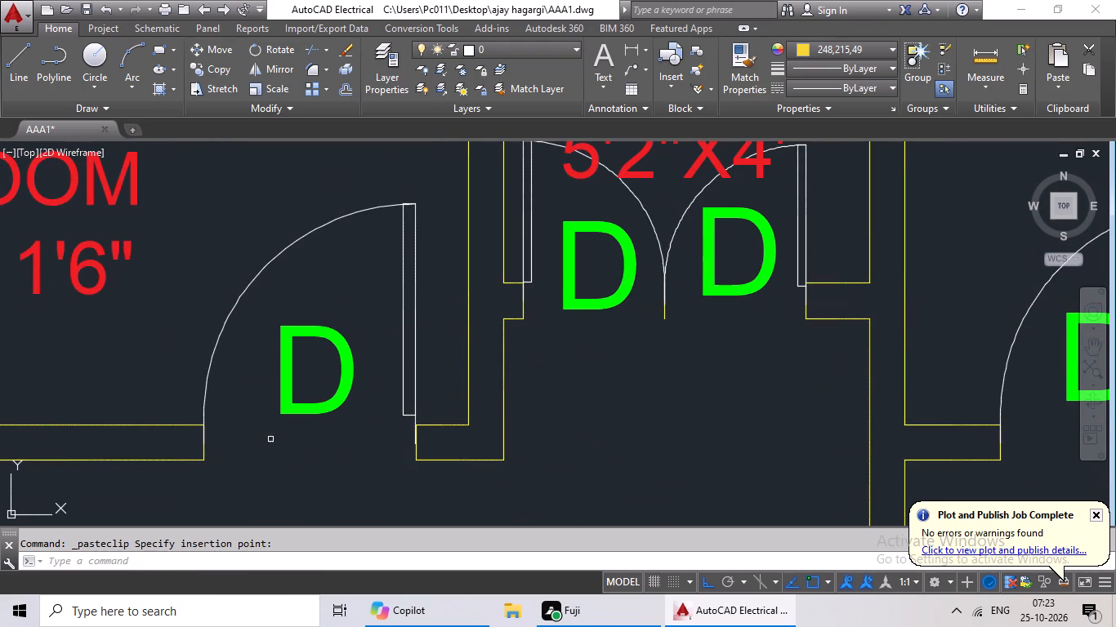
pyautogui.hotkey('ctrl', 'v')
pyautogui.scroll(-3, 296, 430)
pyautogui.moveTo(308, 425); pyautogui.dragTo(330, 345, button='middle')
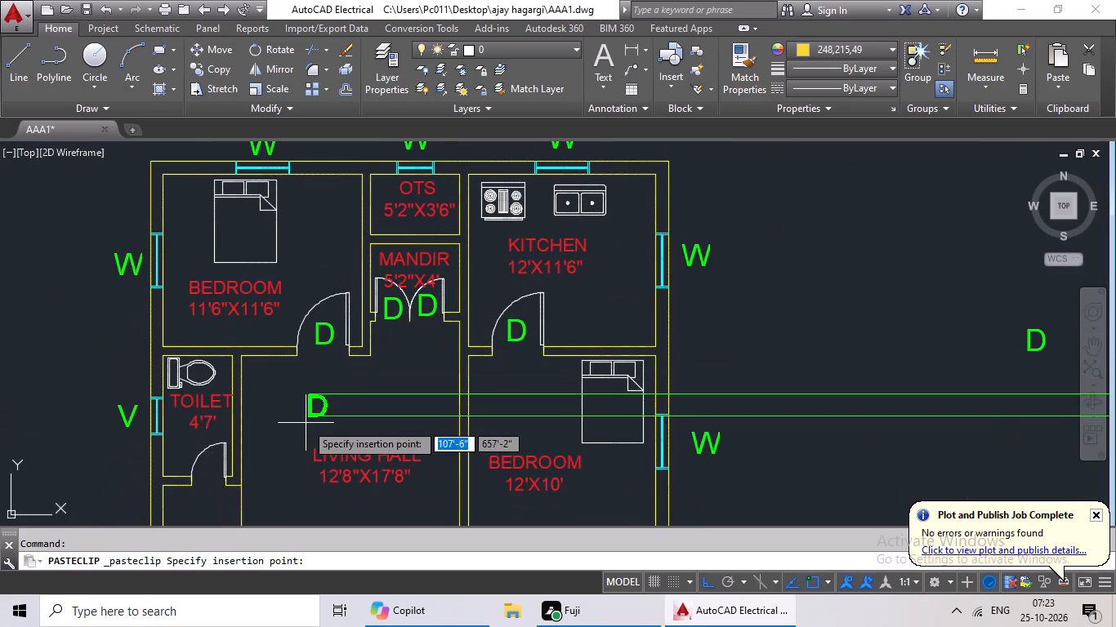
pyautogui.moveTo(308, 422); pyautogui.dragTo(348, 314, button='middle')
pyautogui.scroll(3, 237, 391)
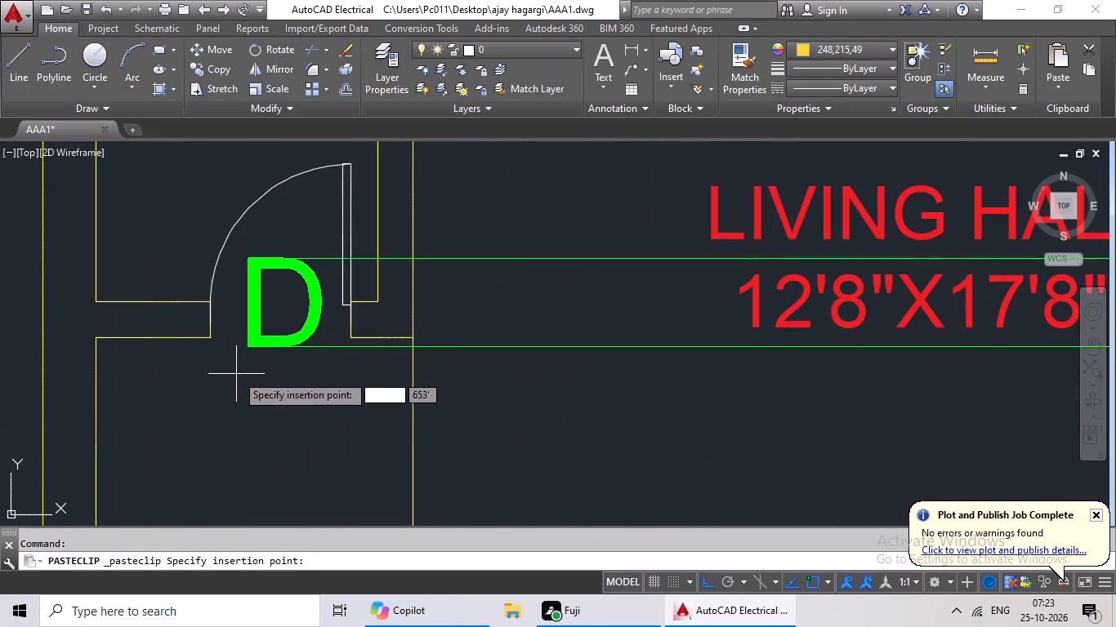
pyautogui.click(236, 370)
# Paste a D label at the door of the 8'X4' toilet.
pyautogui.hotkey('ctrl', 'c')
pyautogui.hotkey('ctrl', 'v')
pyautogui.keyDown('ctrl'); pyautogui.scroll(-3, 377, 384); pyautogui.keyUp('ctrl')
pyautogui.moveTo(484, 417); pyautogui.dragTo(329, 416, button='middle')
pyautogui.moveTo(354, 416); pyautogui.dragTo(364, 331, button='middle')
pyautogui.scroll(2, 481, 401)
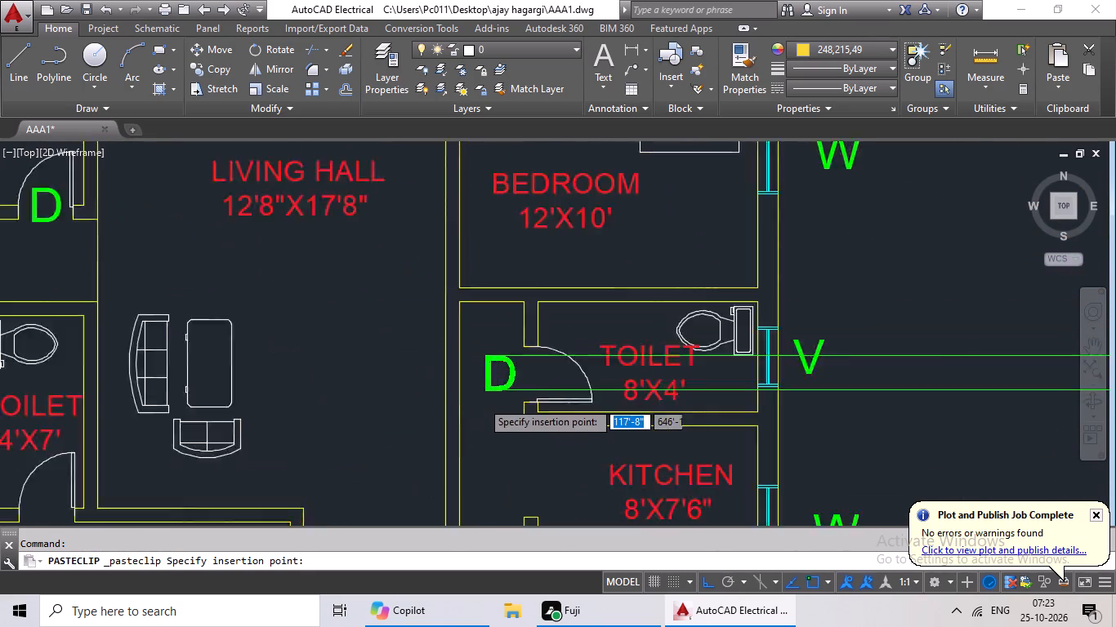
pyautogui.scroll(1, 481, 401)
pyautogui.click(592, 407)
# Paste D labels at the guest room's upper door on its right wall and at the 4'X7' toilet door.
pyautogui.scroll(-2, 516, 410)
pyautogui.moveTo(500, 412); pyautogui.dragTo(485, 313, button='middle')
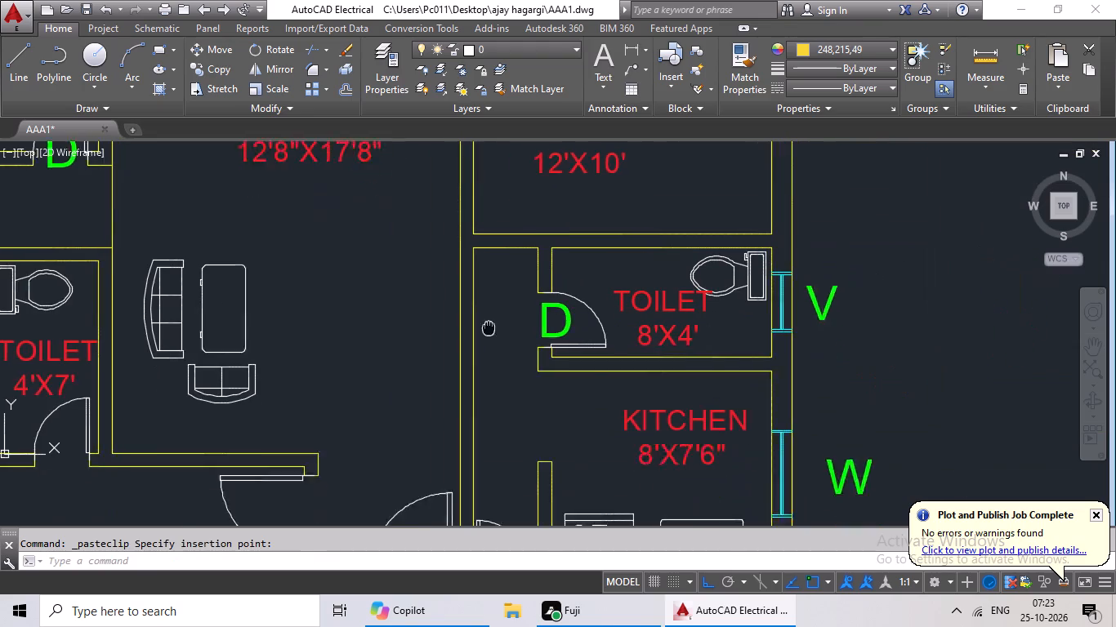
pyautogui.moveTo(485, 313); pyautogui.dragTo(484, 308, button='middle')
pyautogui.hotkey('ctrl', 'c')
pyautogui.hotkey('ctrl', 'v')
pyautogui.moveTo(418, 403); pyautogui.dragTo(454, 314, button='middle')
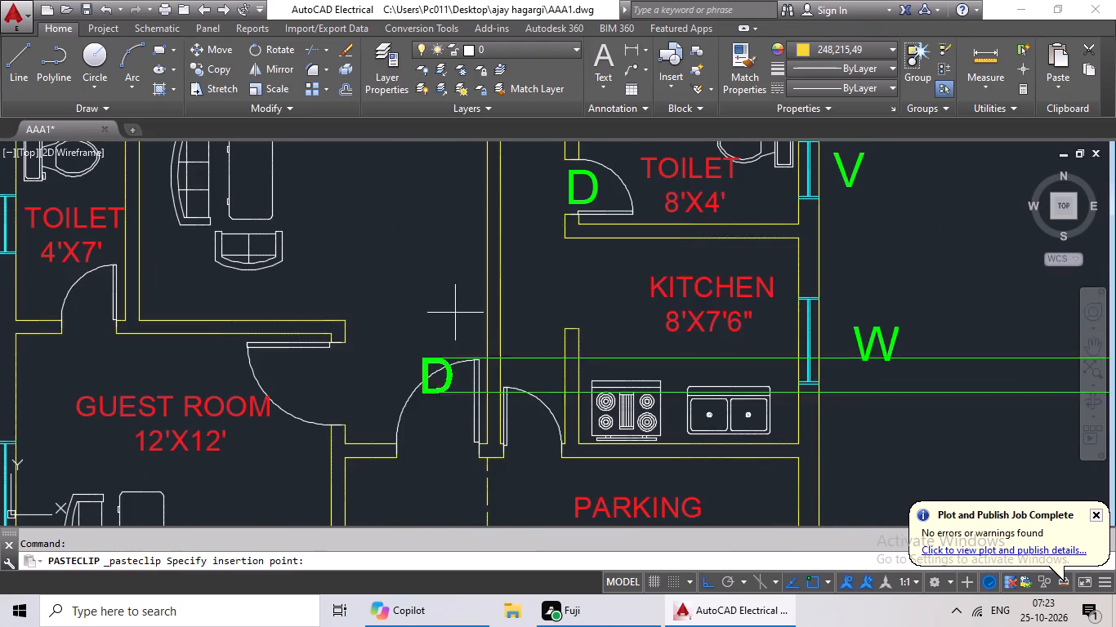
pyautogui.scroll(3, 287, 412)
pyautogui.click(287, 398)
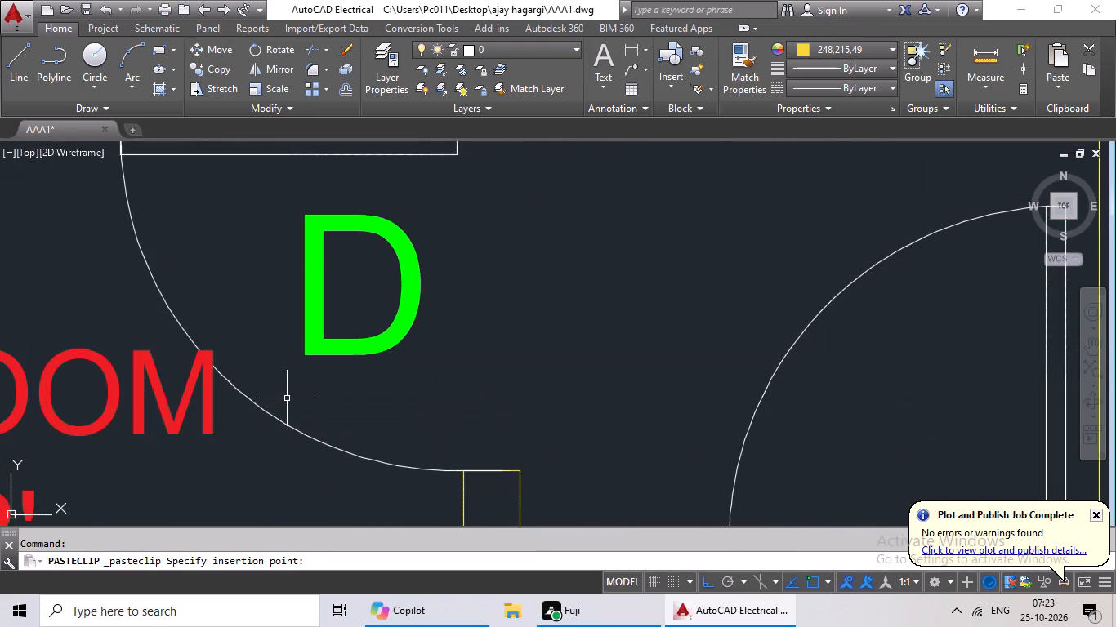
pyautogui.hotkey('ctrl', 'c')
pyautogui.hotkey('ctrl', 'v')
pyautogui.scroll(-2, 319, 410)
pyautogui.moveTo(252, 429); pyautogui.dragTo(266, 429, button='middle')
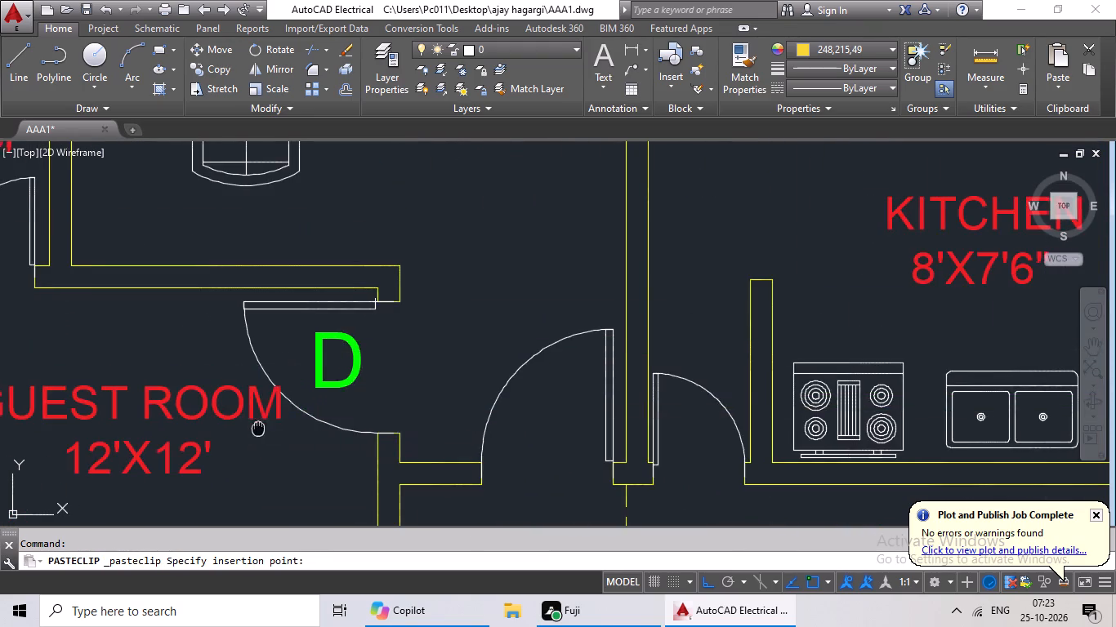
pyautogui.moveTo(266, 429); pyautogui.dragTo(444, 425, button='middle')
pyautogui.click(155, 296)
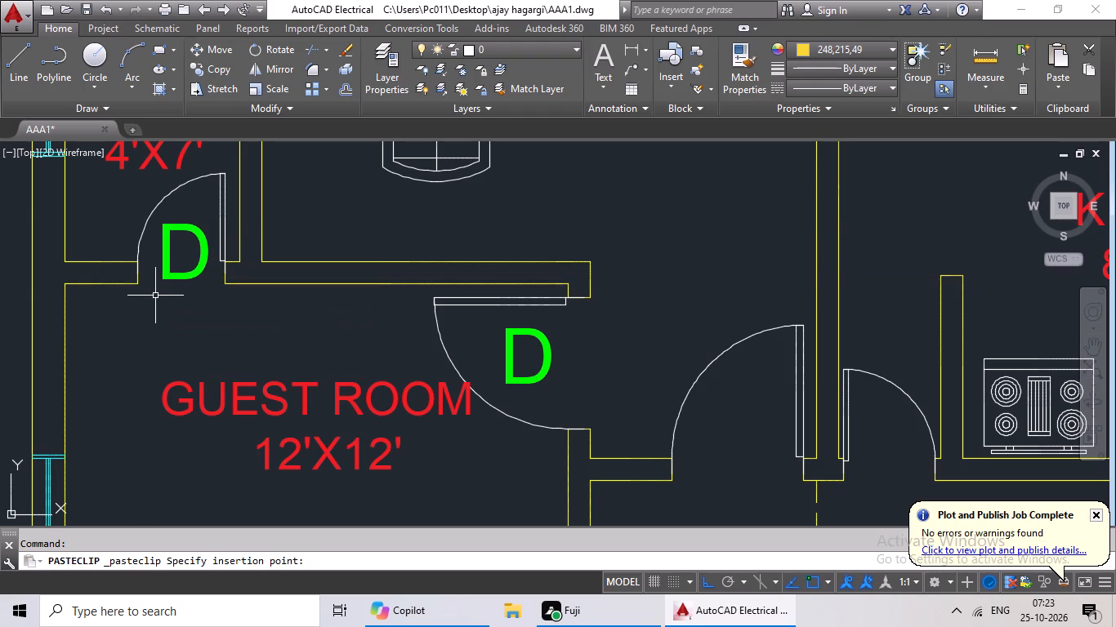
# Paste D labels at the living hall's front door and at the neighbouring door between the 8'X7'6" kitchen and the parking.
pyautogui.hotkey('ctrl', 'c')
pyautogui.hotkey('ctrl', 'v')
pyautogui.keyDown('ctrl'); pyautogui.scroll(-2, 308, 369); pyautogui.keyUp('ctrl')
pyautogui.moveTo(349, 398); pyautogui.dragTo(349, 395, button='middle')
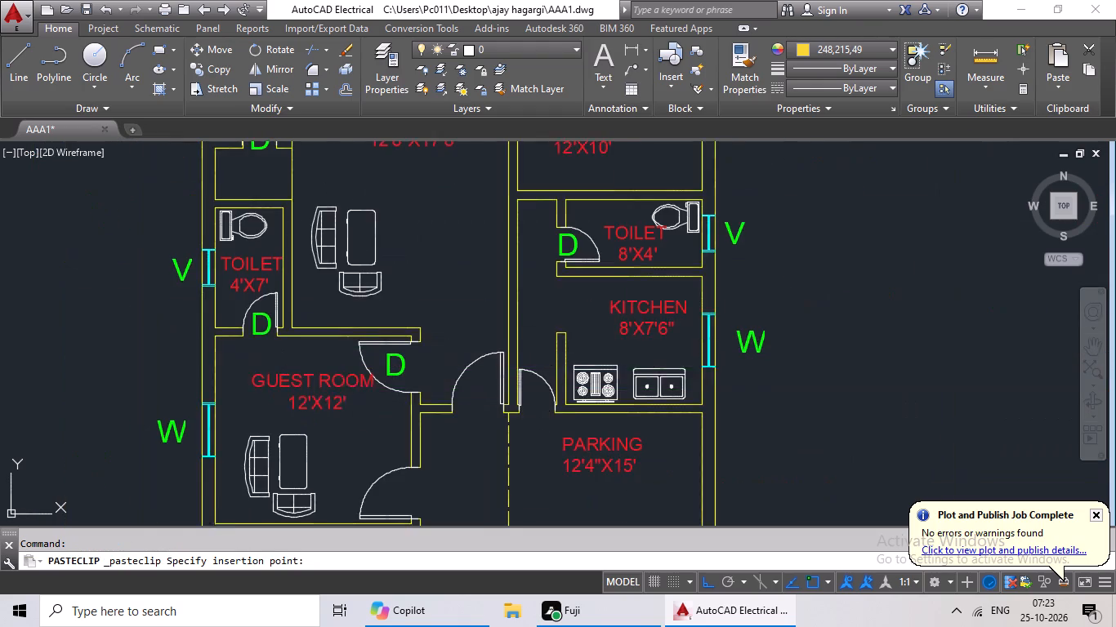
pyautogui.moveTo(349, 395); pyautogui.dragTo(191, 340, button='middle')
pyautogui.scroll(3, 311, 353)
pyautogui.click(299, 357)
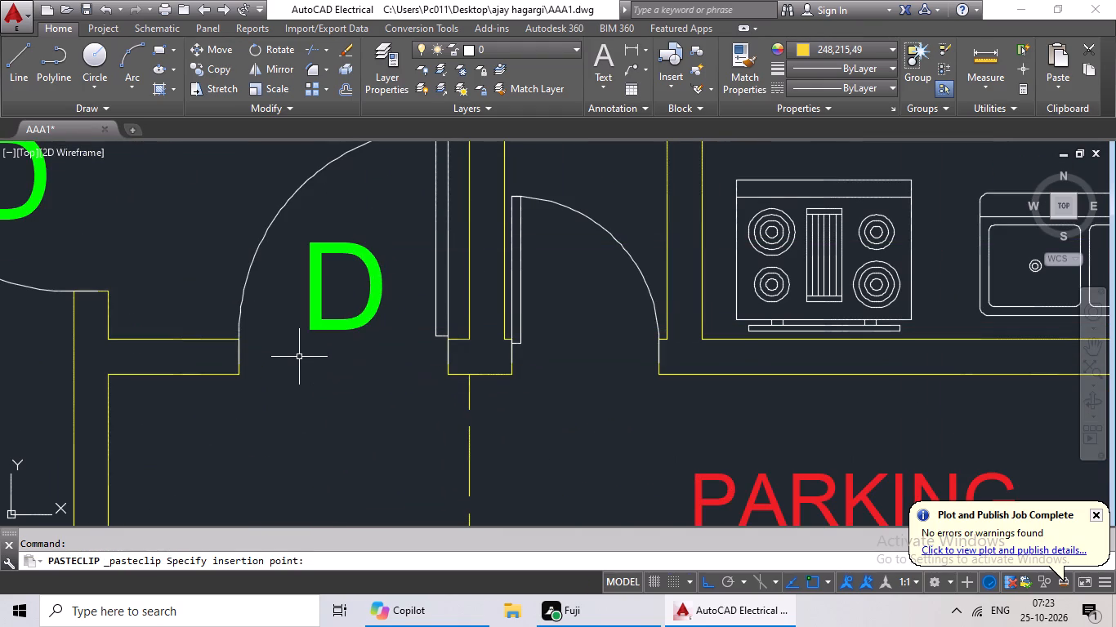
pyautogui.hotkey('ctrl', 'c')
pyautogui.hotkey('ctrl', 'v')
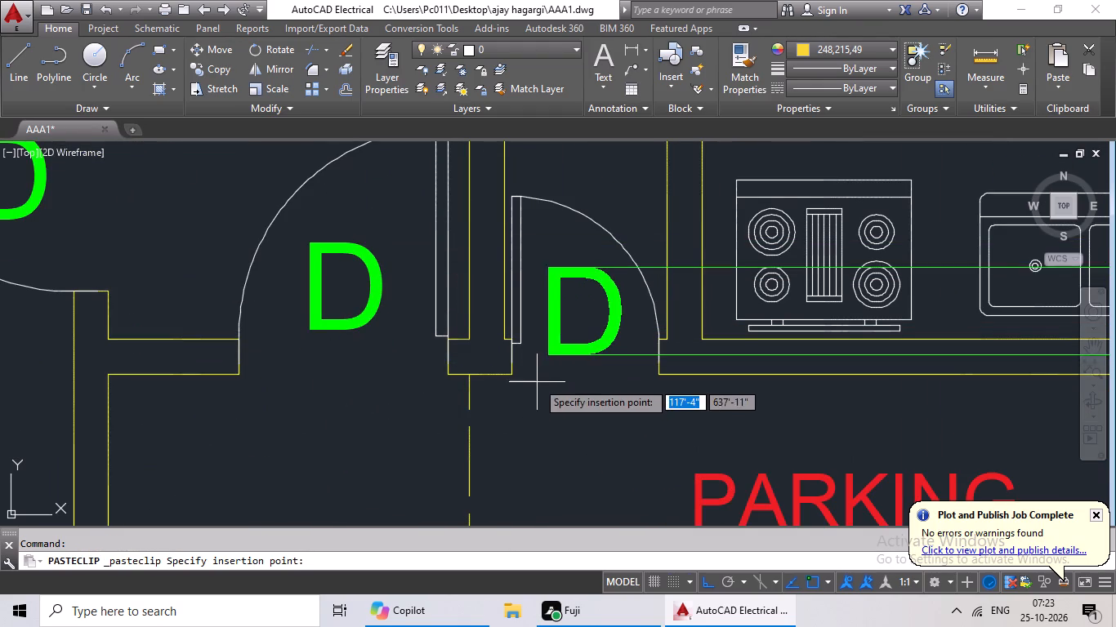
pyautogui.click(539, 383)
# Paste a D label at the guest room's lower door, just above the staircase.
pyautogui.hotkey('ctrl', 'c')
pyautogui.hotkey('ctrl', 'v')
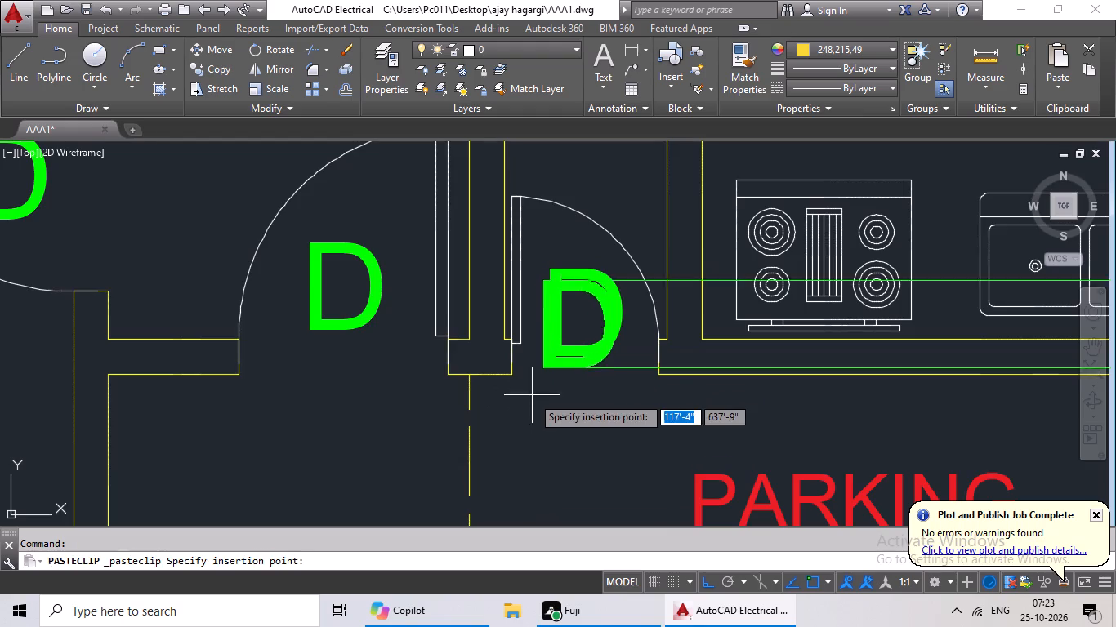
pyautogui.keyDown('ctrl'); pyautogui.scroll(-3, 532, 401); pyautogui.keyUp('ctrl')
pyautogui.moveTo(528, 415); pyautogui.dragTo(547, 331, button='middle')
pyautogui.moveTo(503, 412); pyautogui.dragTo(523, 365, button='middle')
pyautogui.scroll(3, 441, 355)
pyautogui.click(408, 372)
# Paste a D label at each leaf of the entry's double door.
pyautogui.hotkey('ctrl', 'c')
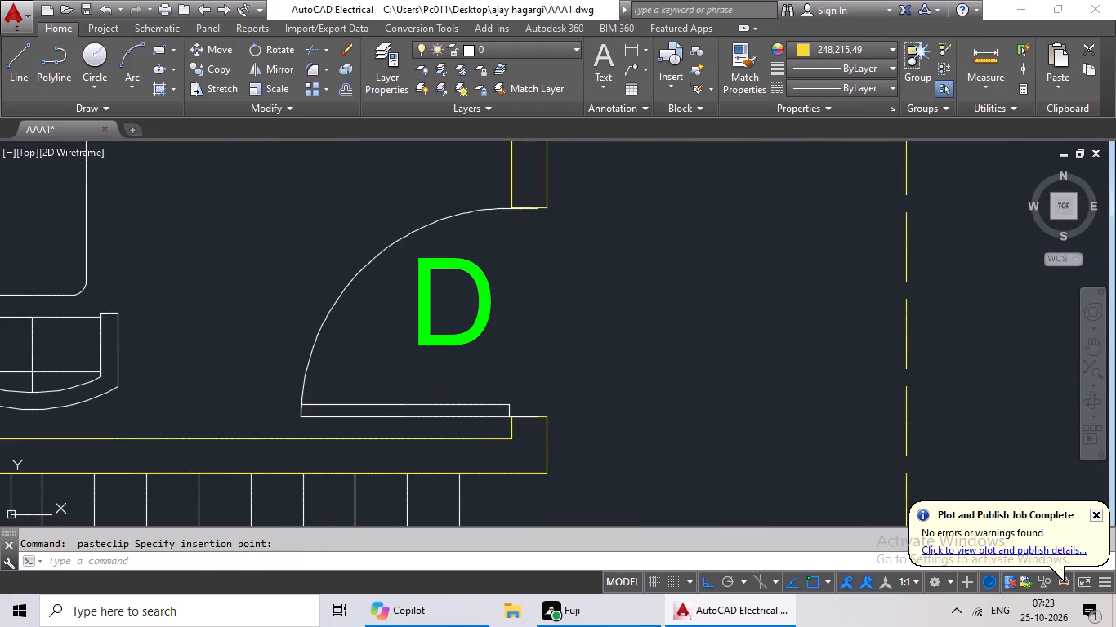
pyautogui.hotkey('ctrl', 'v')
pyautogui.keyDown('ctrl'); pyautogui.scroll(-3, 430, 400); pyautogui.keyUp('ctrl')
pyautogui.moveTo(484, 415); pyautogui.dragTo(510, 291, button='middle')
pyautogui.moveTo(503, 378); pyautogui.dragTo(520, 336, button='middle')
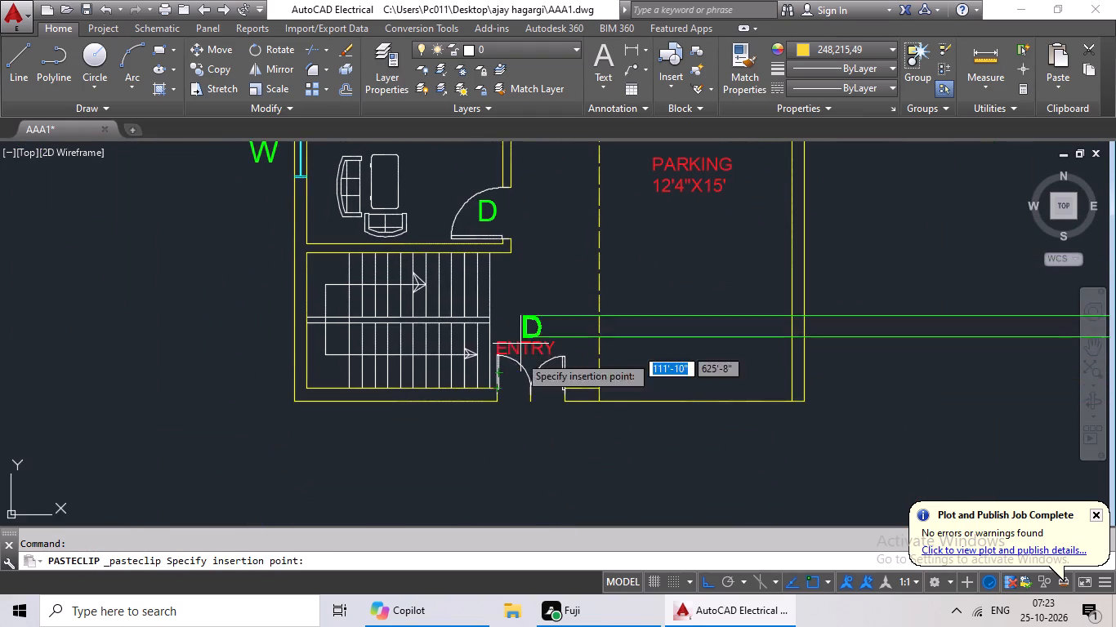
pyautogui.scroll(4, 502, 405)
pyautogui.click(495, 414)
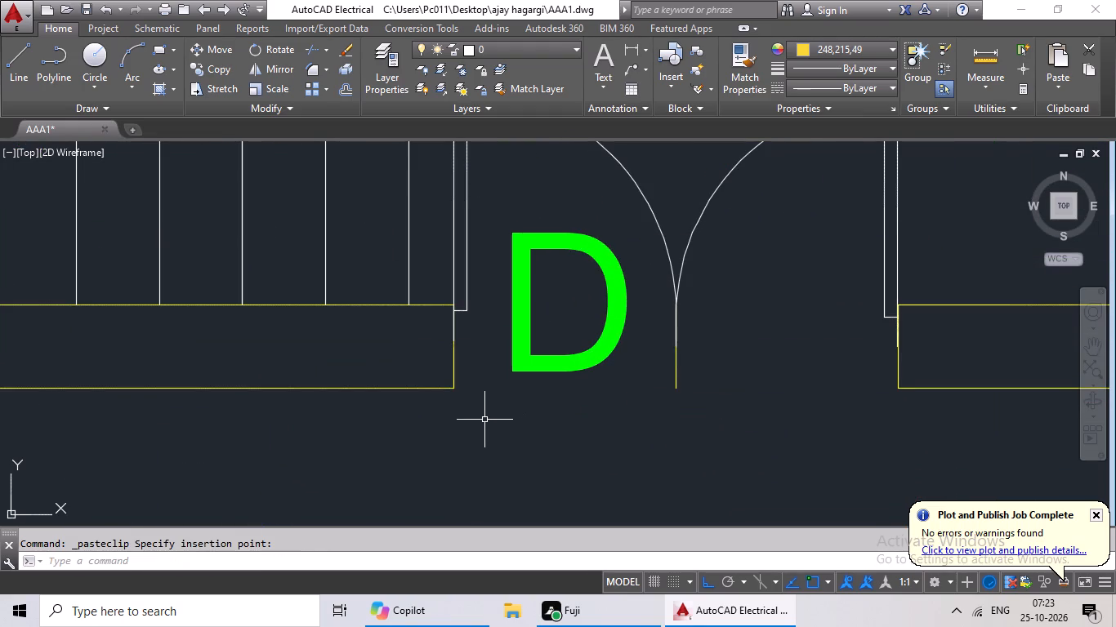
pyautogui.hotkey('ctrl', 'c')
pyautogui.hotkey('ctrl', 'v')
pyautogui.click(704, 420)
# Delete the spare D label lying outside the plan, beside the 12'X11'6" kitchen.
pyautogui.scroll(-3, 721, 416)
pyautogui.moveTo(718, 431); pyautogui.dragTo(564, 495, button='middle')
pyautogui.scroll(-2, 590, 371)
pyautogui.moveTo(651, 343); pyautogui.dragTo(454, 420, button='middle')
pyautogui.scroll(-2, 461, 396)
pyautogui.moveTo(467, 390); pyautogui.dragTo(404, 414, button='middle')
pyautogui.scroll(2, 531, 274)
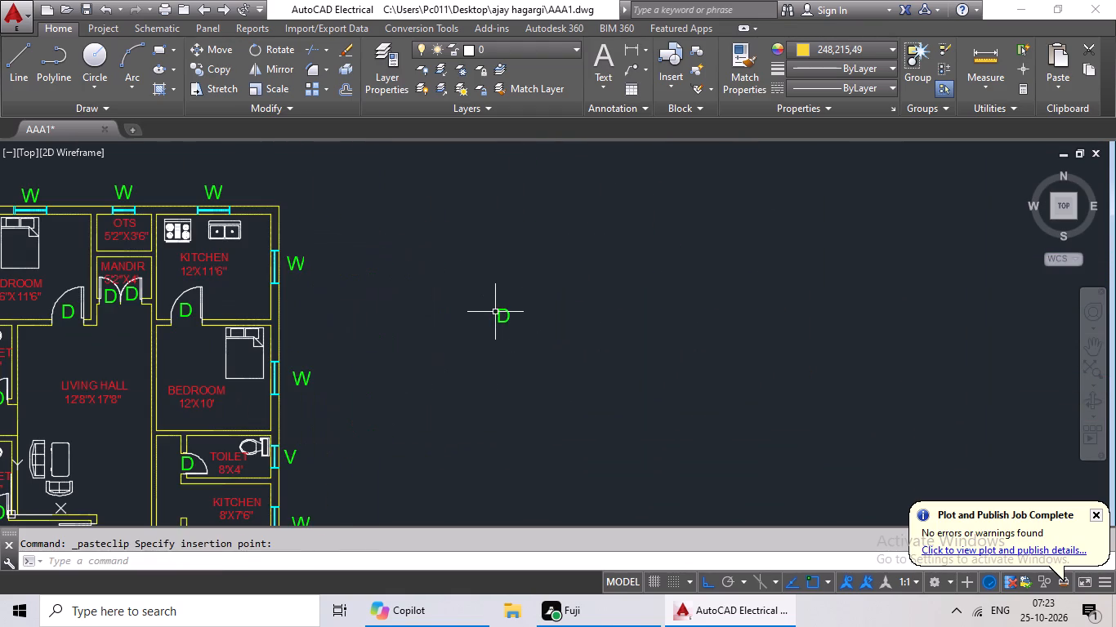
pyautogui.click(501, 313)
pyautogui.press('Delete')
# Save the labelled floor plan drawing.
pyautogui.scroll(-1, 555, 317)
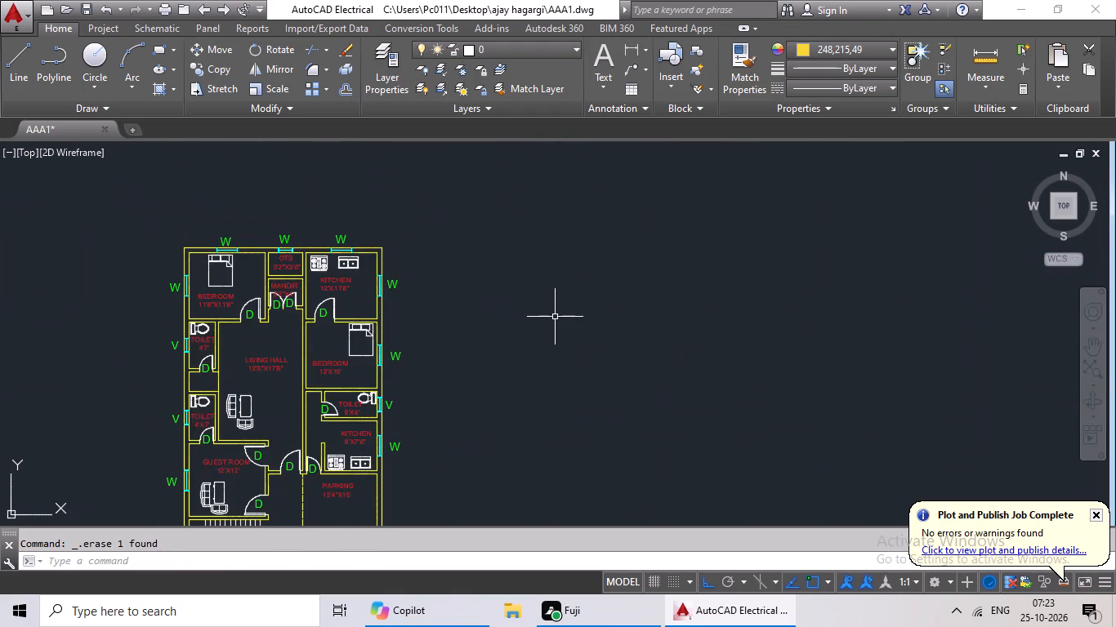
pyautogui.moveTo(542, 328); pyautogui.dragTo(615, 273, button='middle')
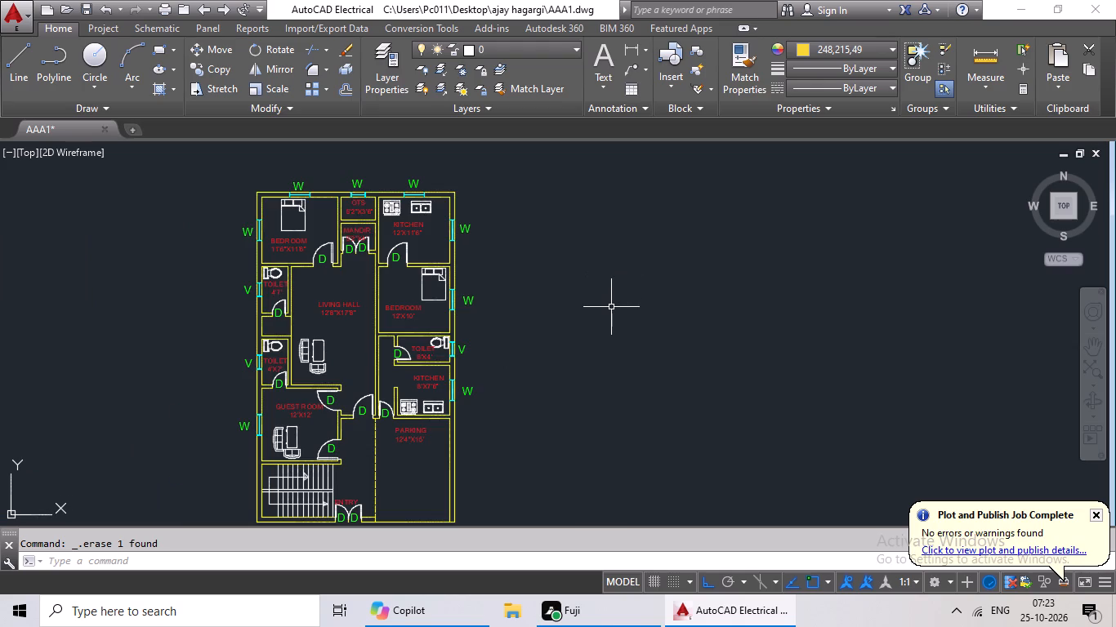
pyautogui.hotkey('ctrl', 's')
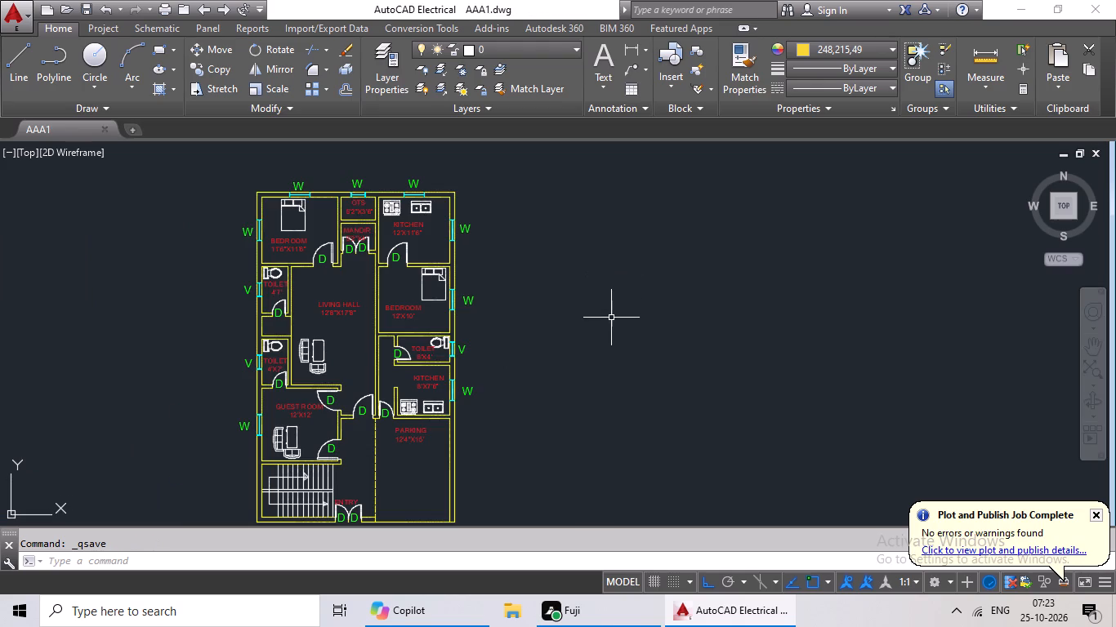
pyautogui.hotkey('ctrl', 's')
pyautogui.hotkey('ctrl', 's')
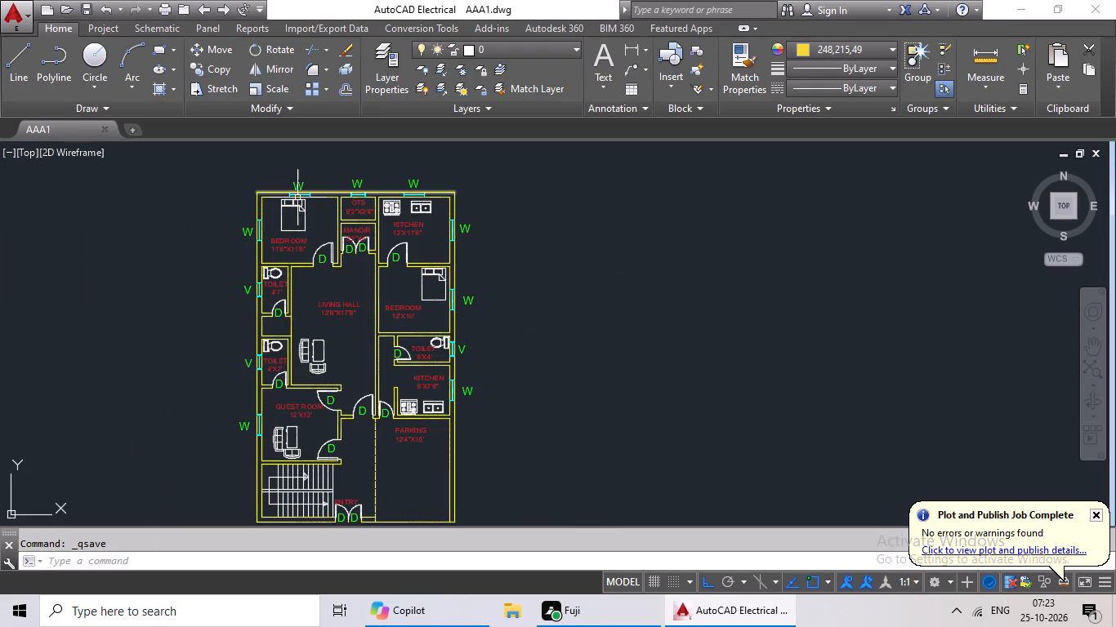
# Hatch the outer wall corners at the 11'6"X11'6" bedroom and the 12'X11'6" kitchen with the ANSI32 pattern.
pyautogui.click(150, 89)
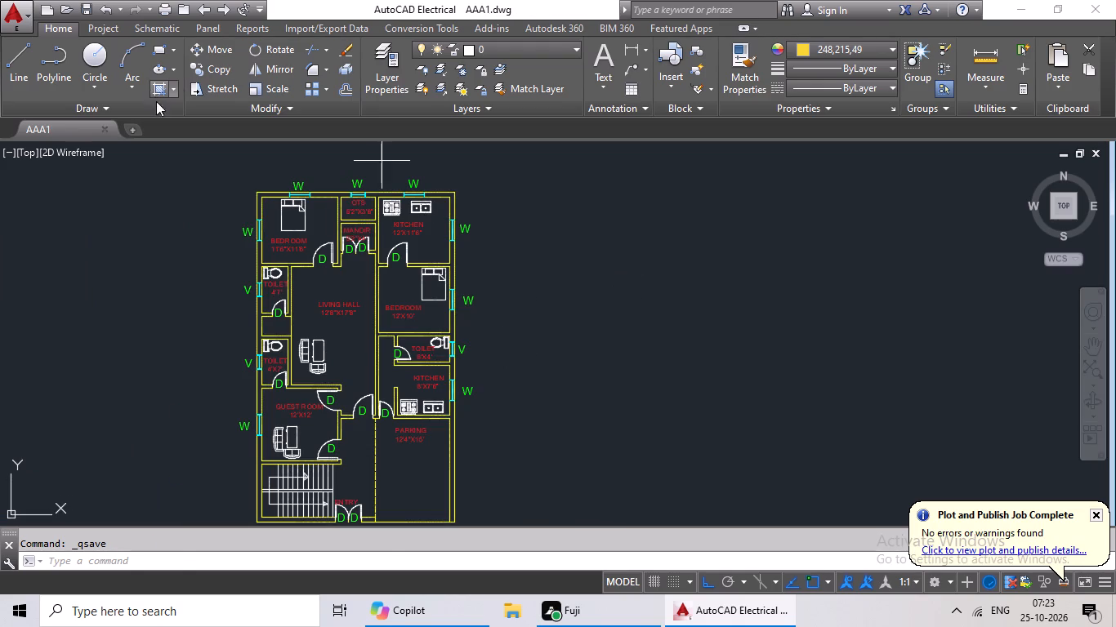
pyautogui.scroll(3, 336, 191)
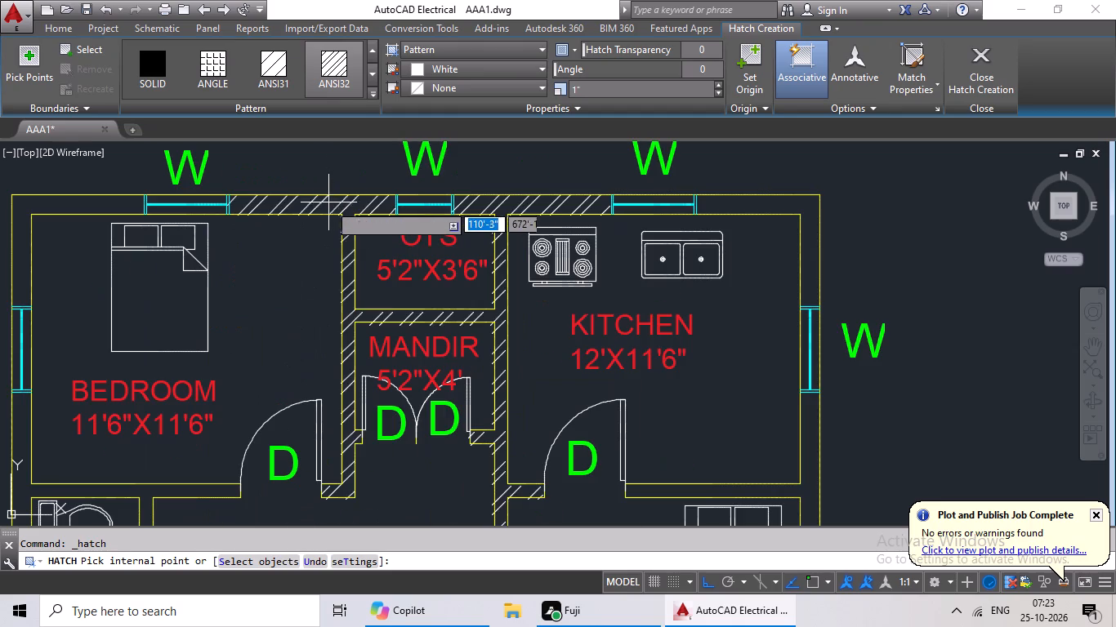
pyautogui.click(327, 207)
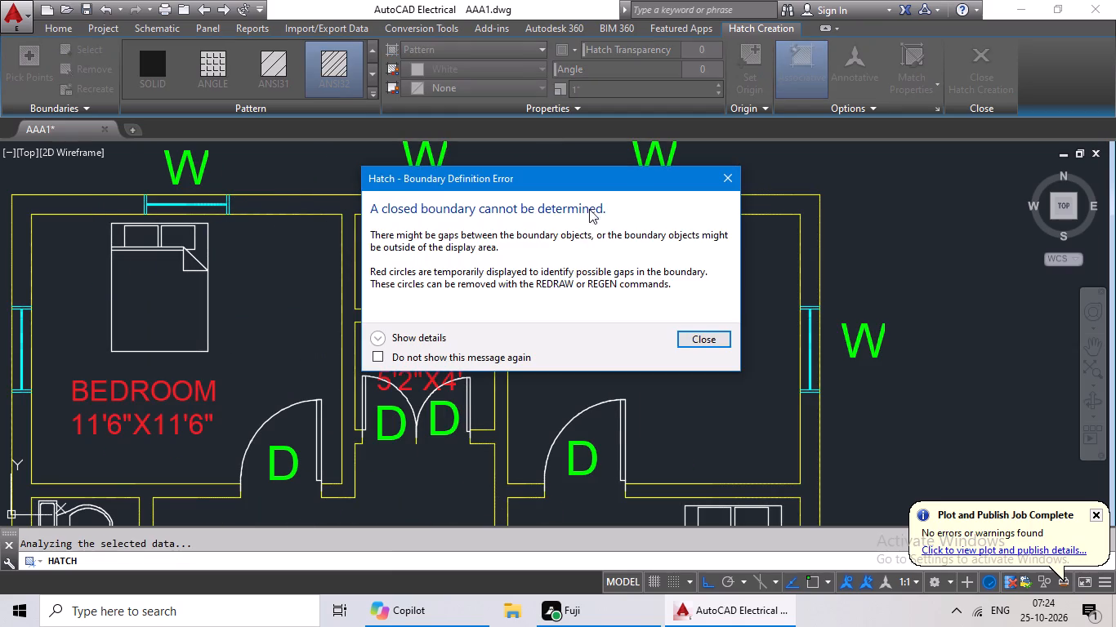
pyautogui.click(730, 179)
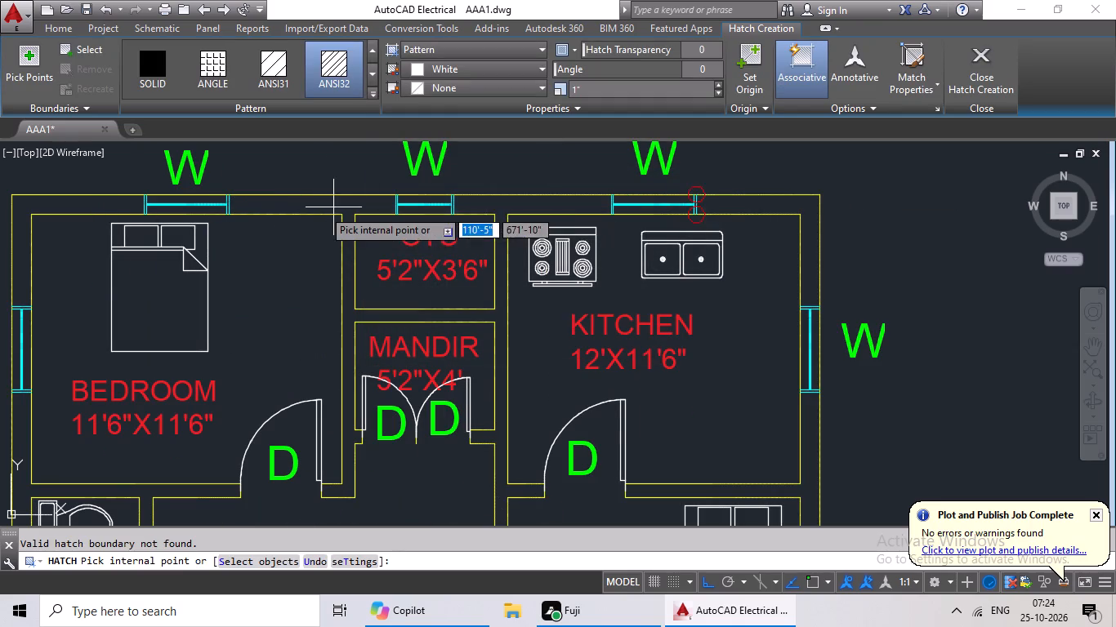
pyautogui.scroll(-1, 354, 205)
pyautogui.click(169, 208)
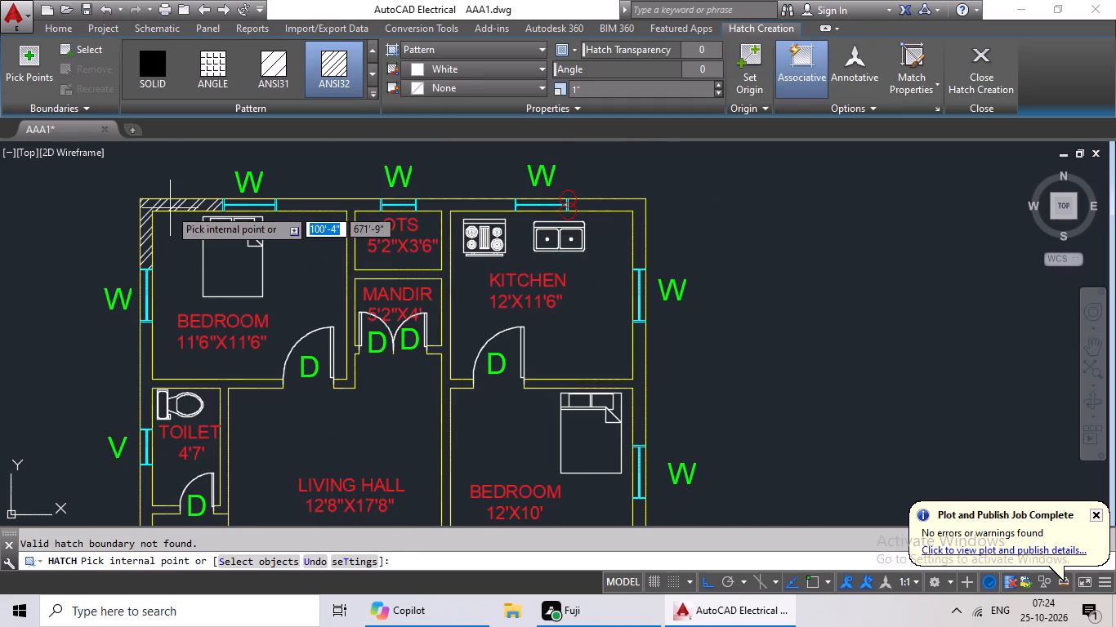
pyautogui.scroll(2, 341, 207)
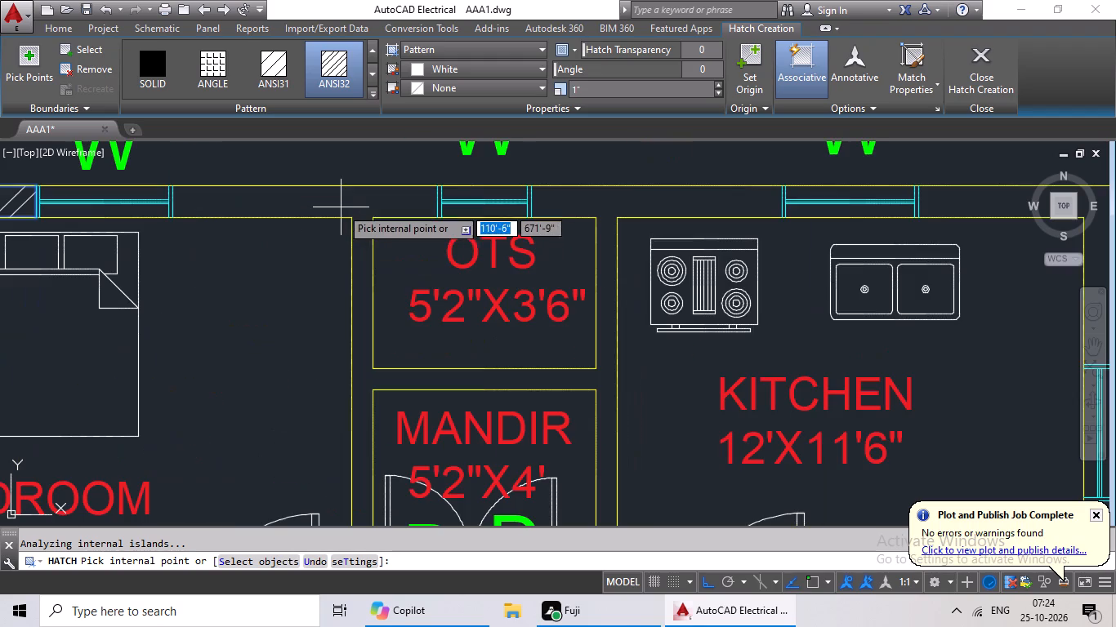
pyautogui.scroll(-2, 372, 224)
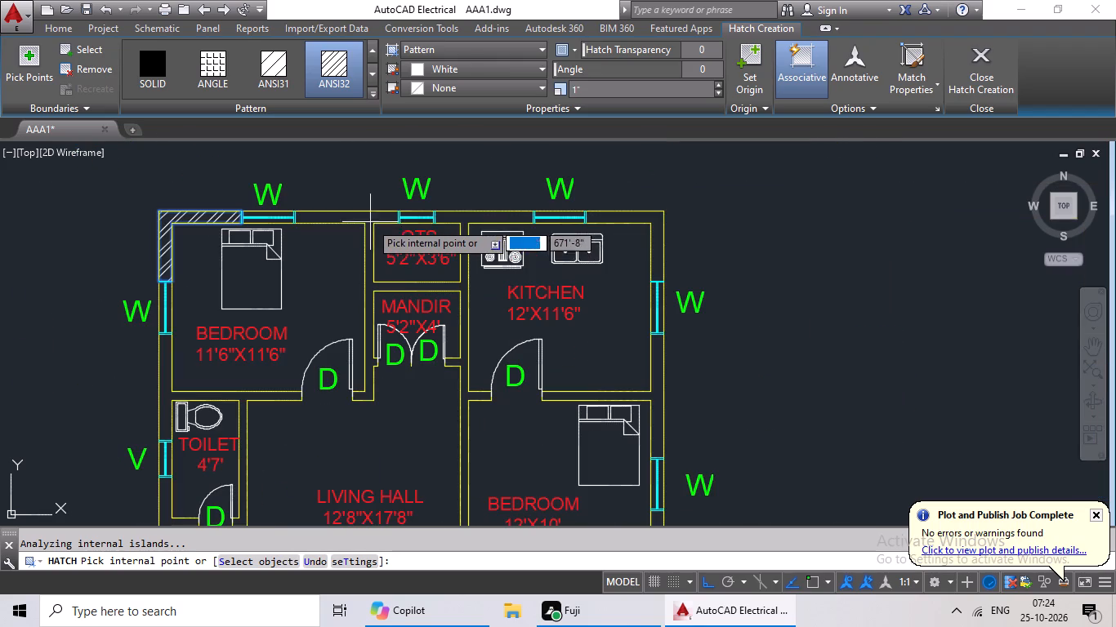
pyautogui.scroll(2, 351, 217)
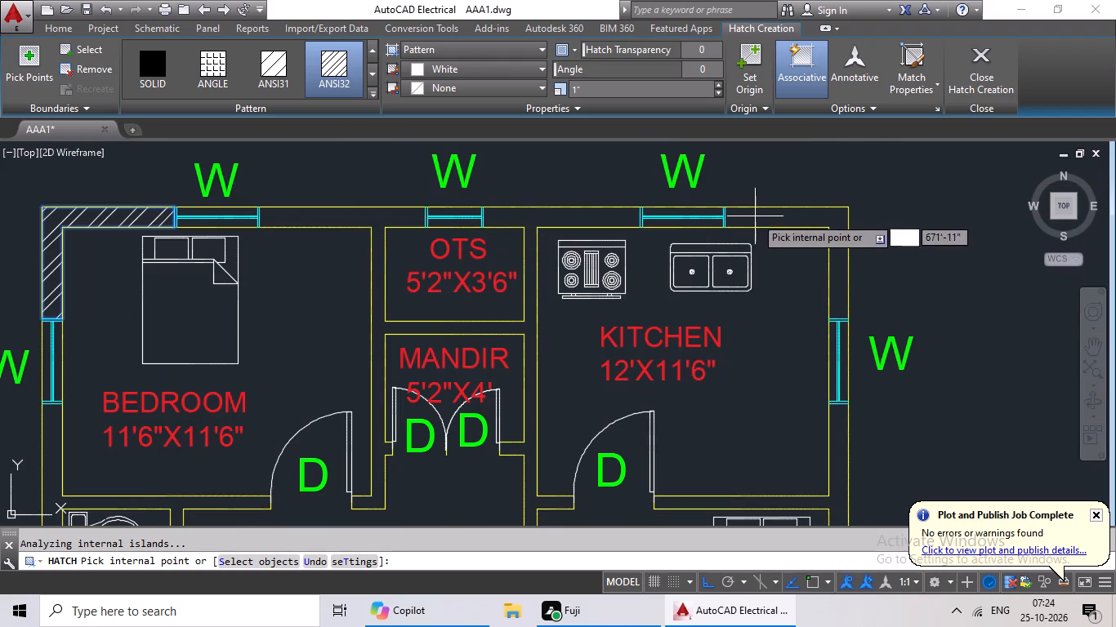
pyautogui.scroll(1, 776, 217)
pyautogui.click(777, 217)
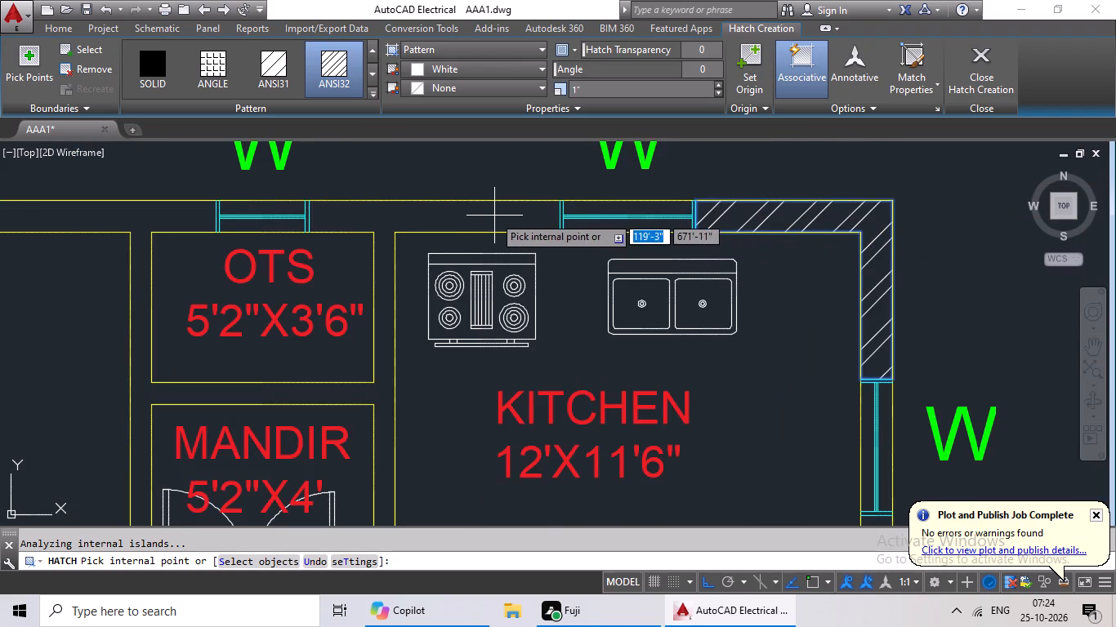
# Add the top wall between the bedroom and OTS windows, with its connected inner walls, to the ANSI32 hatch.
pyautogui.scroll(-2, 469, 215)
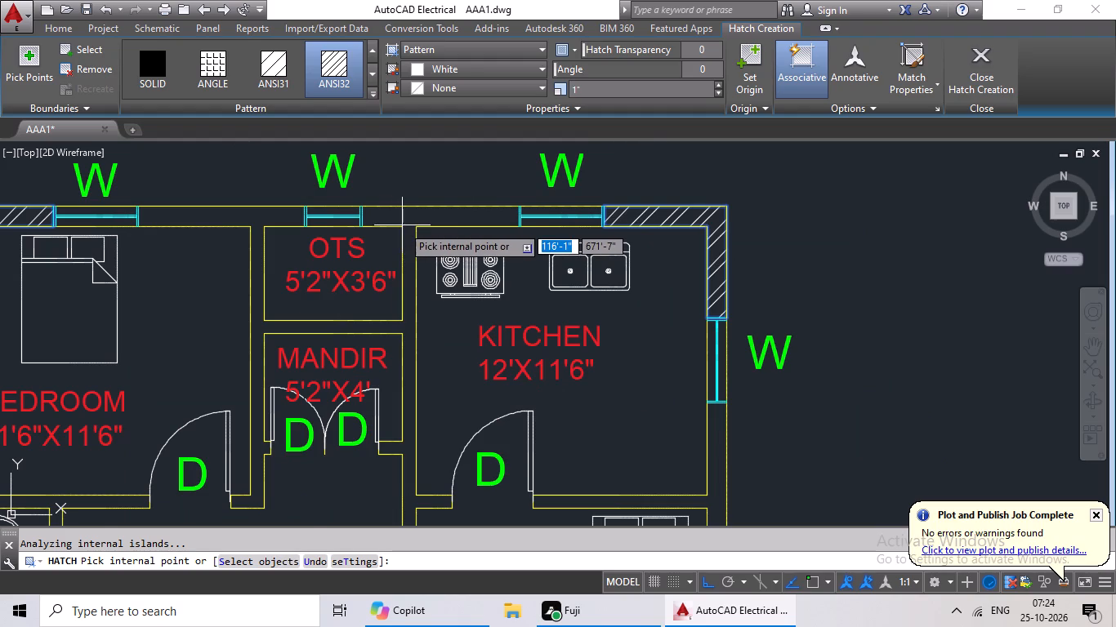
pyautogui.scroll(-2, 403, 225)
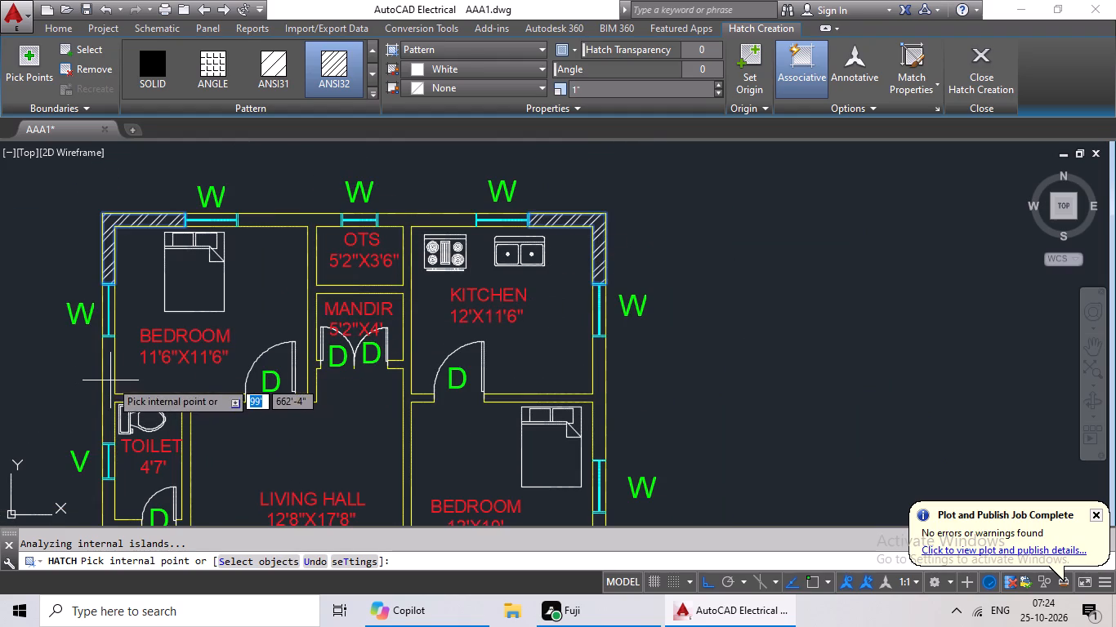
pyautogui.scroll(3, 307, 220)
pyautogui.scroll(-2, 307, 220)
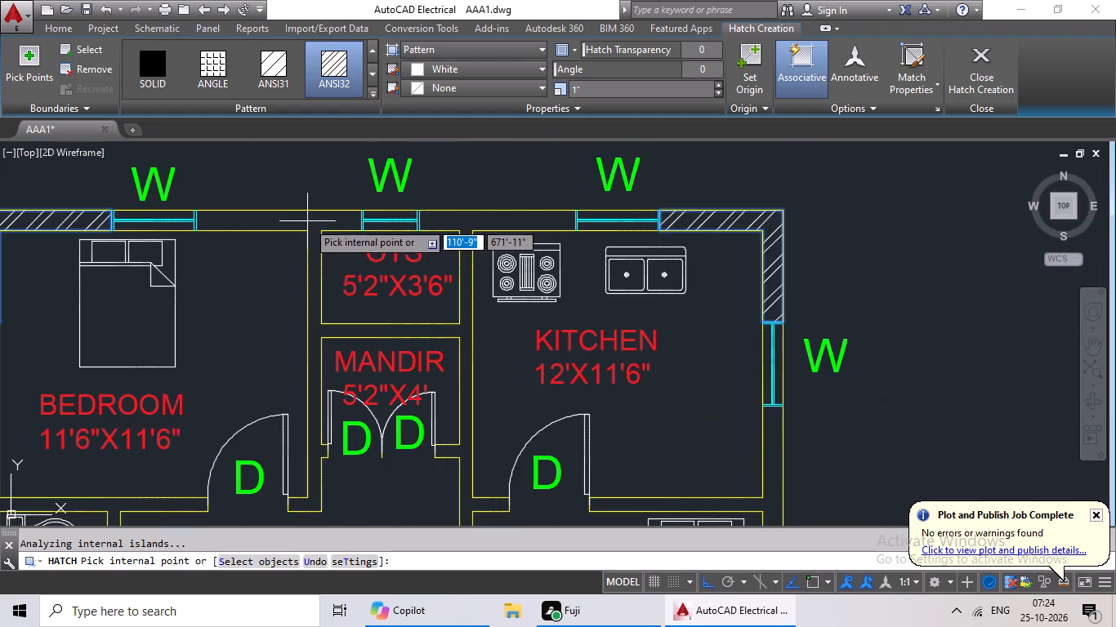
pyautogui.scroll(-3, 319, 250)
pyautogui.moveTo(336, 272); pyautogui.dragTo(355, 193, button='middle')
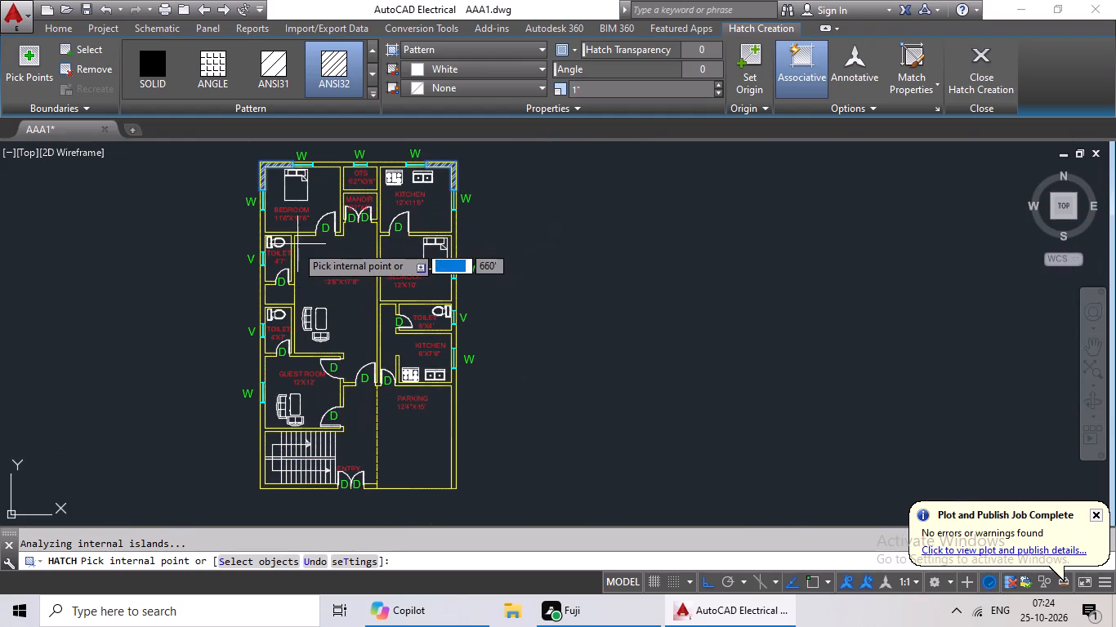
pyautogui.scroll(3, 261, 273)
pyautogui.scroll(-3, 270, 270)
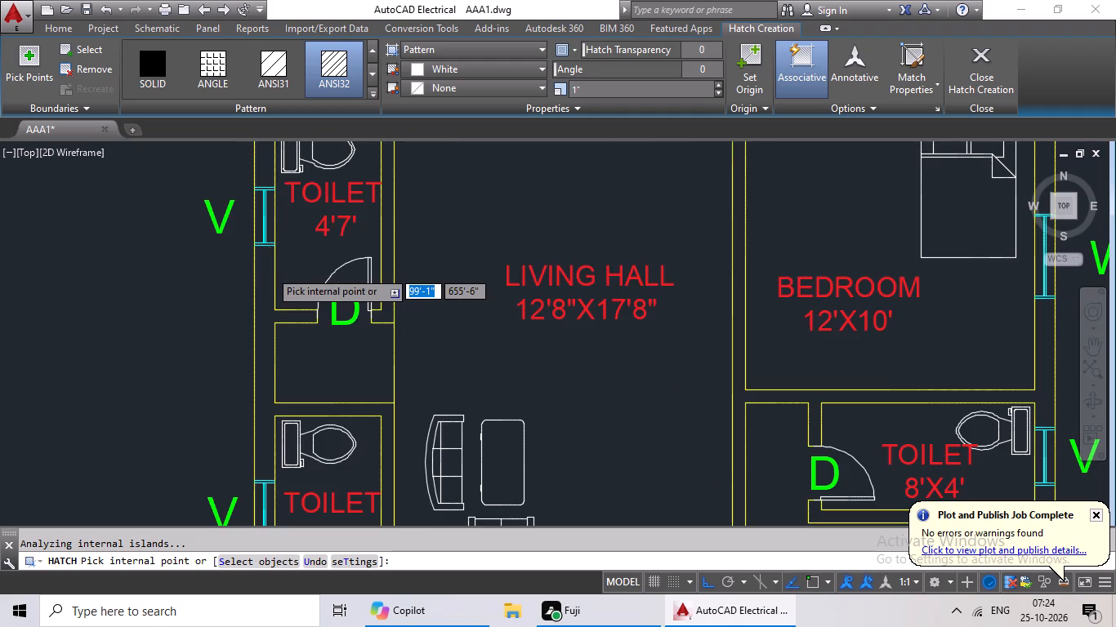
pyautogui.moveTo(324, 258); pyautogui.dragTo(296, 329, button='middle')
pyautogui.scroll(3, 368, 169)
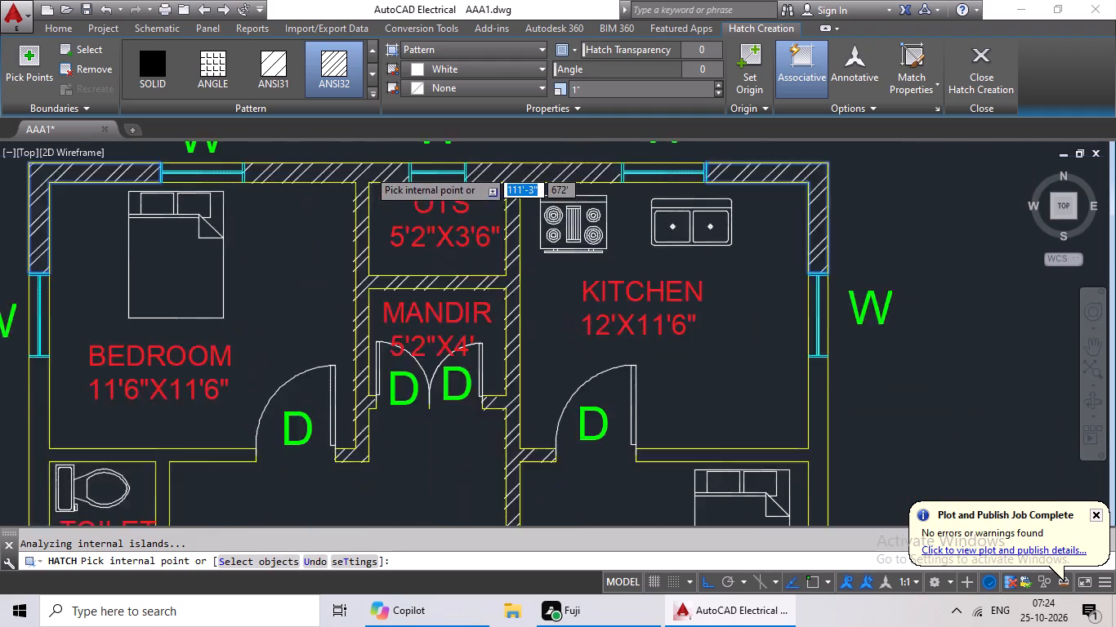
pyautogui.click(356, 178)
# Add the connected walls between the 11'6"X11'6" bedroom, the 4'7' toilet and the living hall to the hatch.
pyautogui.scroll(-3, 369, 186)
pyautogui.scroll(-2, 376, 253)
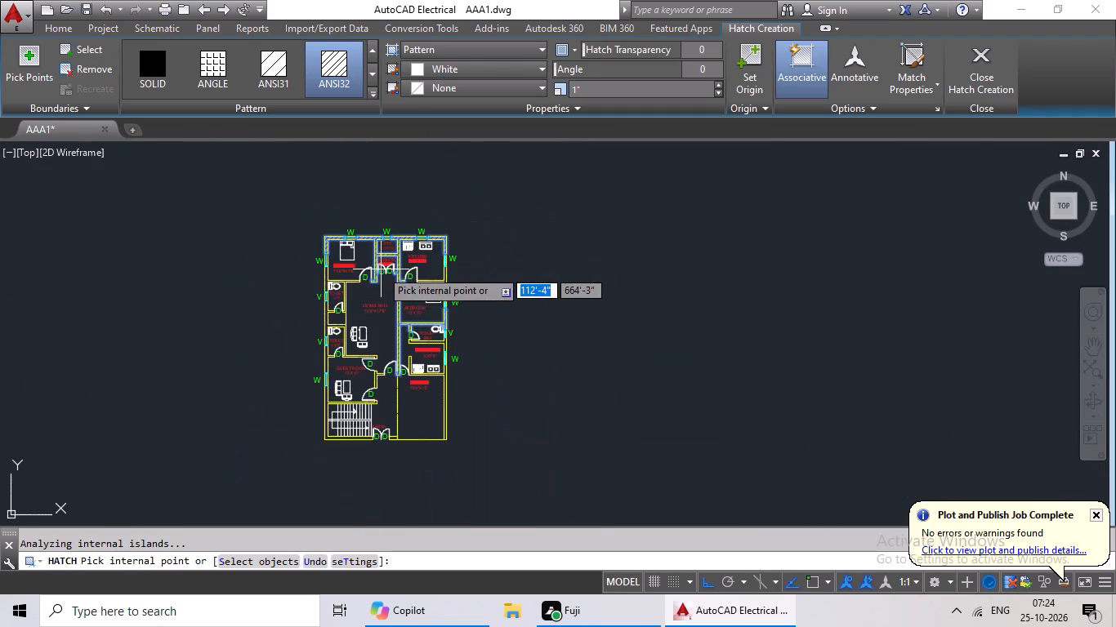
pyautogui.moveTo(381, 269); pyautogui.dragTo(391, 246, button='middle')
pyautogui.scroll(3, 336, 262)
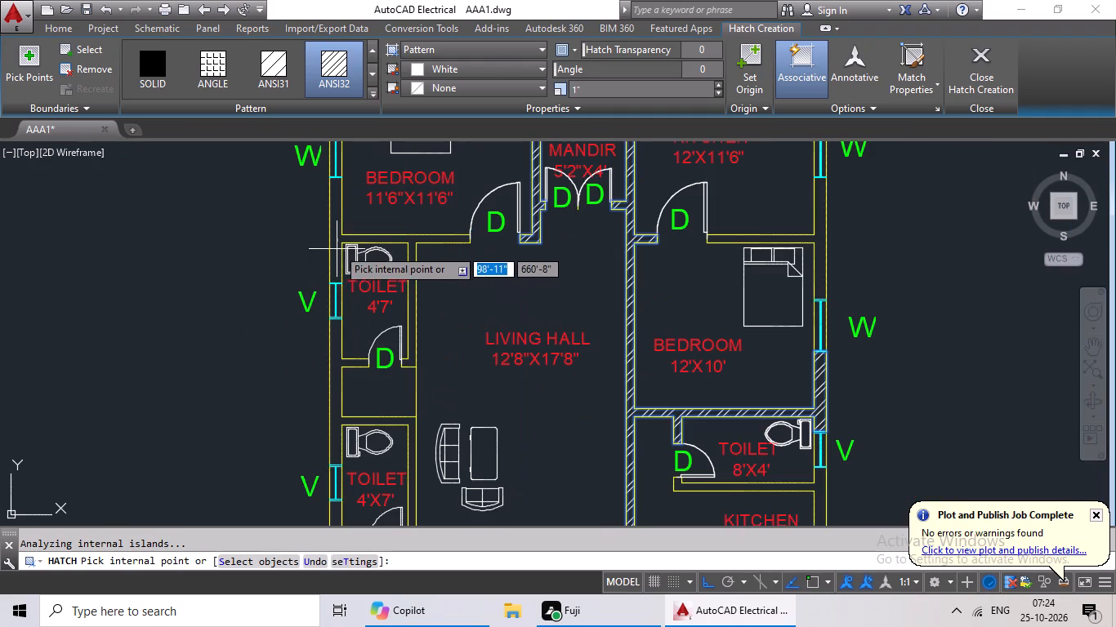
pyautogui.scroll(-1, 332, 395)
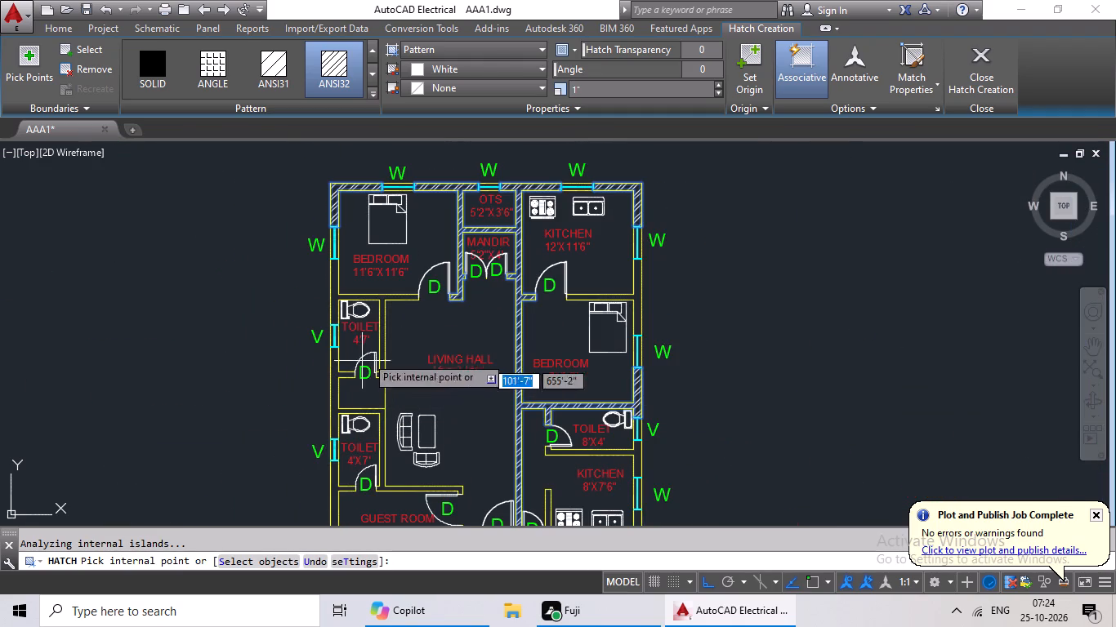
pyautogui.click(391, 298)
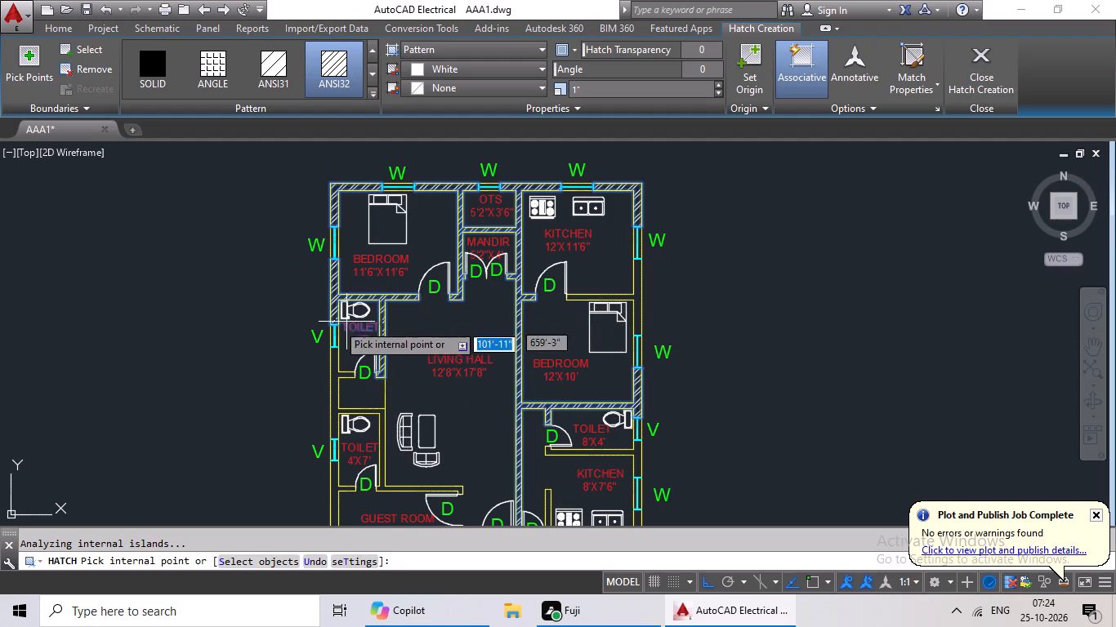
# Add the wall between the 12'X11'6" kitchen and 12'X10' bedroom, plus the connected walls around the 4'X7' toilet, to the ANSI32 hatch.
pyautogui.moveTo(468, 313); pyautogui.dragTo(311, 334, button='middle')
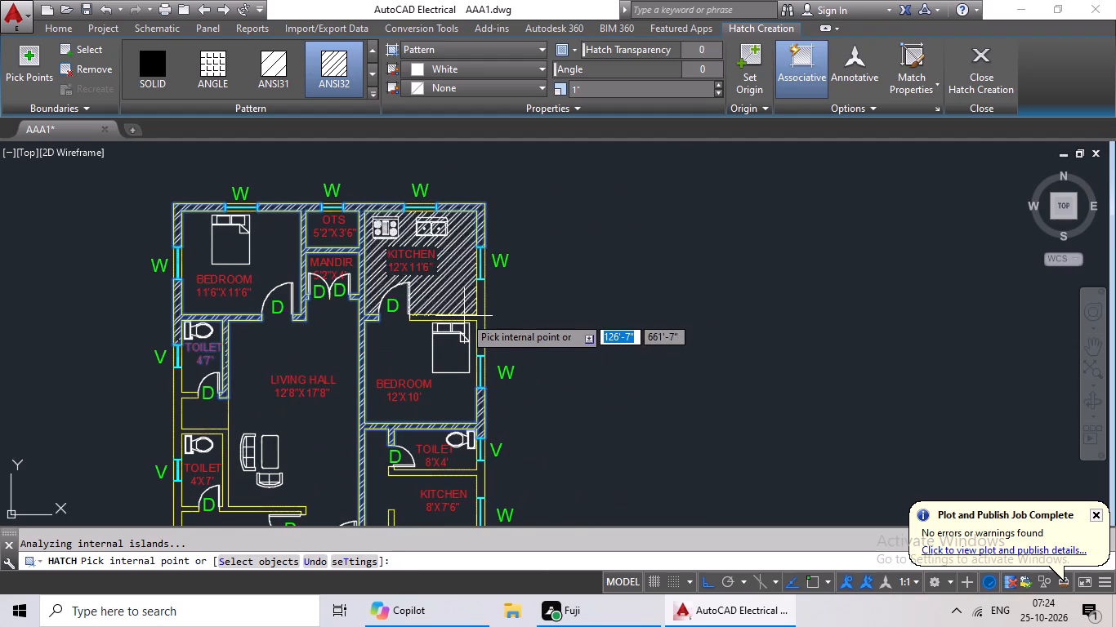
pyautogui.click(471, 318)
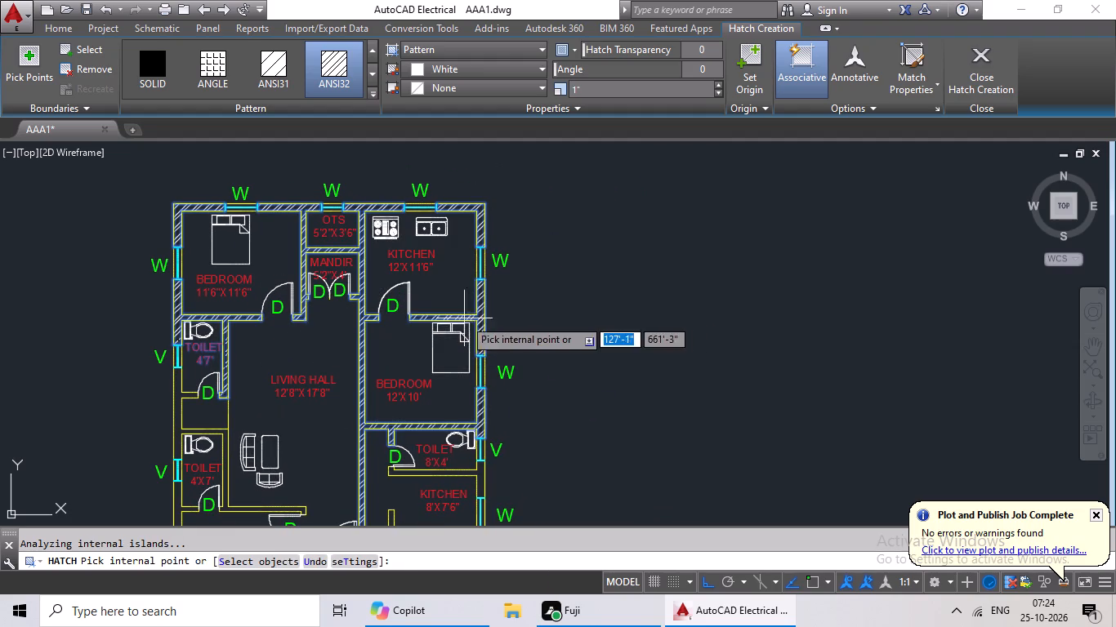
pyautogui.scroll(-1, 431, 318)
pyautogui.moveTo(429, 319); pyautogui.dragTo(431, 307, button='middle')
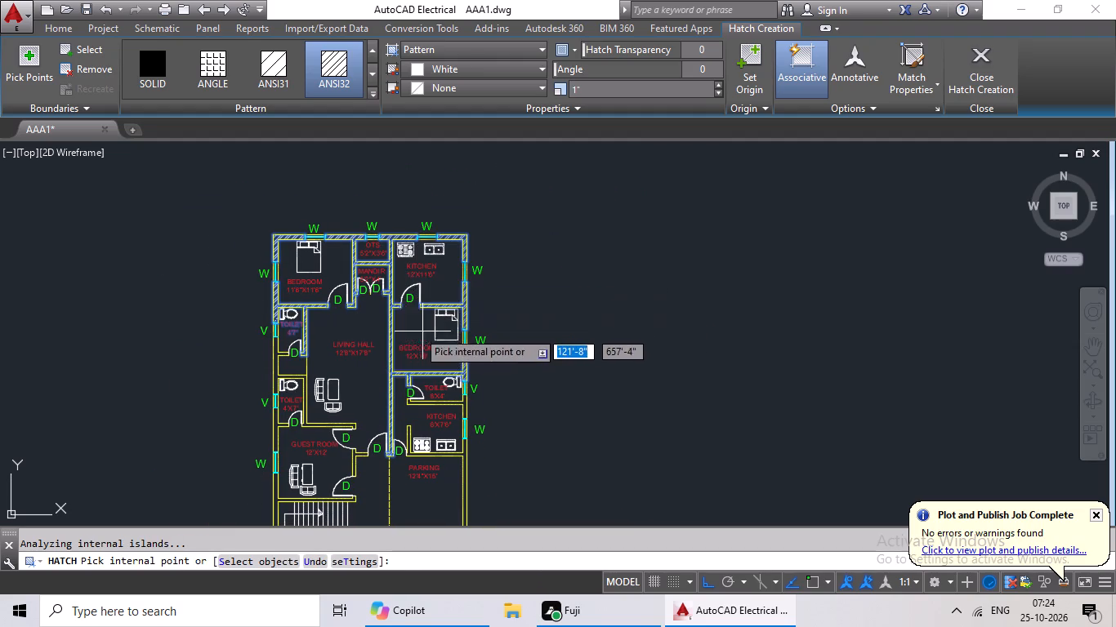
pyautogui.moveTo(415, 328); pyautogui.dragTo(472, 243, button='middle')
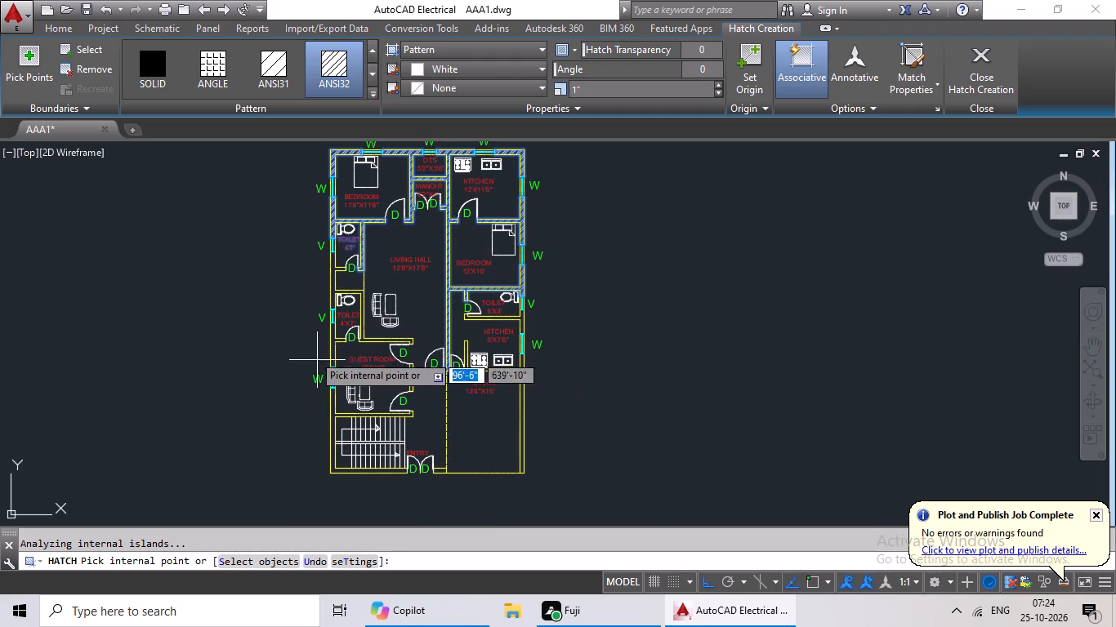
pyautogui.click(337, 343)
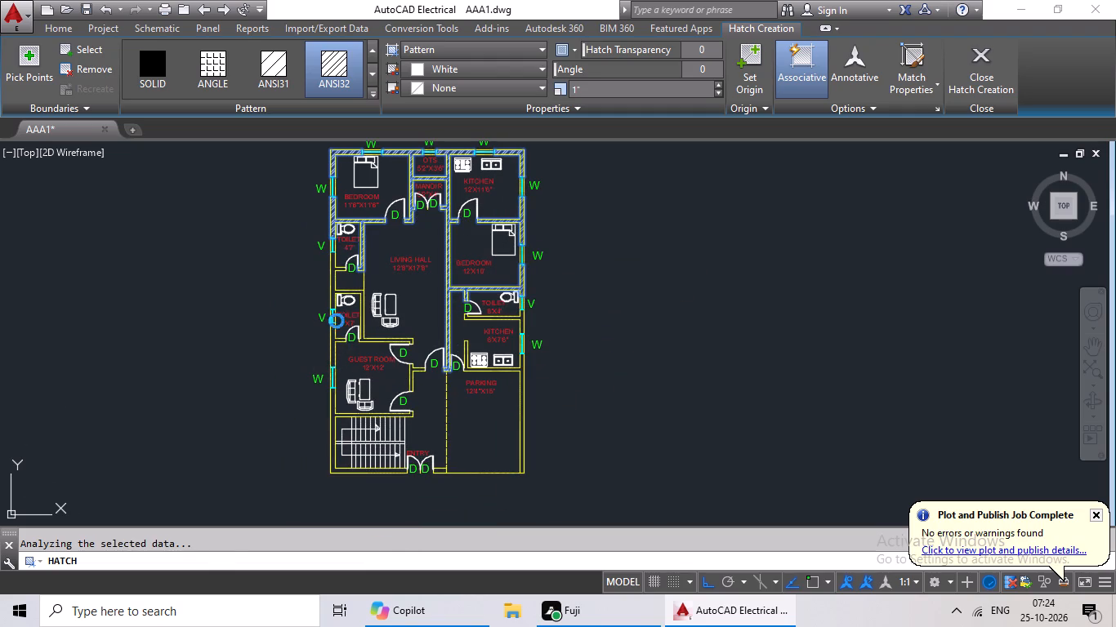
pyautogui.click(730, 176)
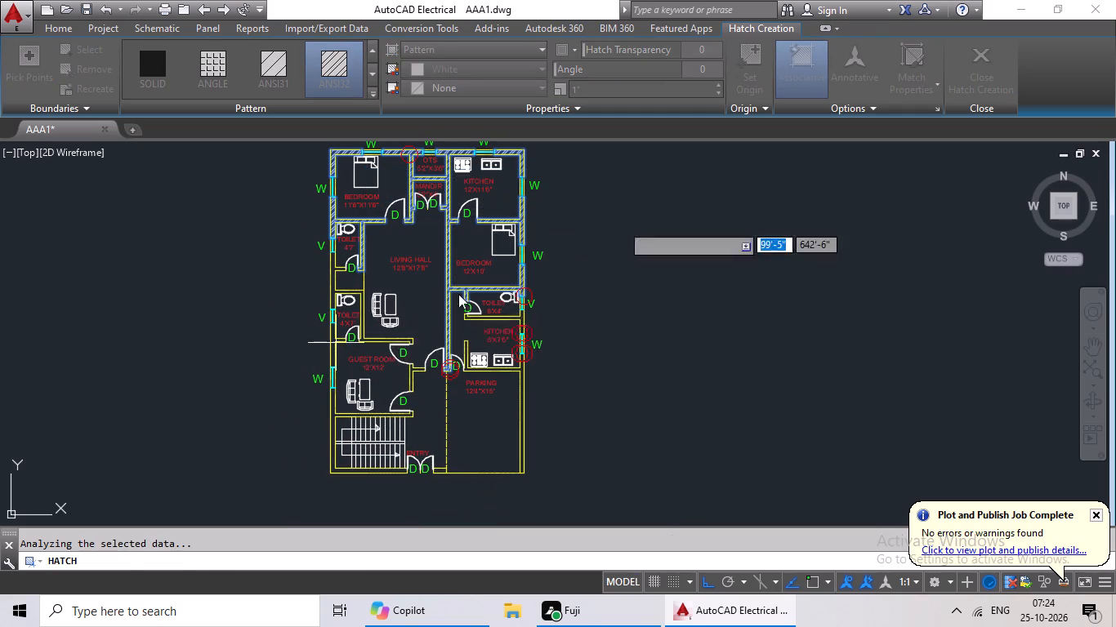
pyautogui.click(335, 341)
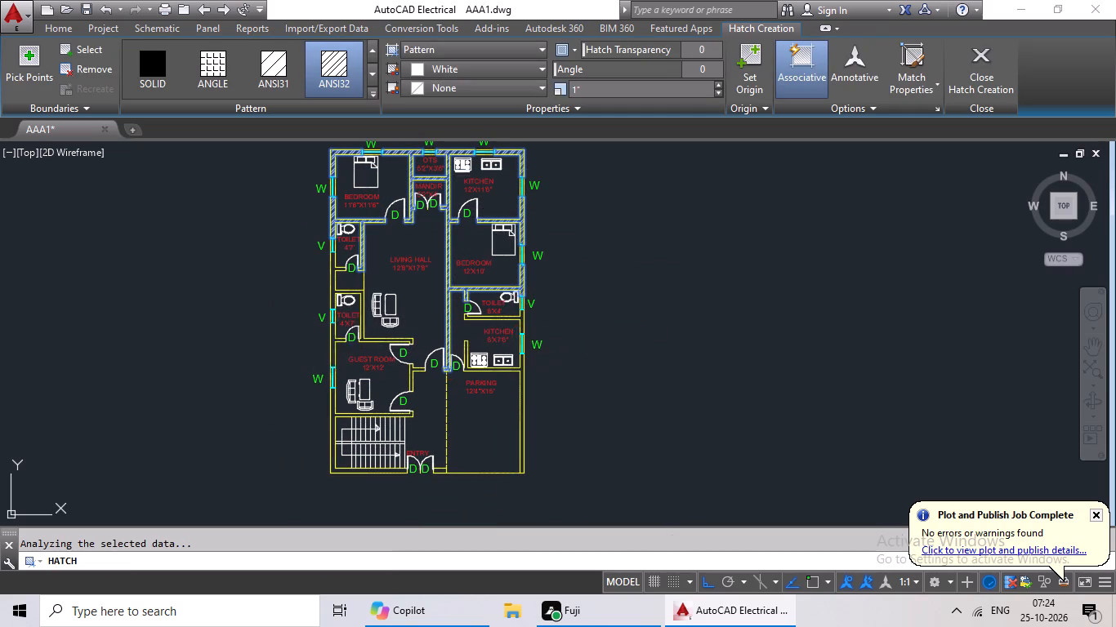
pyautogui.click(331, 287)
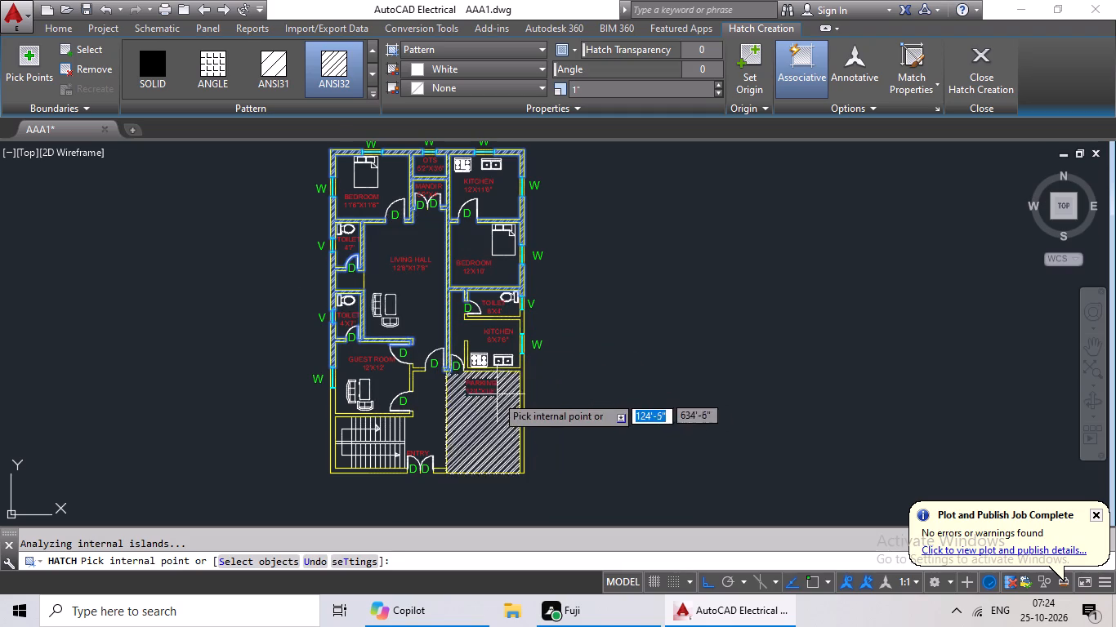
# Add the parking's outer wall and the connected guest room, entry-side and staircase walls to the hatch, and finish hatching.
pyautogui.moveTo(493, 398); pyautogui.dragTo(496, 346, button='middle')
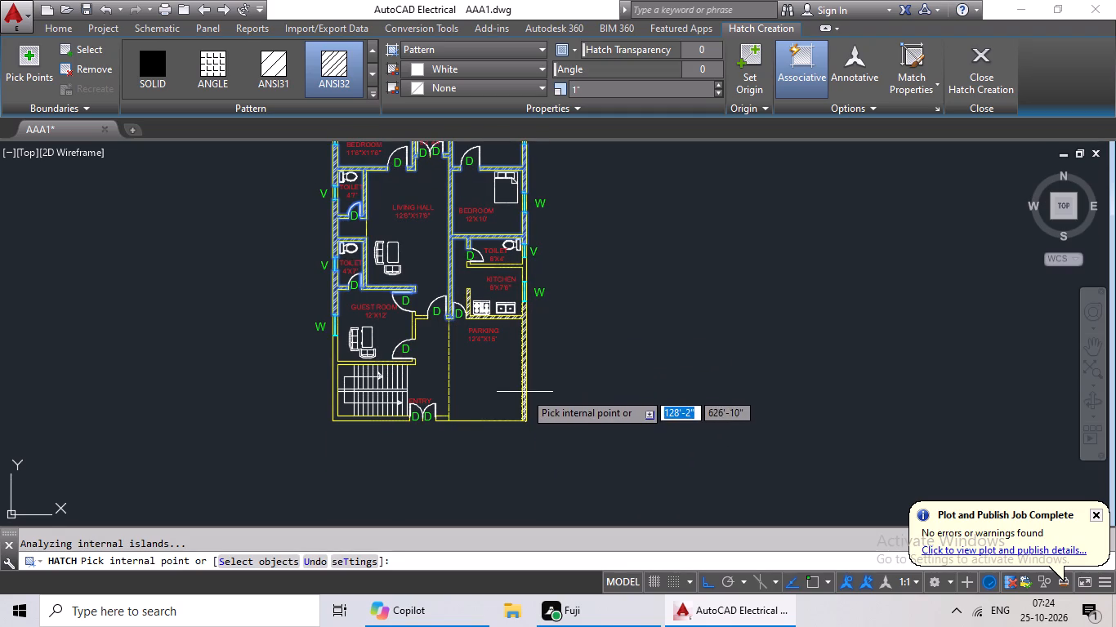
pyautogui.click(525, 392)
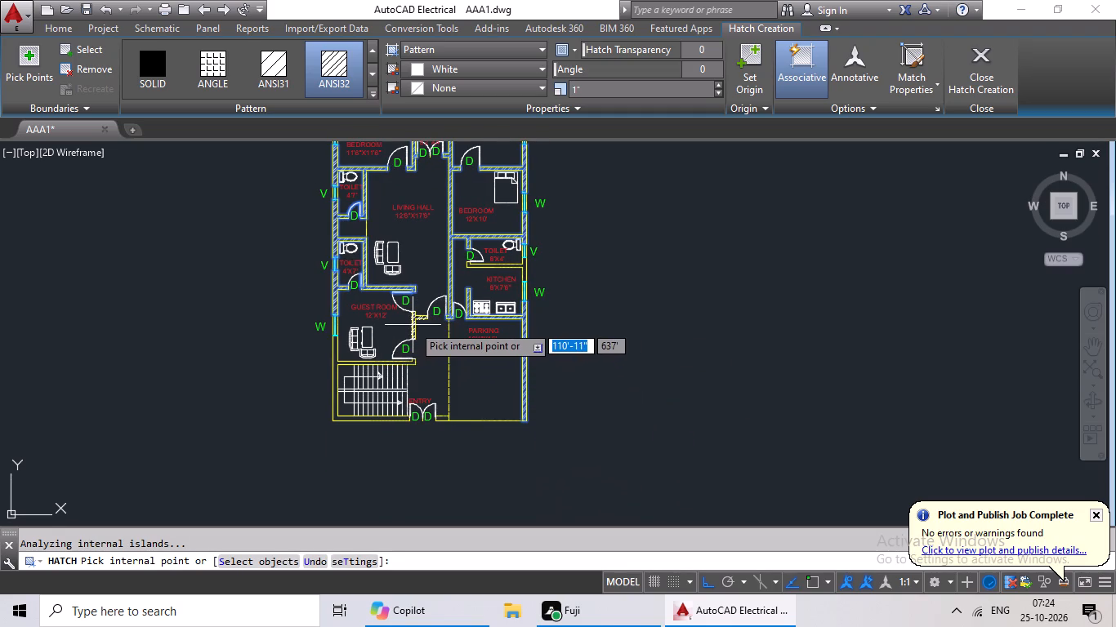
pyautogui.click(413, 325)
pyautogui.click(334, 394)
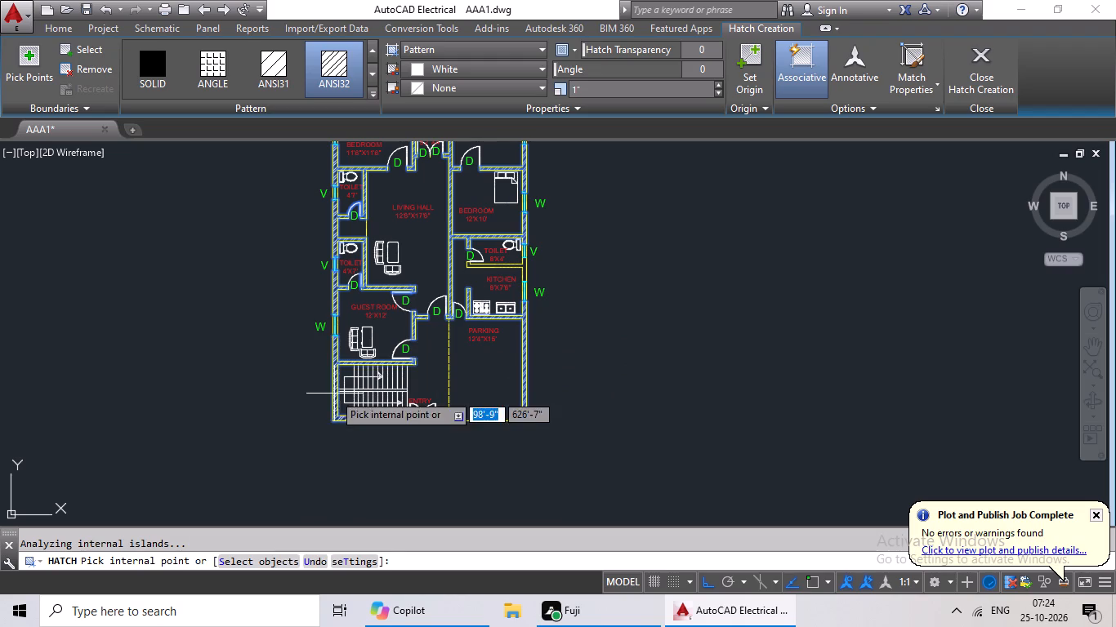
pyautogui.moveTo(441, 416); pyautogui.dragTo(427, 468, button='middle')
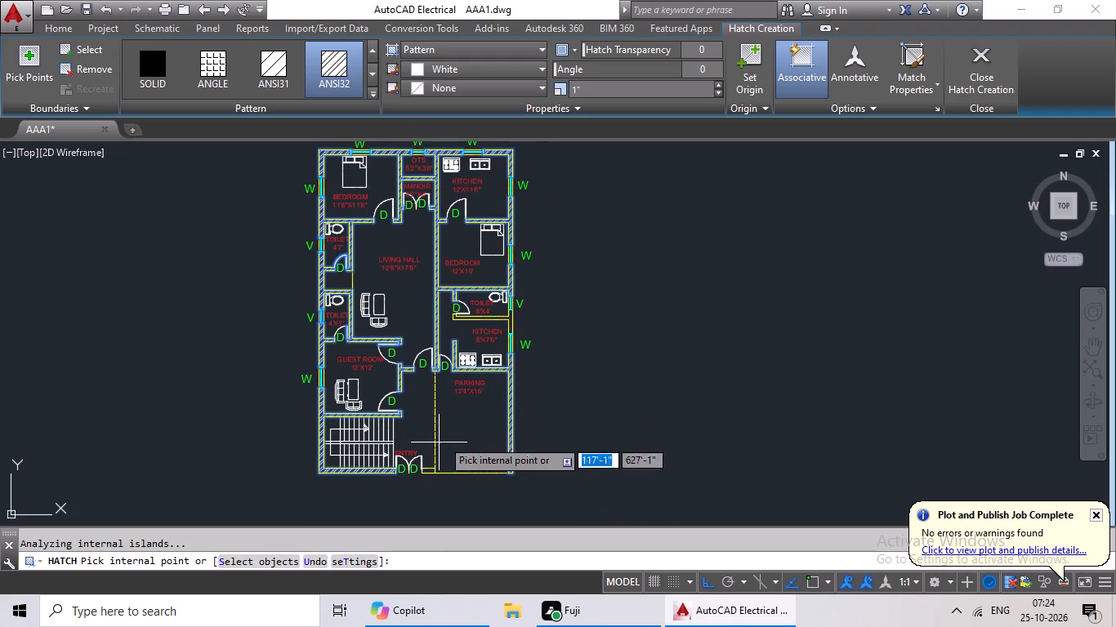
pyautogui.press('Escape')
pyautogui.press('Escape')
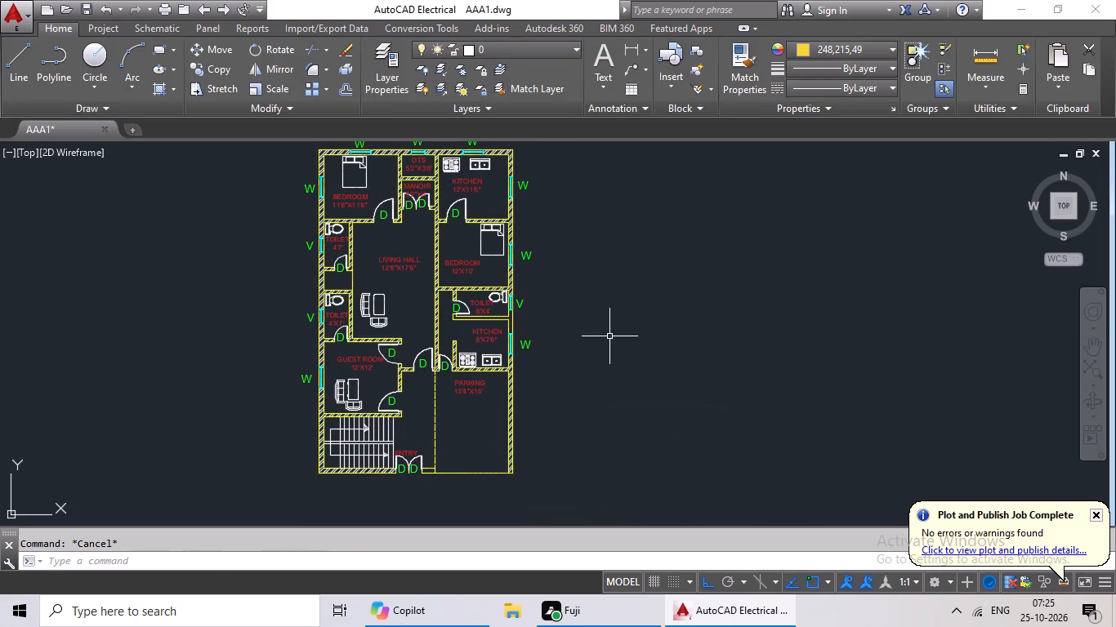
pyautogui.moveTo(609, 336); pyautogui.dragTo(506, 356, button='middle')
pyautogui.press('Escape')
pyautogui.press('Escape')
pyautogui.press('Escape')
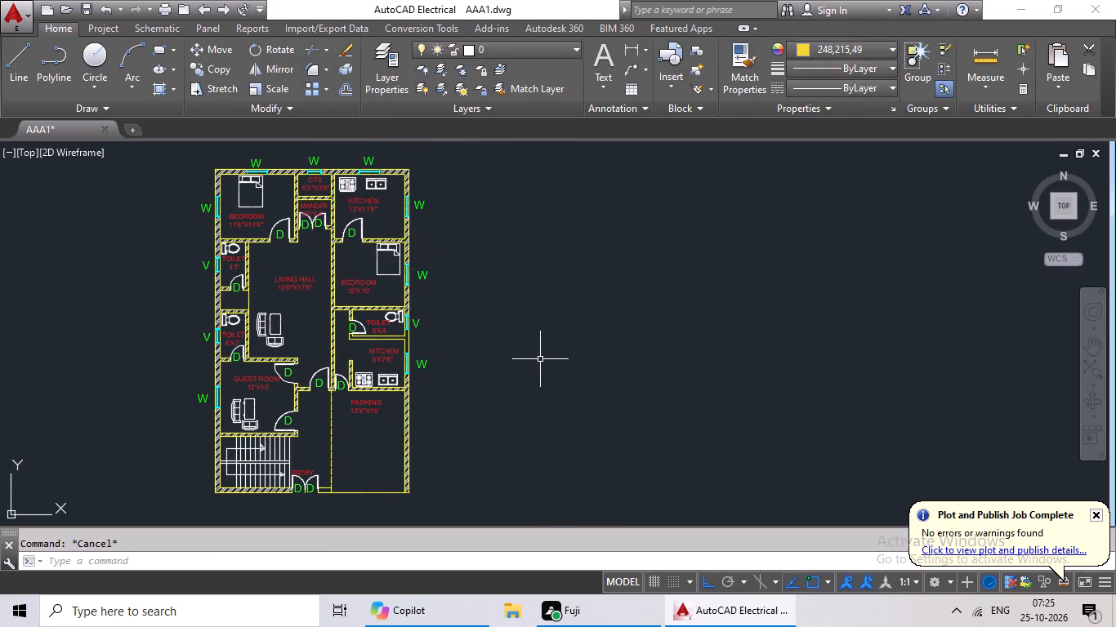
# Open the tool palettes.
pyautogui.write('tp')
pyautogui.press('Return')
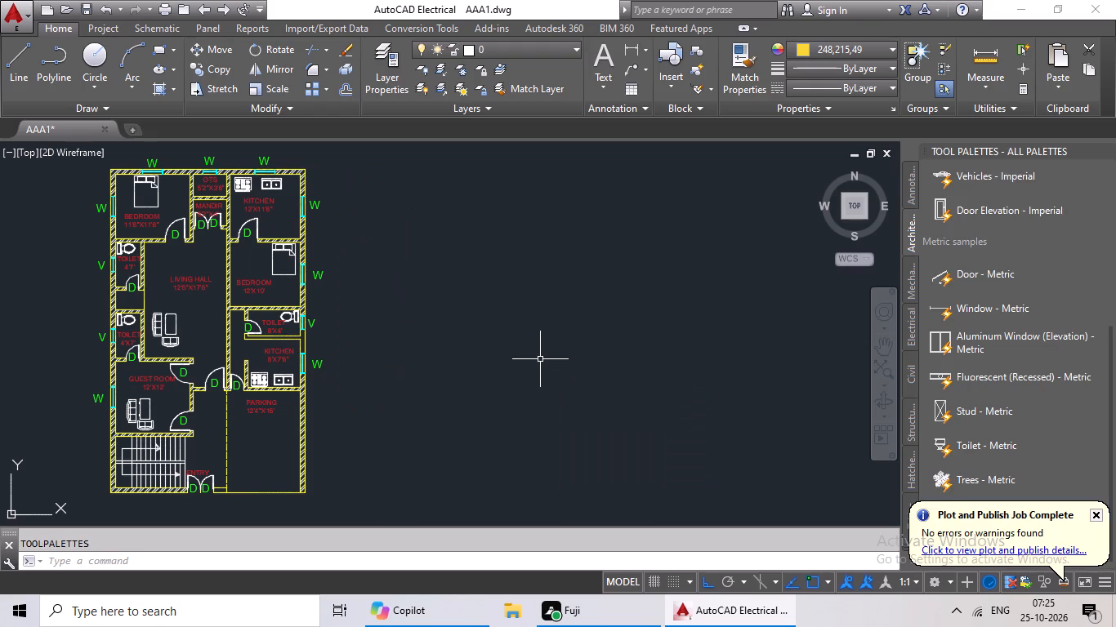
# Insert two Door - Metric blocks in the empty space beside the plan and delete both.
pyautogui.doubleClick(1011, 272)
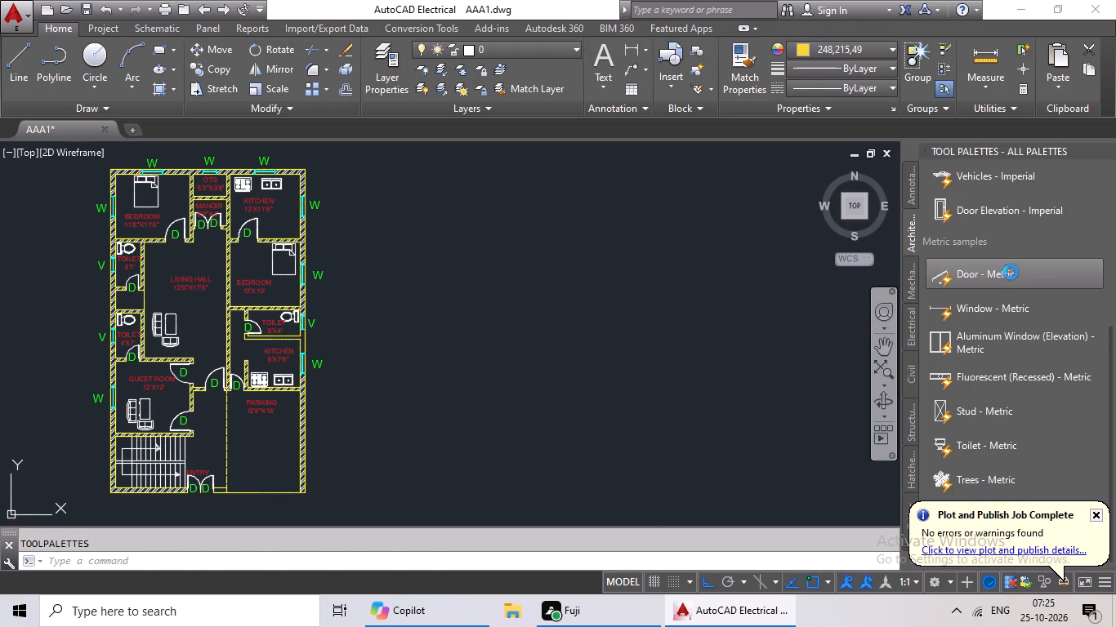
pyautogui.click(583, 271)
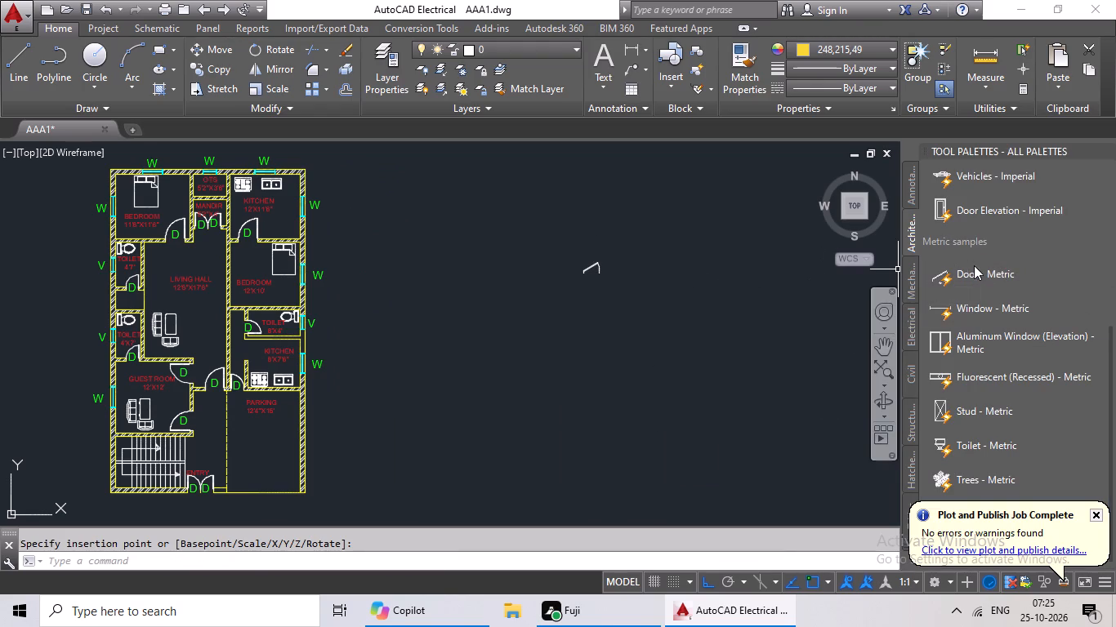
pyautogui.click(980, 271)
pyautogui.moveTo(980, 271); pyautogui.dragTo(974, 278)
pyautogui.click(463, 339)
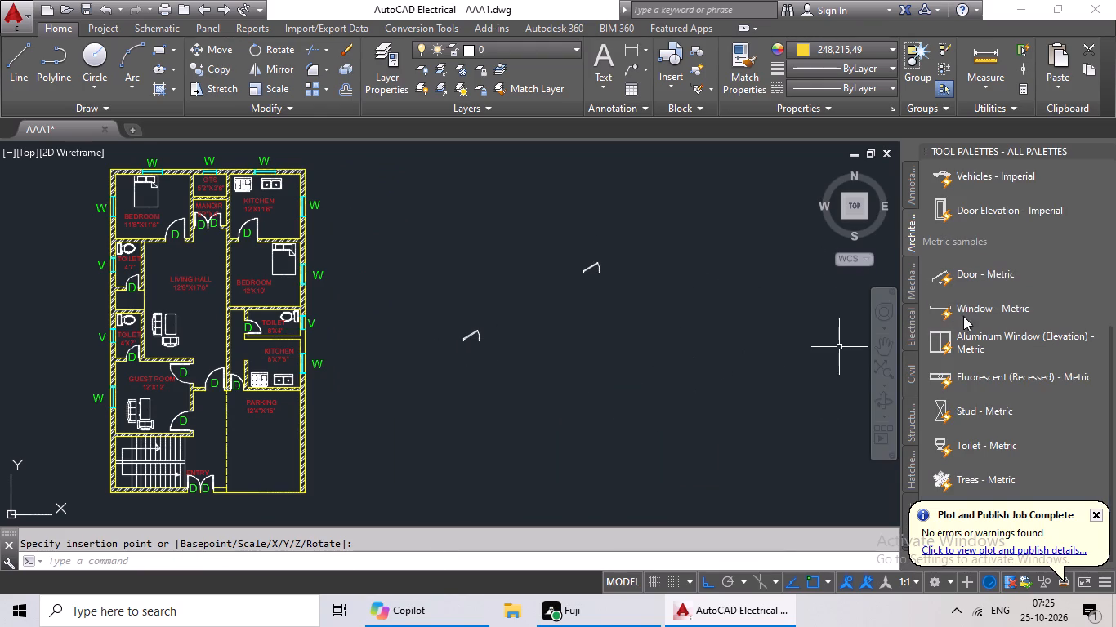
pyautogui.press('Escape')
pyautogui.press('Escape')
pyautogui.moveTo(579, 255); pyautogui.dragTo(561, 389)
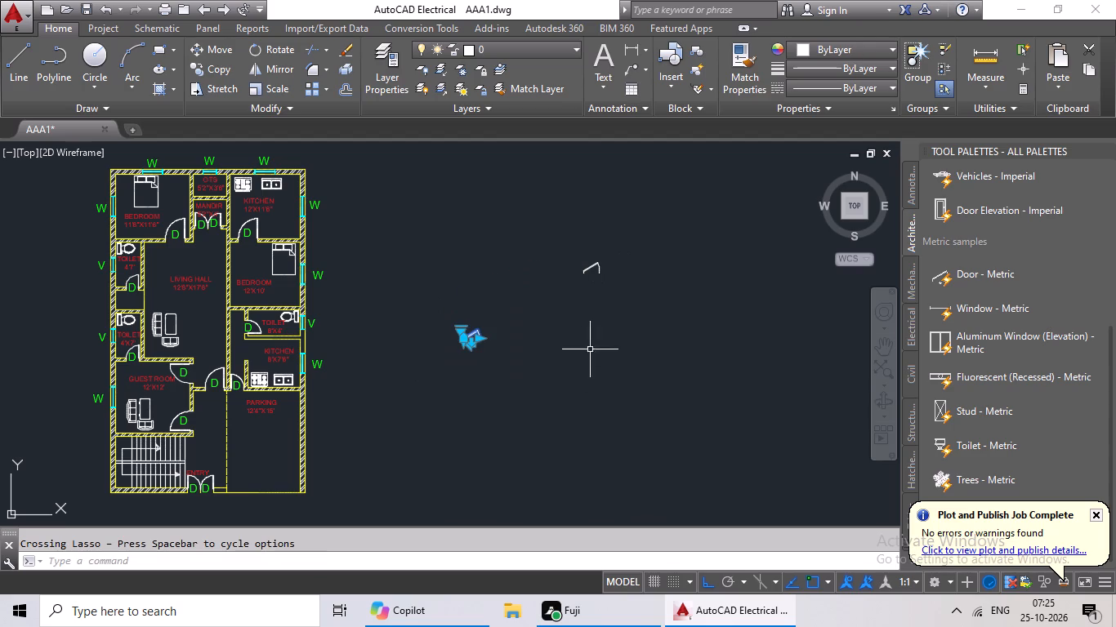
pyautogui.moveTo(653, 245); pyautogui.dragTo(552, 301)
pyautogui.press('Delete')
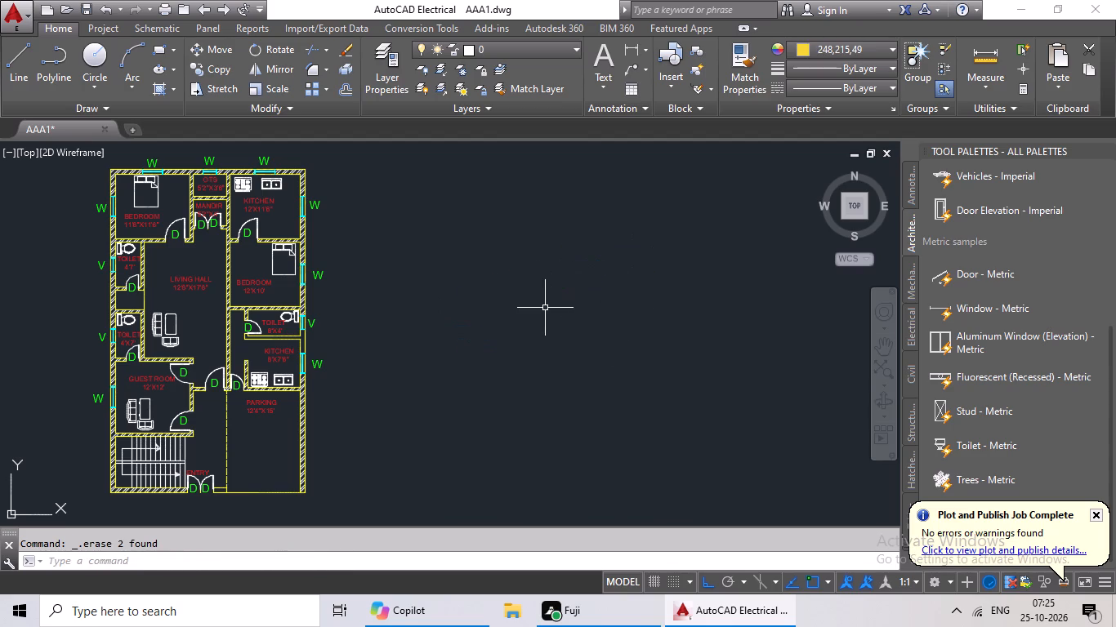
# Insert a Vehicles - Metric block in the empty space beside the floor plan.
pyautogui.scroll(-1, 976, 367)
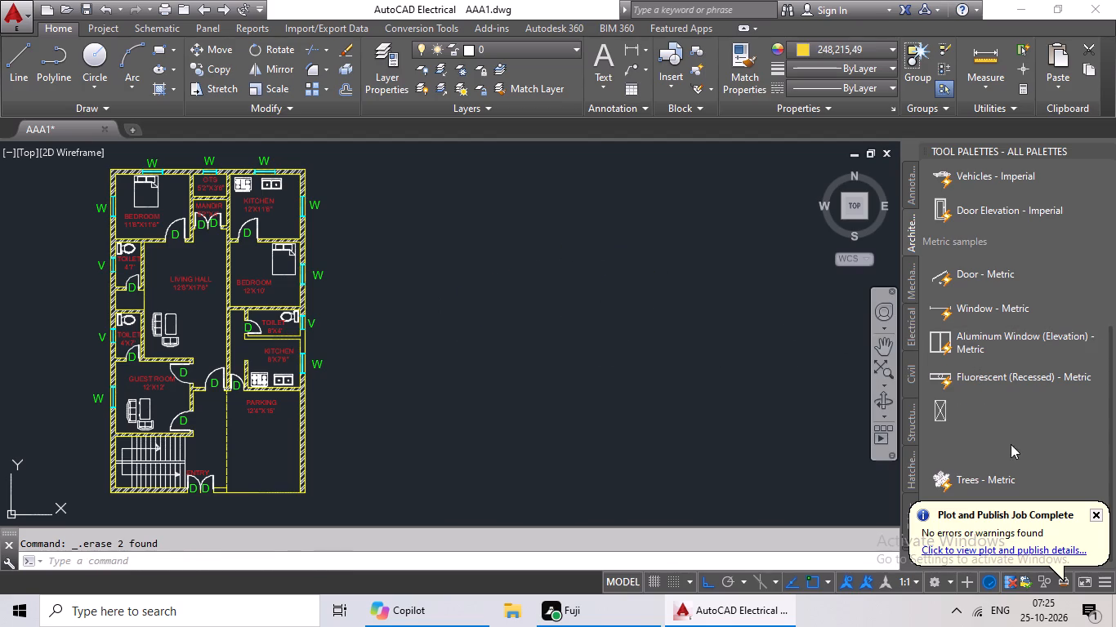
pyautogui.scroll(-1, 988, 420)
pyautogui.click(1091, 511)
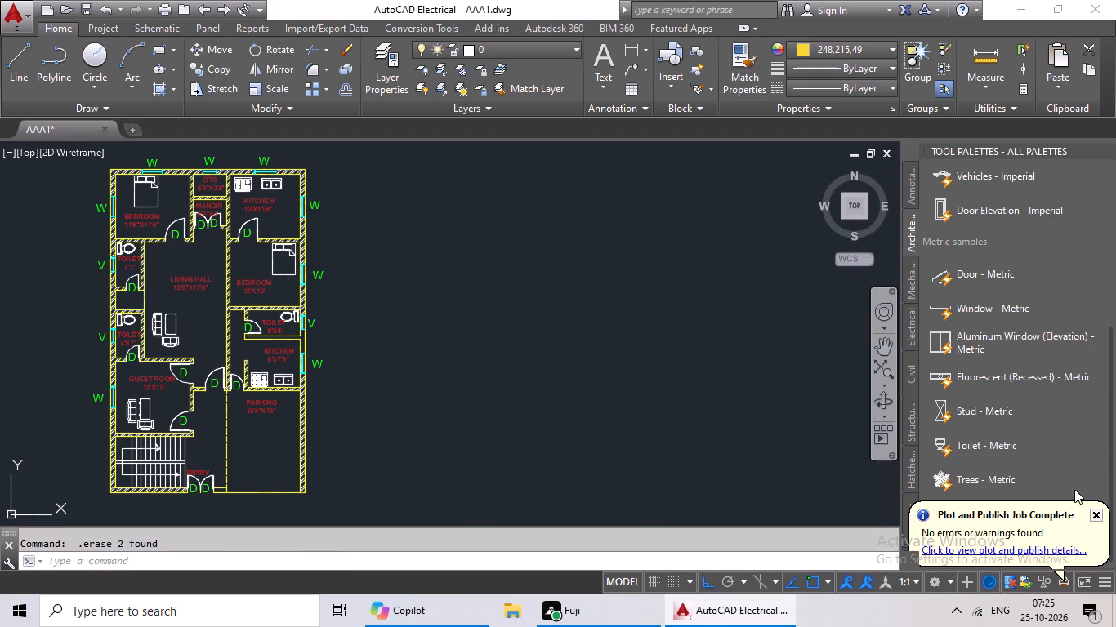
pyautogui.scroll(-2, 987, 364)
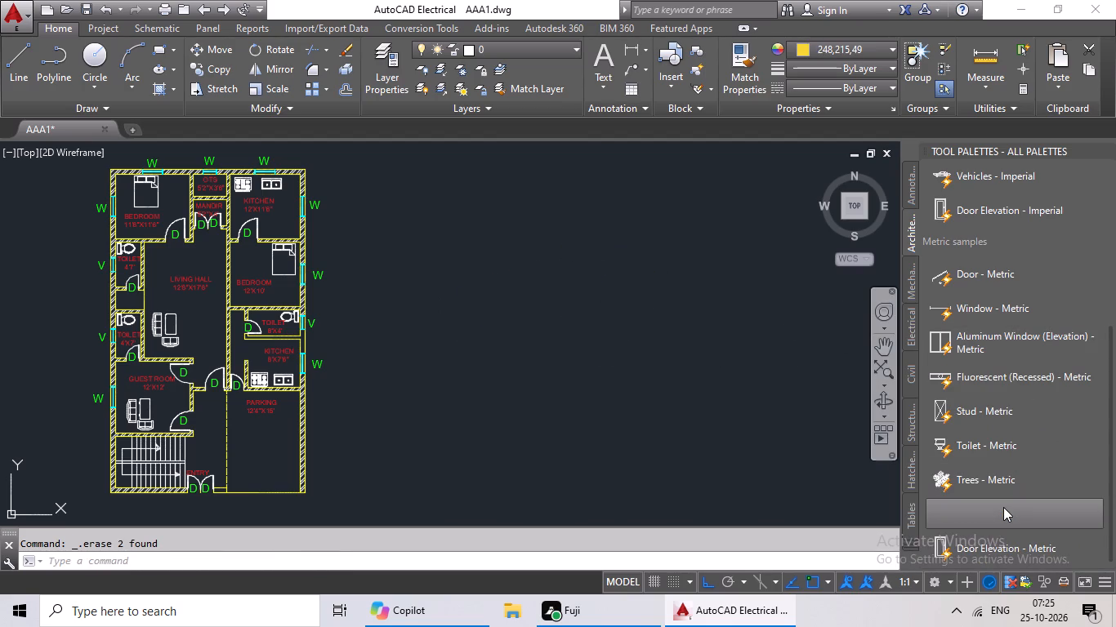
pyautogui.click(998, 509)
pyautogui.click(536, 356)
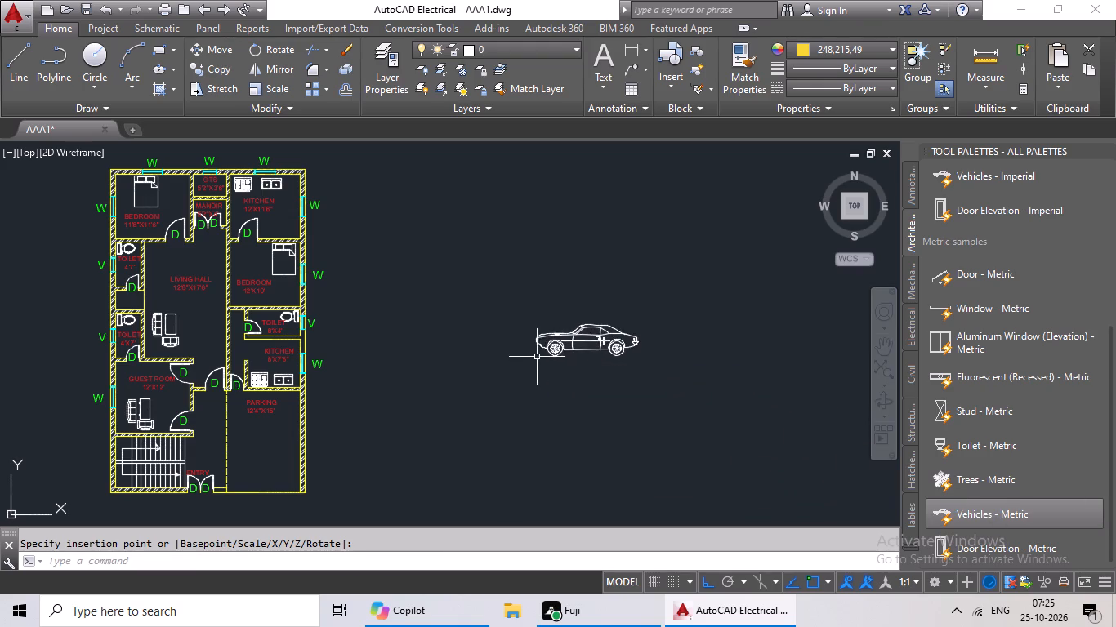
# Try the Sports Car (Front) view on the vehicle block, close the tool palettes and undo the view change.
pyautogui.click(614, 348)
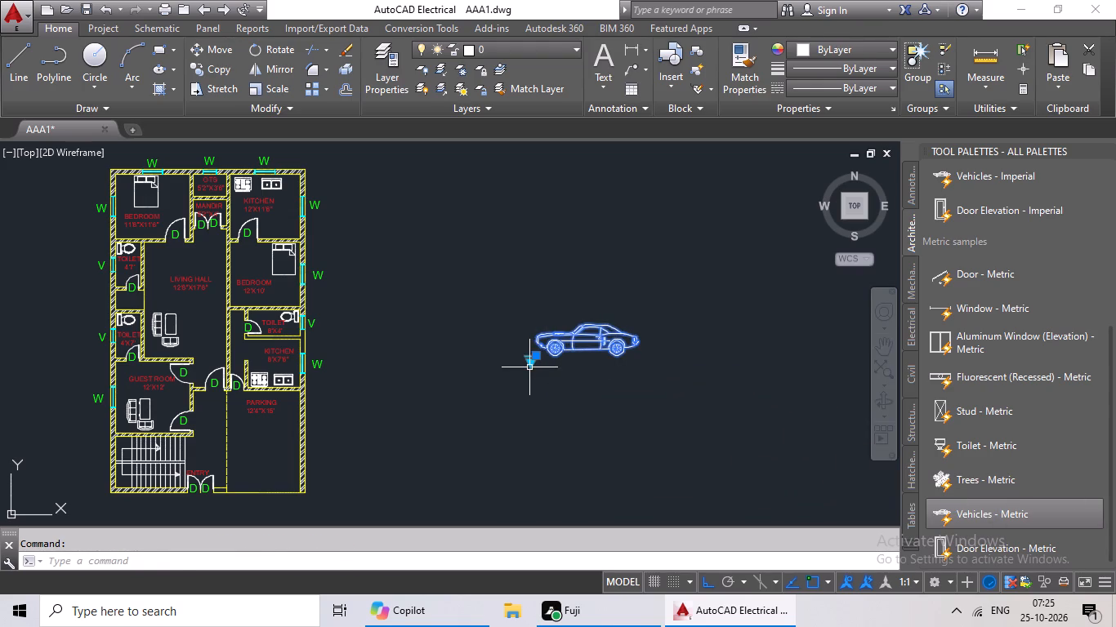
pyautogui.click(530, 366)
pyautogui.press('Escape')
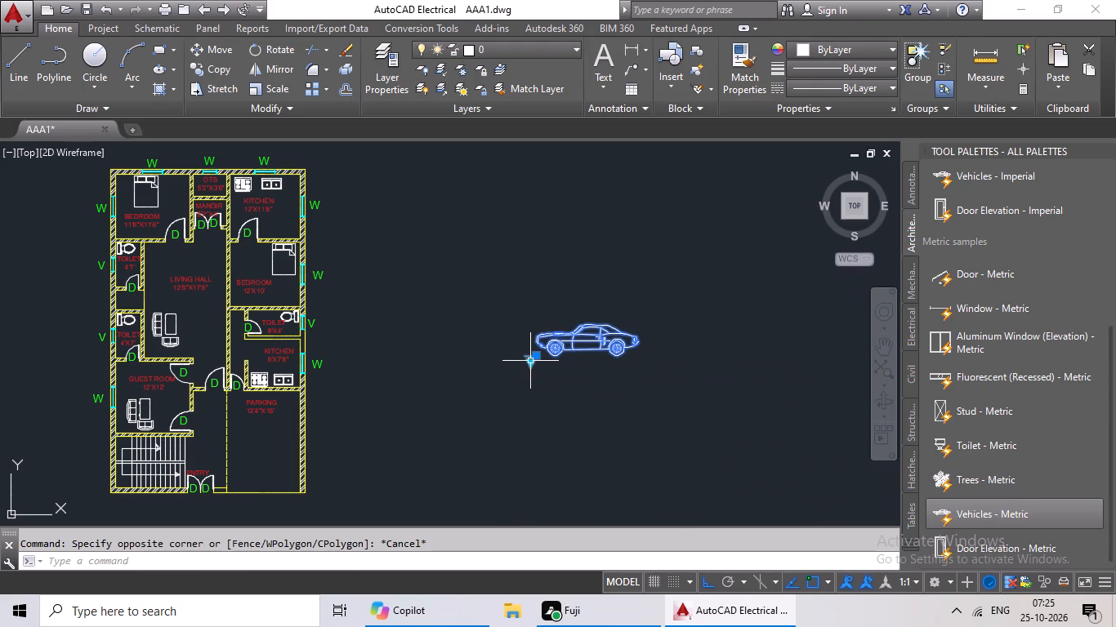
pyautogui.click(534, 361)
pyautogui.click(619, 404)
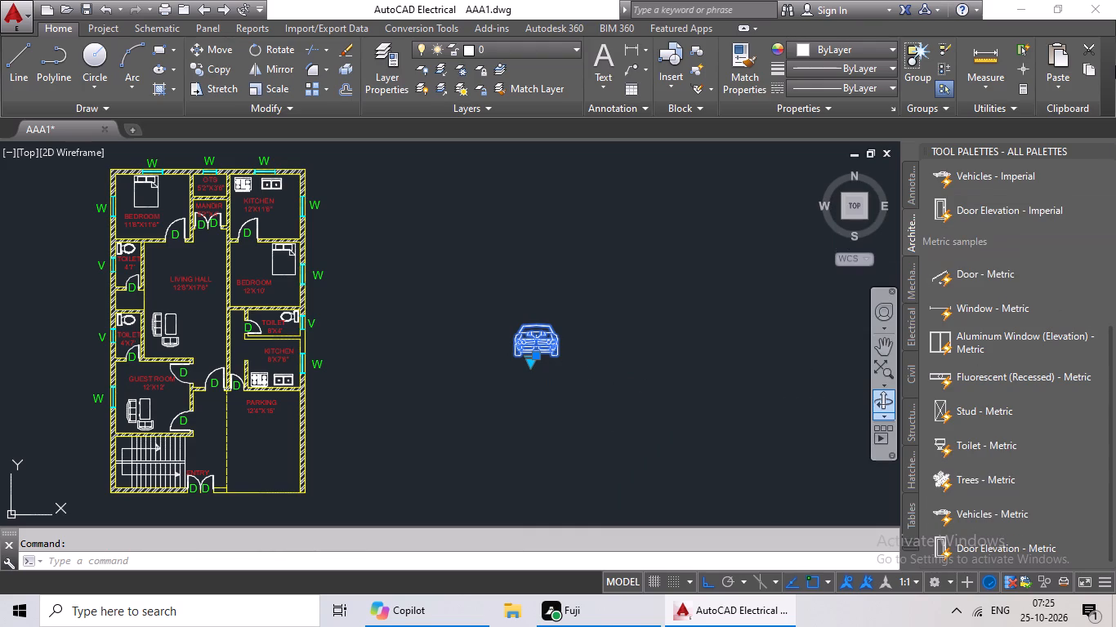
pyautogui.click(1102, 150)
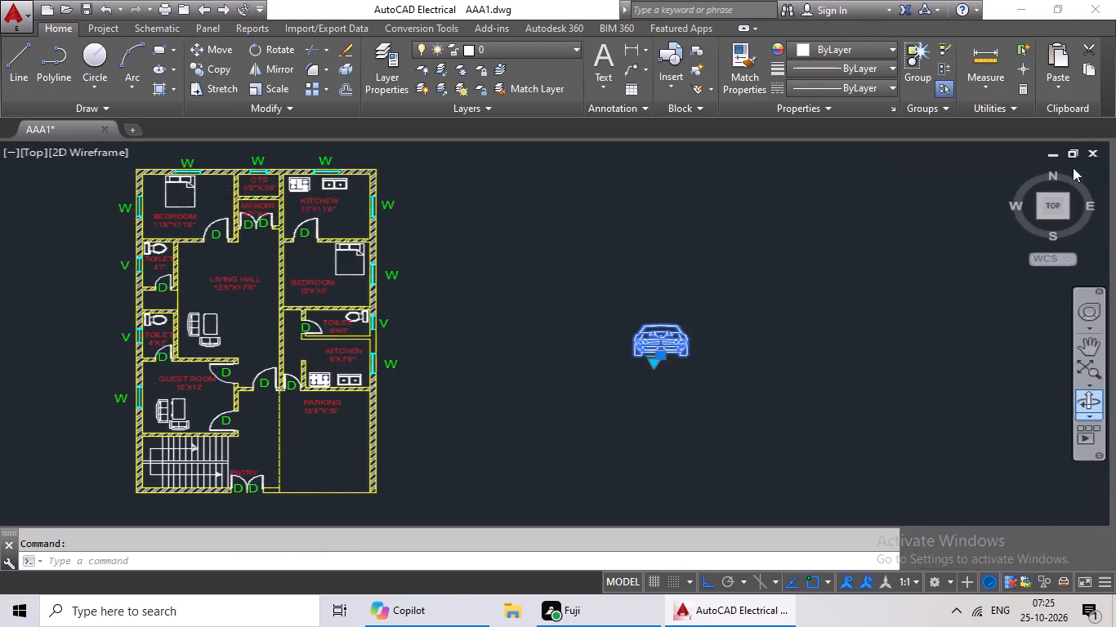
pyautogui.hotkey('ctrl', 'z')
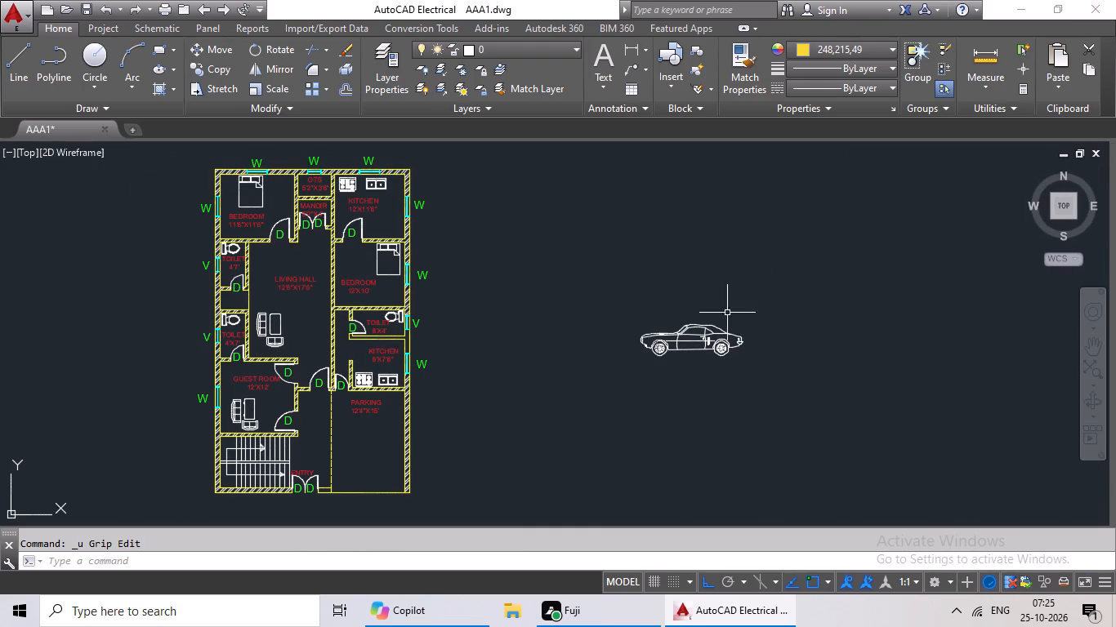
# Switch the vehicle block to the Sports Car (Top) view.
pyautogui.click(697, 334)
pyautogui.click(637, 364)
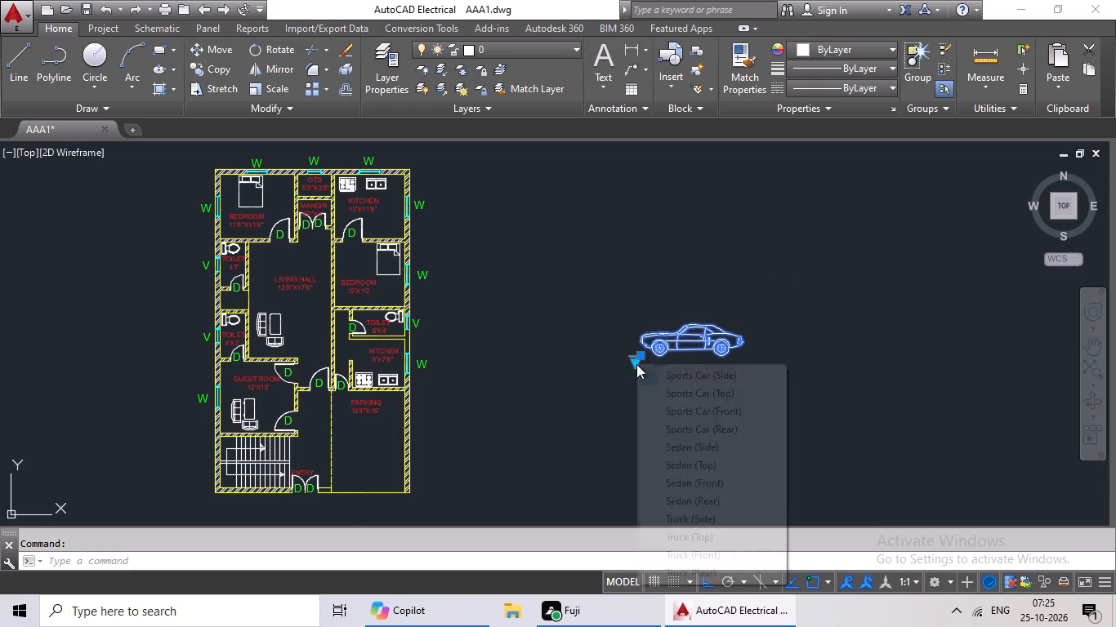
pyautogui.click(712, 394)
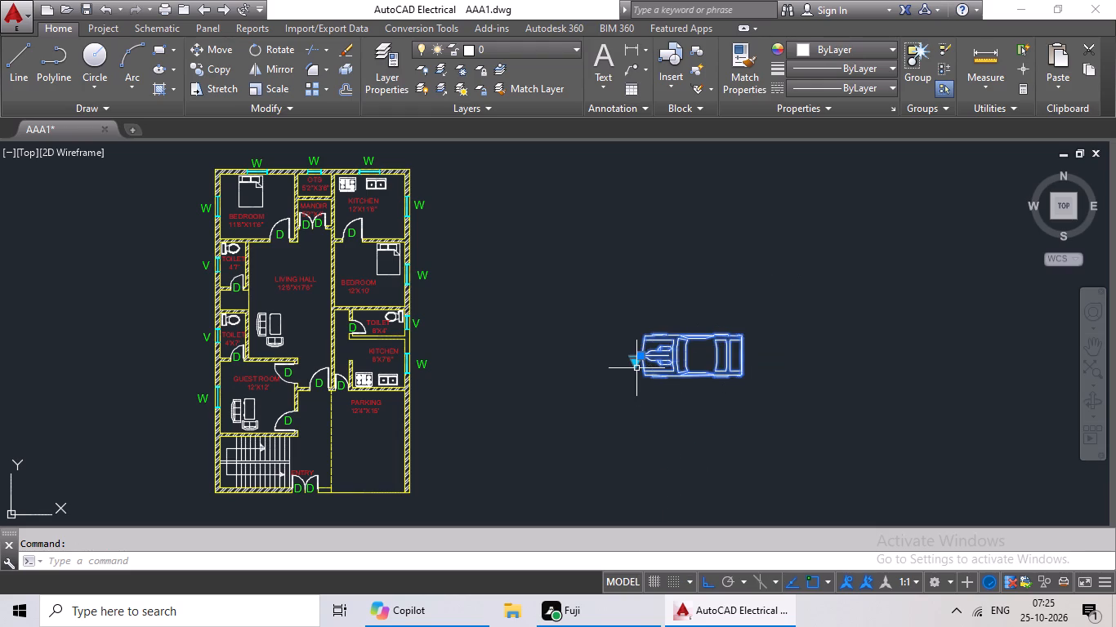
# Rotate the sports car a quarter turn clockwise about its upper rear corner so its front points up the drawing.
pyautogui.click(256, 49)
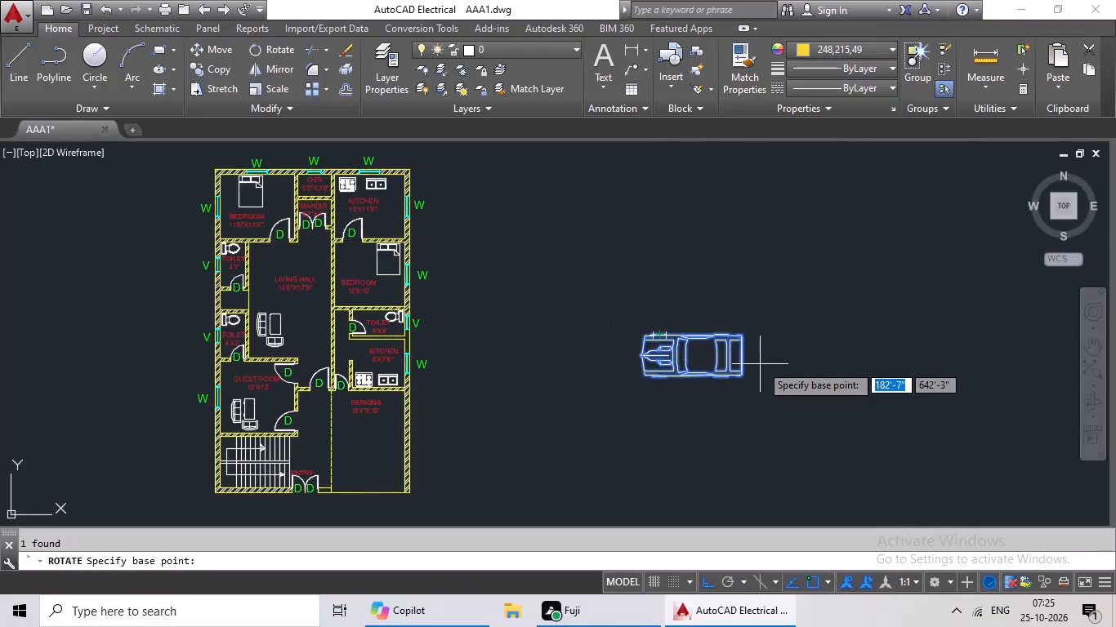
pyautogui.moveTo(746, 336); pyautogui.dragTo(725, 377)
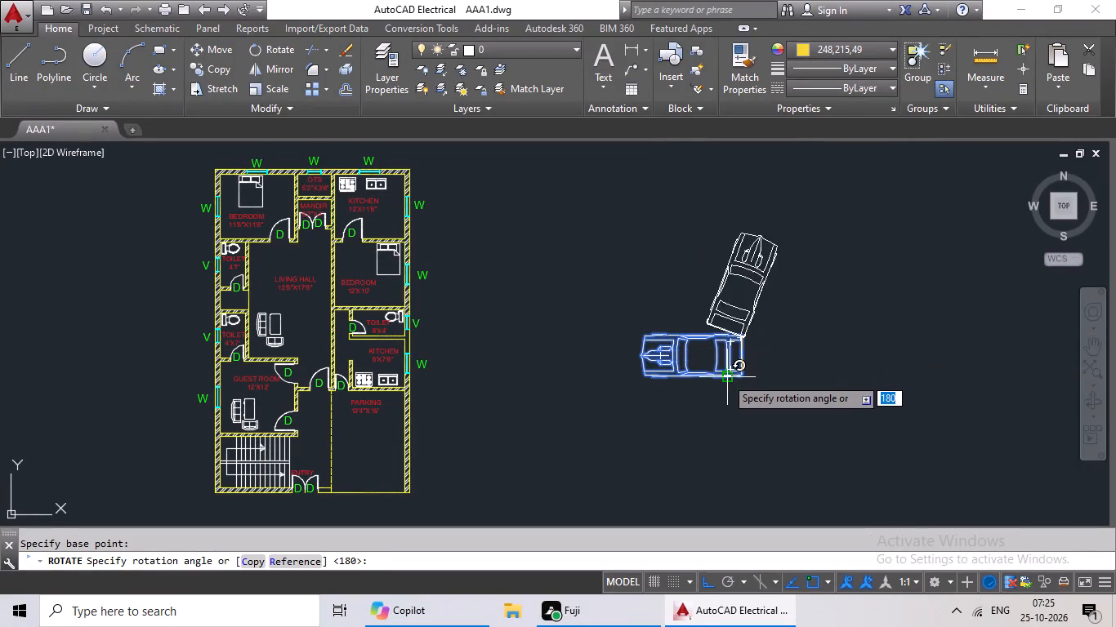
pyautogui.moveTo(725, 377); pyautogui.dragTo(658, 303)
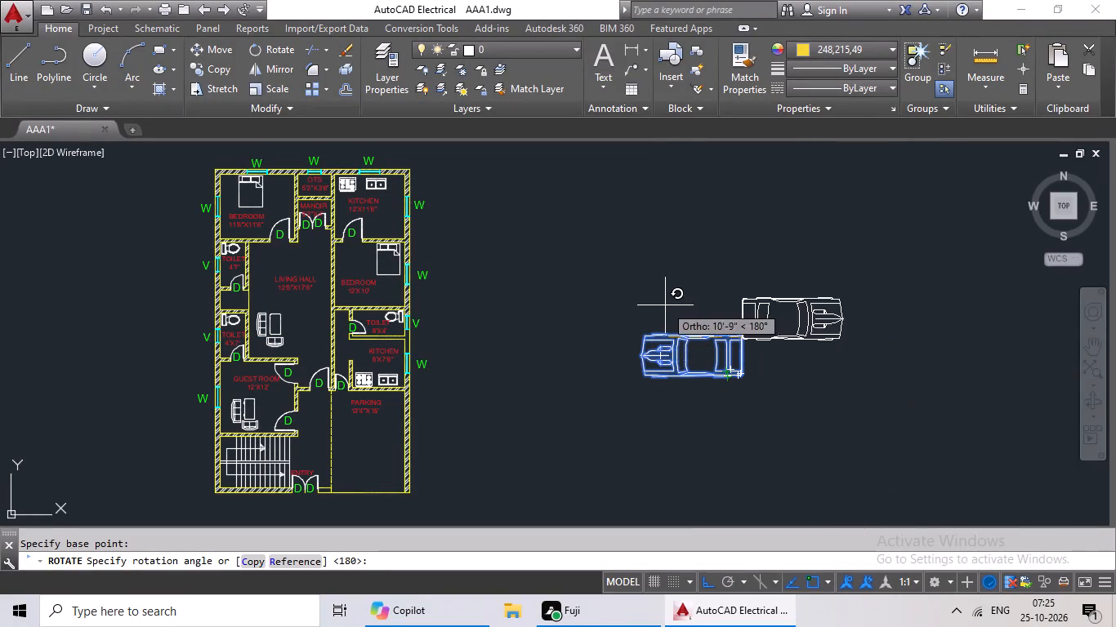
pyautogui.moveTo(658, 303); pyautogui.dragTo(801, 420)
pyautogui.click(801, 415)
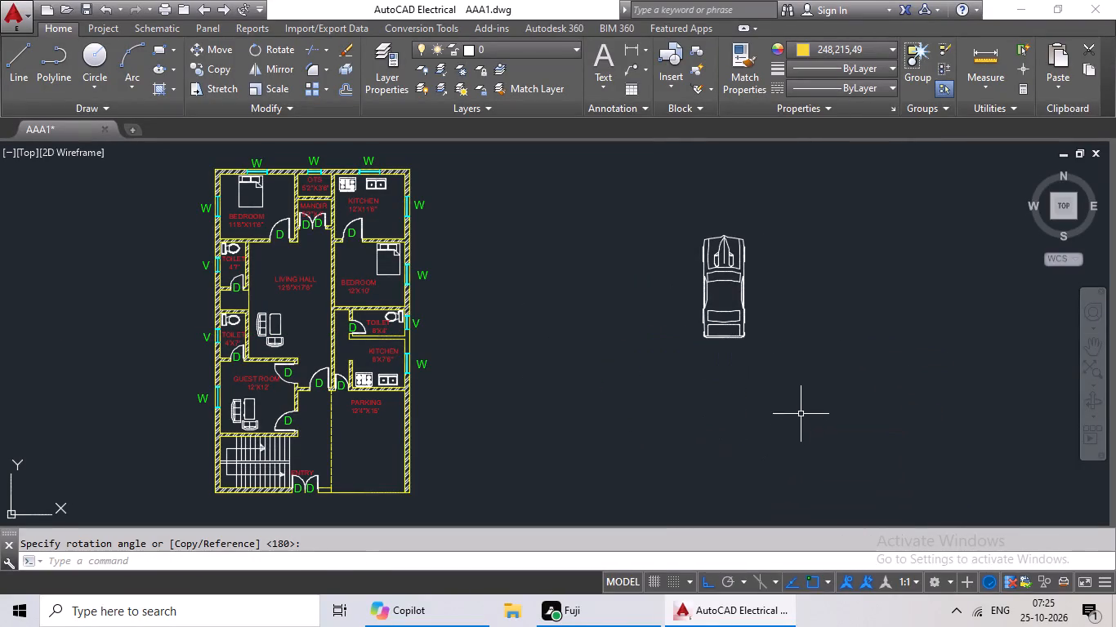
# Scale the sports car down by reference from its front tip, using its full length as the reference length.
pyautogui.scroll(2, 722, 260)
pyautogui.moveTo(830, 272); pyautogui.dragTo(585, 282, button='middle')
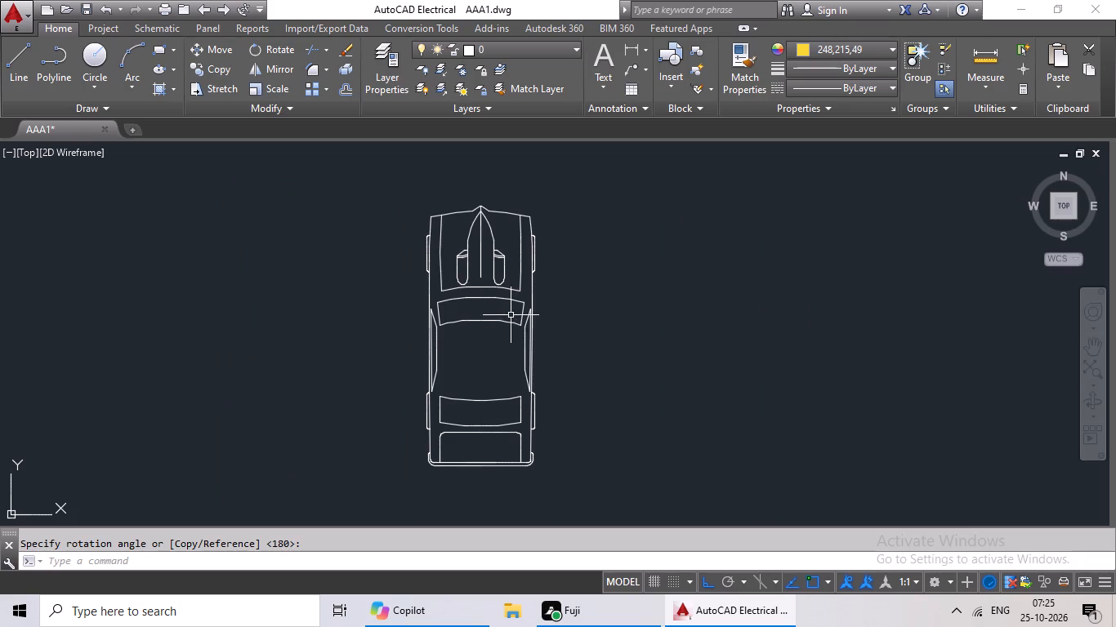
pyautogui.click(507, 321)
pyautogui.click(266, 89)
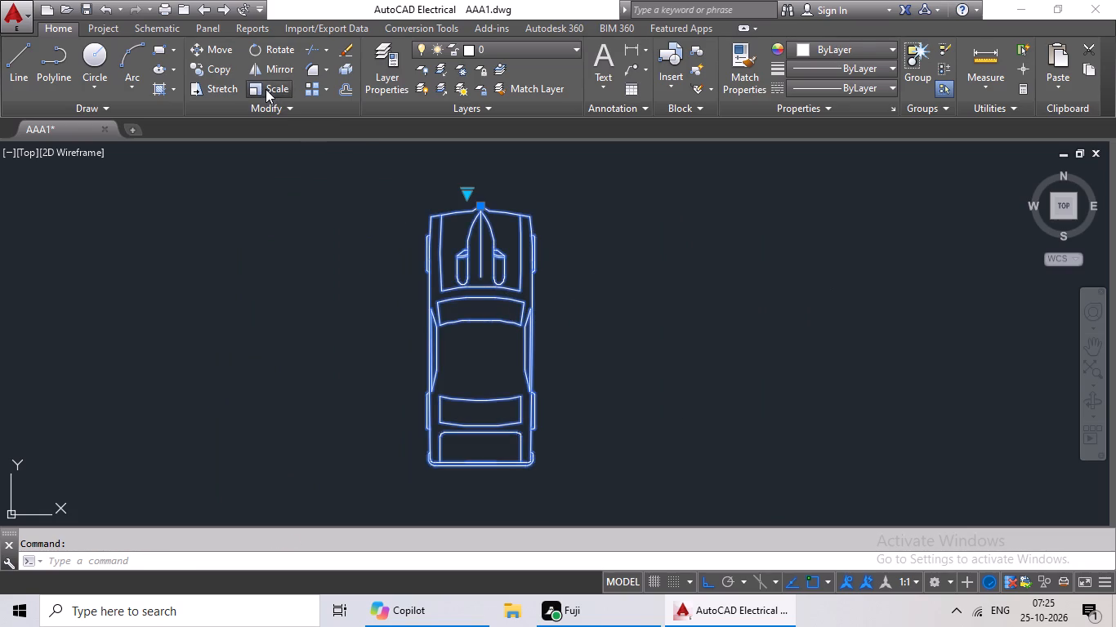
pyautogui.click(478, 202)
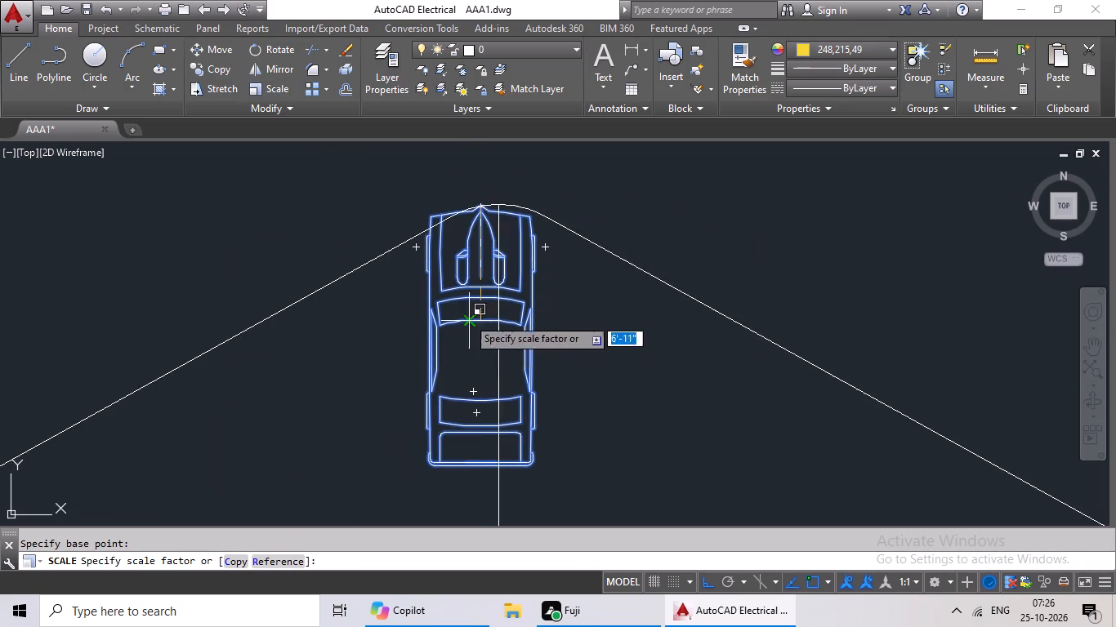
pyautogui.click(296, 560)
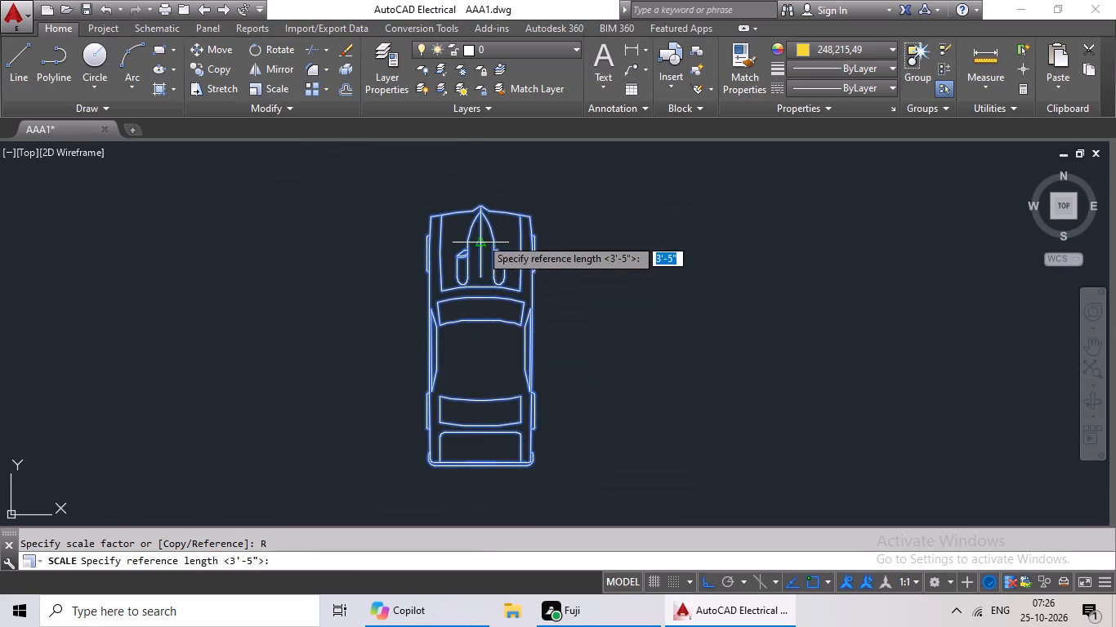
pyautogui.click(480, 203)
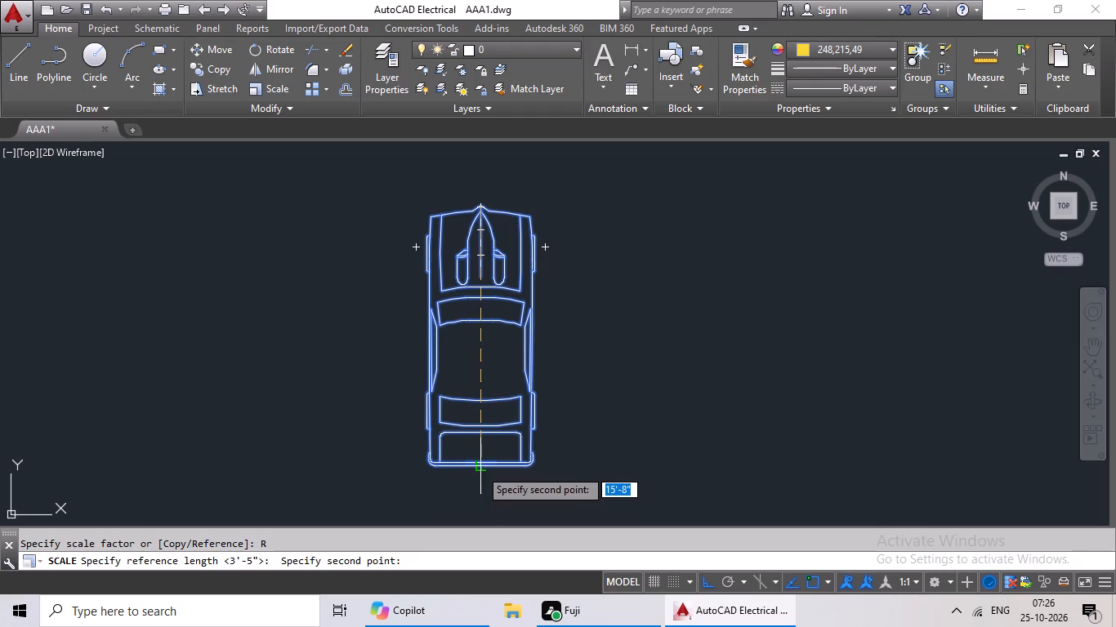
pyautogui.moveTo(480, 469); pyautogui.dragTo(485, 411)
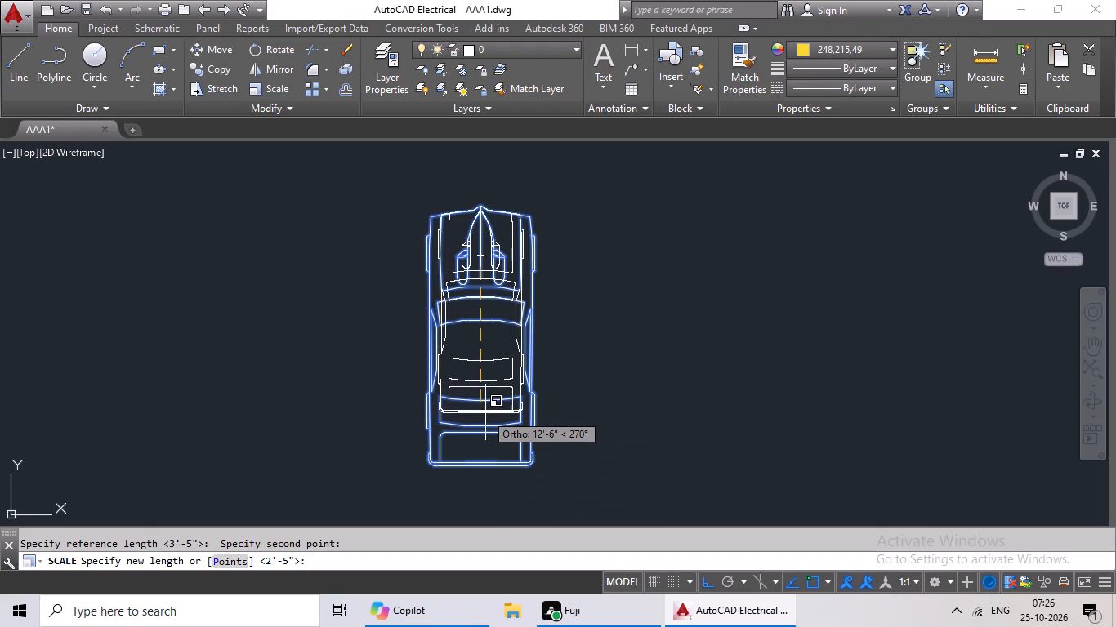
pyautogui.moveTo(485, 411); pyautogui.dragTo(485, 391)
pyautogui.click(485, 391)
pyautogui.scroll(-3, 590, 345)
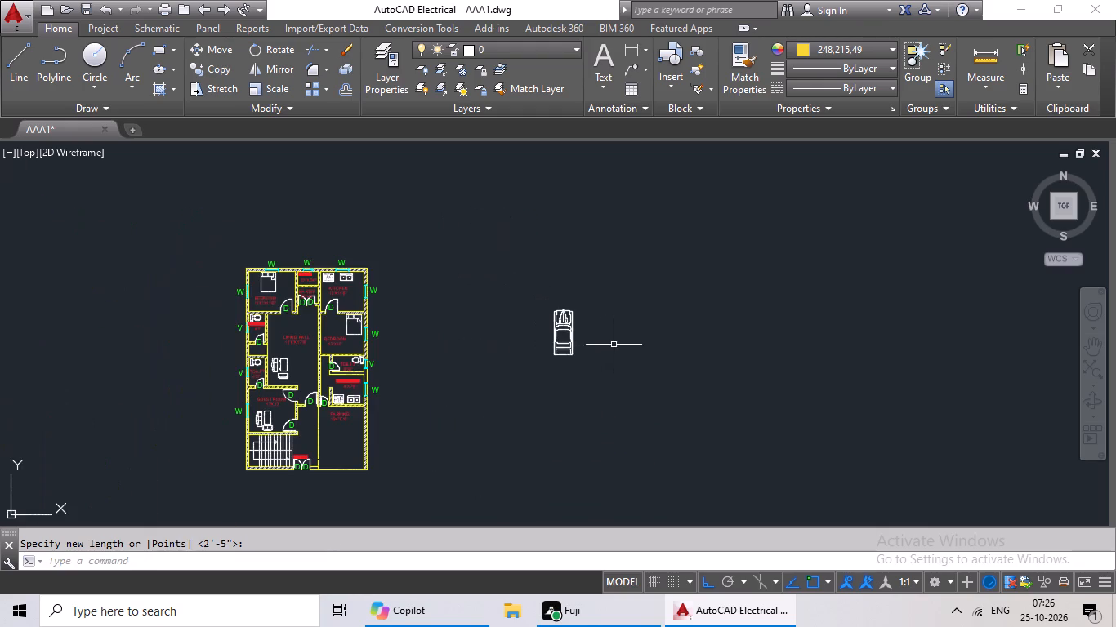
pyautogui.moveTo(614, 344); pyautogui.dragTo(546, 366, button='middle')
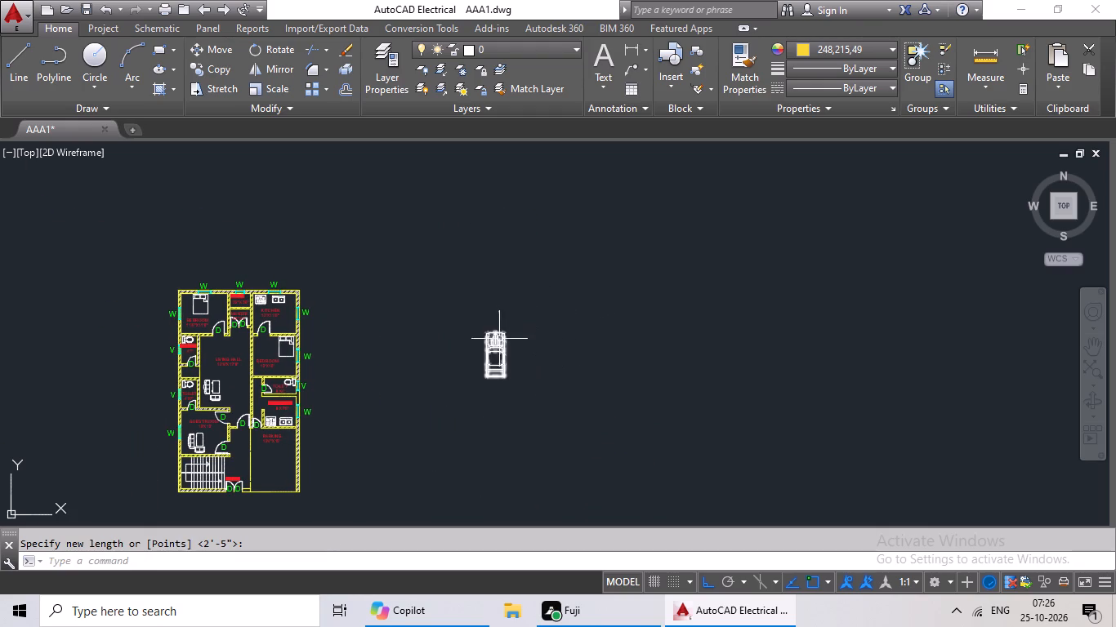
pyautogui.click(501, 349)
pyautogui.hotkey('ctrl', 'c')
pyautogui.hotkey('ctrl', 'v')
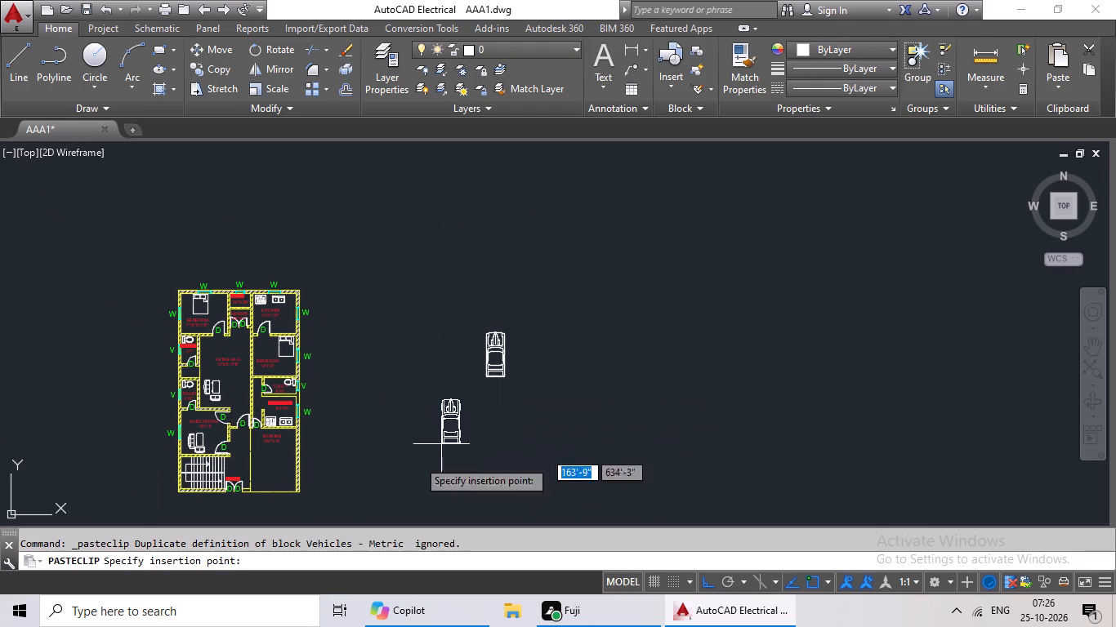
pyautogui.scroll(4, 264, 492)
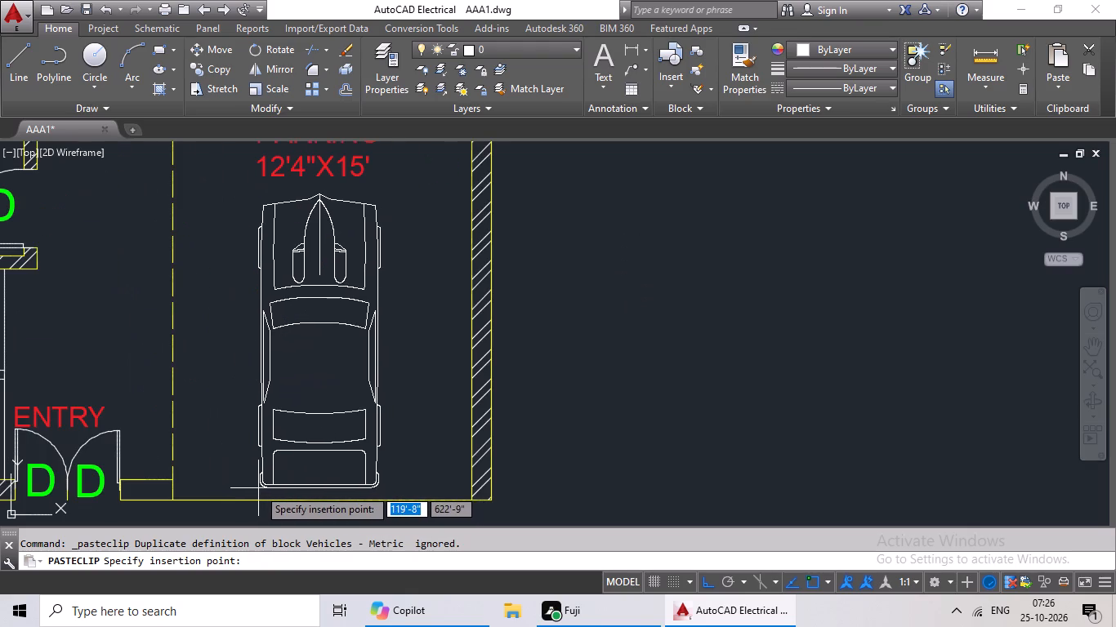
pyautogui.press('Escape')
# Save the drawing with the scaled sports car beside the floor plan.
pyautogui.scroll(-3, 655, 456)
pyautogui.moveTo(731, 403); pyautogui.dragTo(290, 456, button='middle')
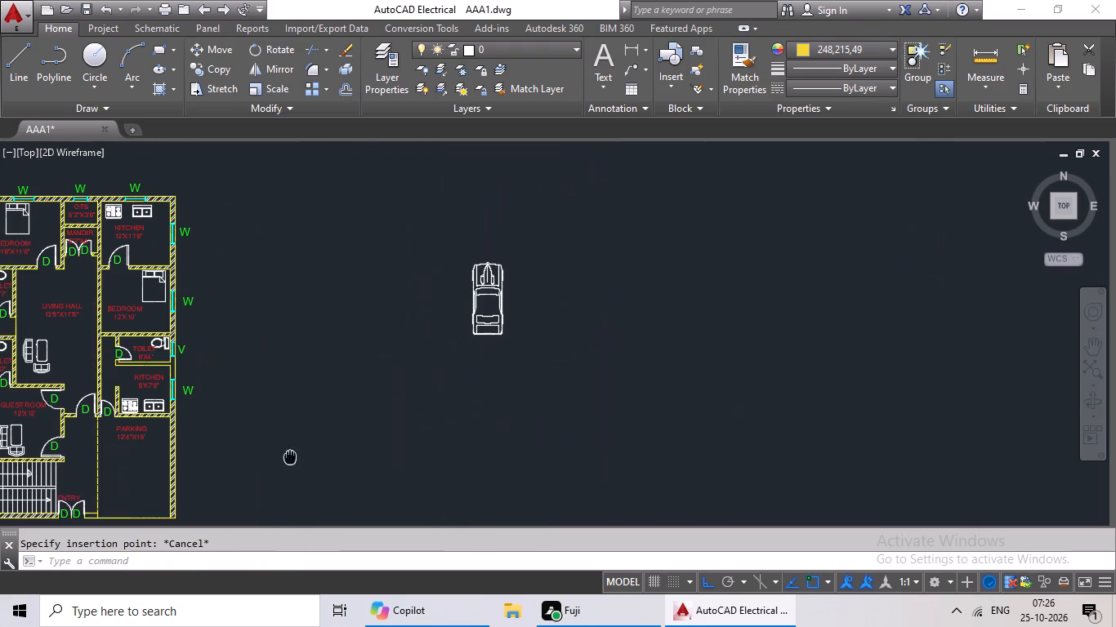
pyautogui.hotkey('ctrl', 's')
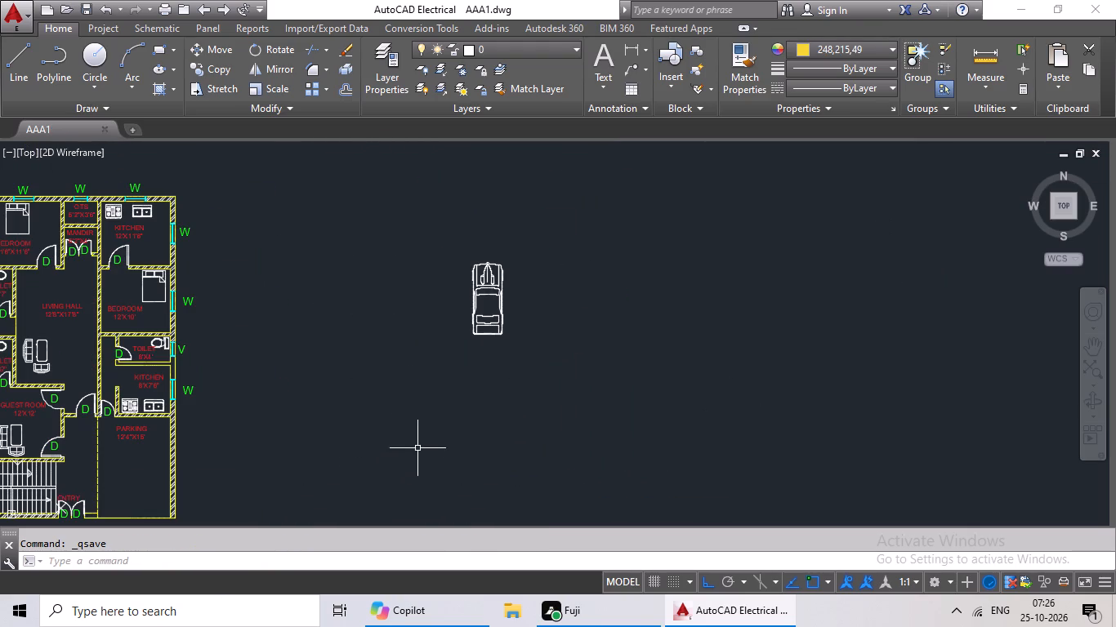
# Fill the sports car's front and rear windshields with a solid orange hatch, colour 248,153,30.
pyautogui.scroll(2, 493, 303)
pyautogui.moveTo(485, 301); pyautogui.dragTo(435, 330, button='middle')
pyautogui.scroll(1, 434, 311)
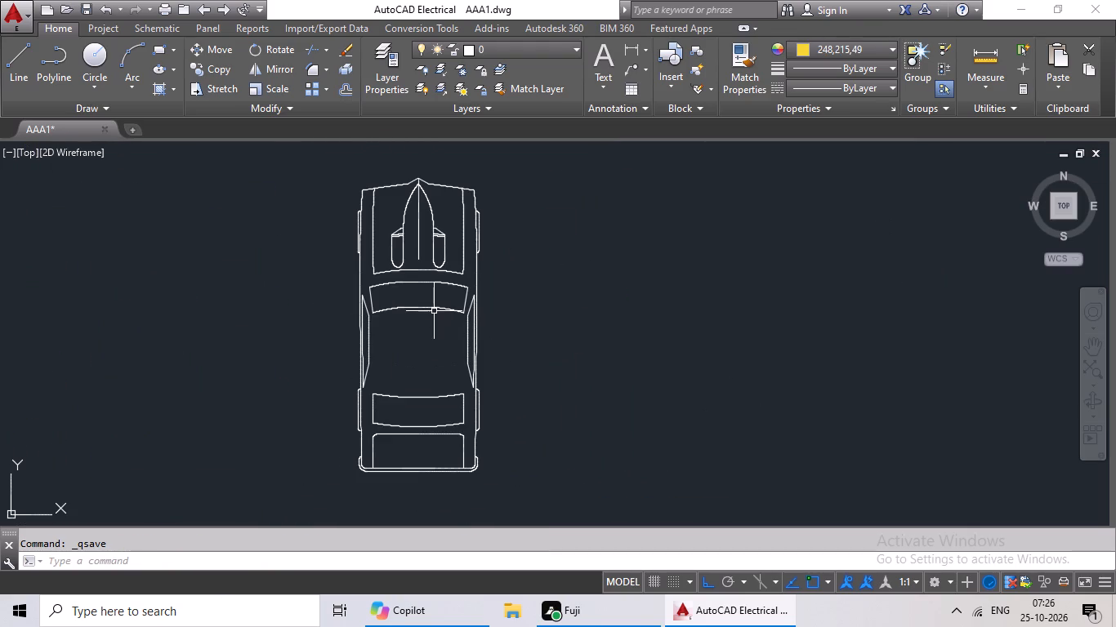
pyautogui.click(154, 88)
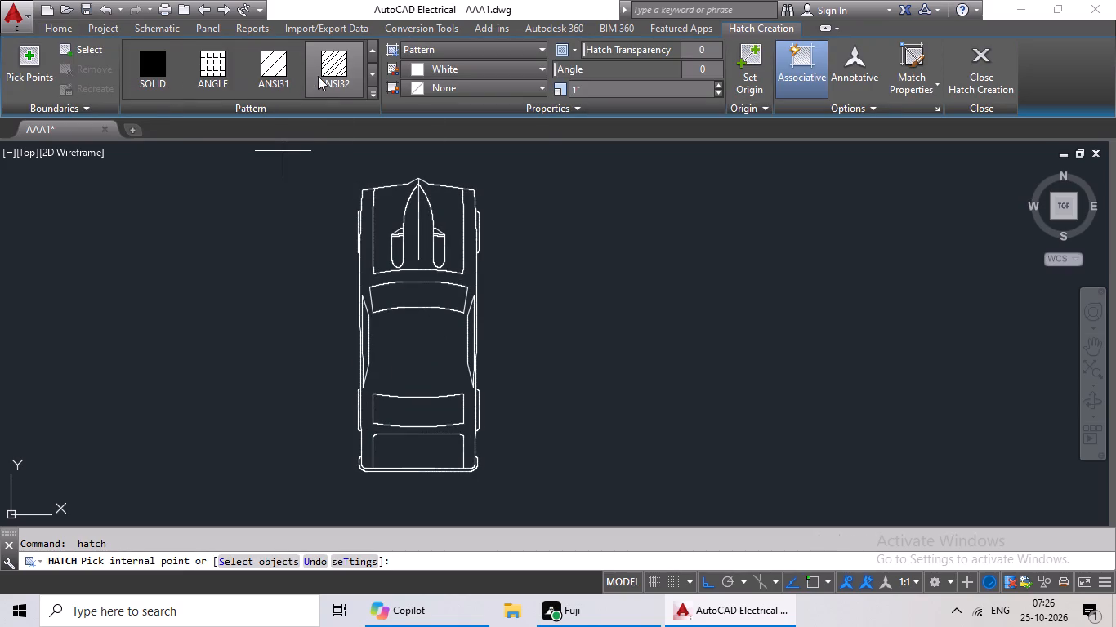
pyautogui.click(150, 74)
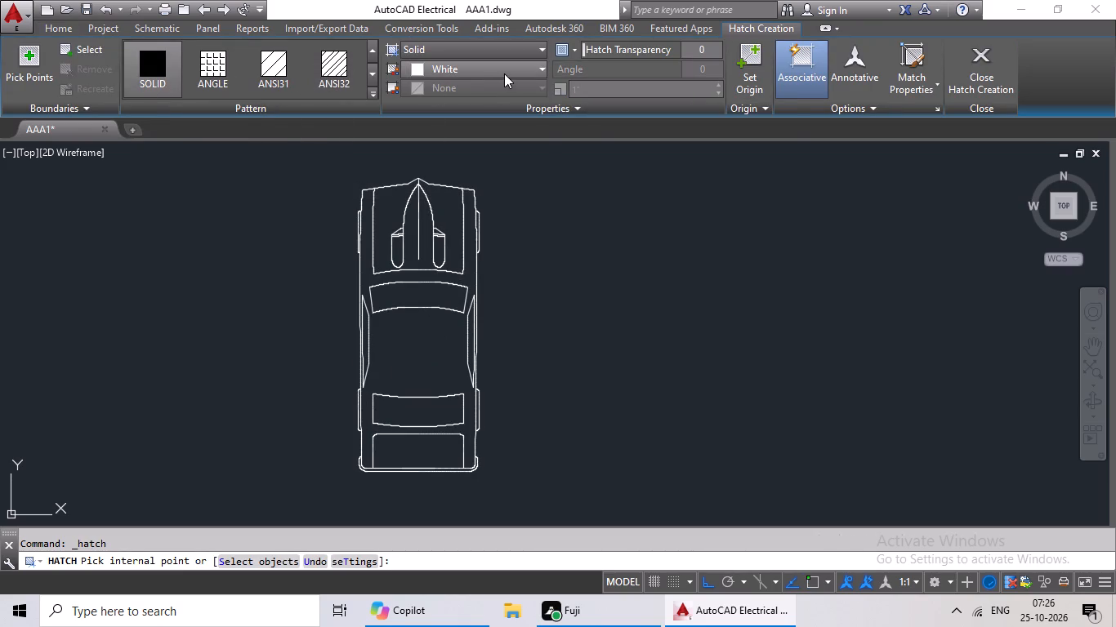
pyautogui.click(504, 73)
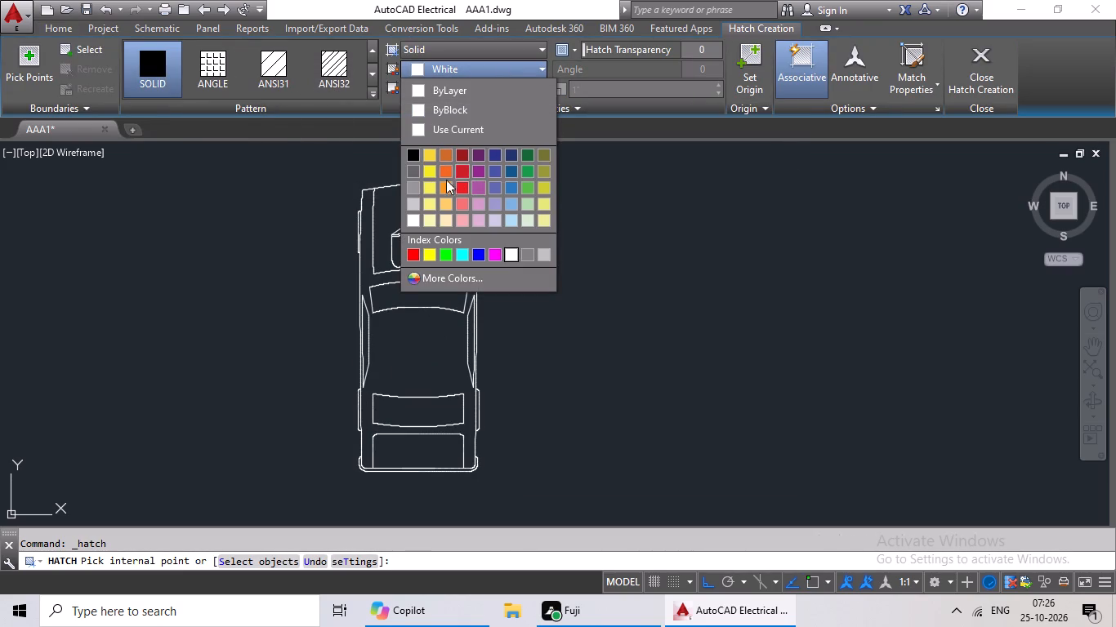
pyautogui.click(443, 184)
pyautogui.click(398, 296)
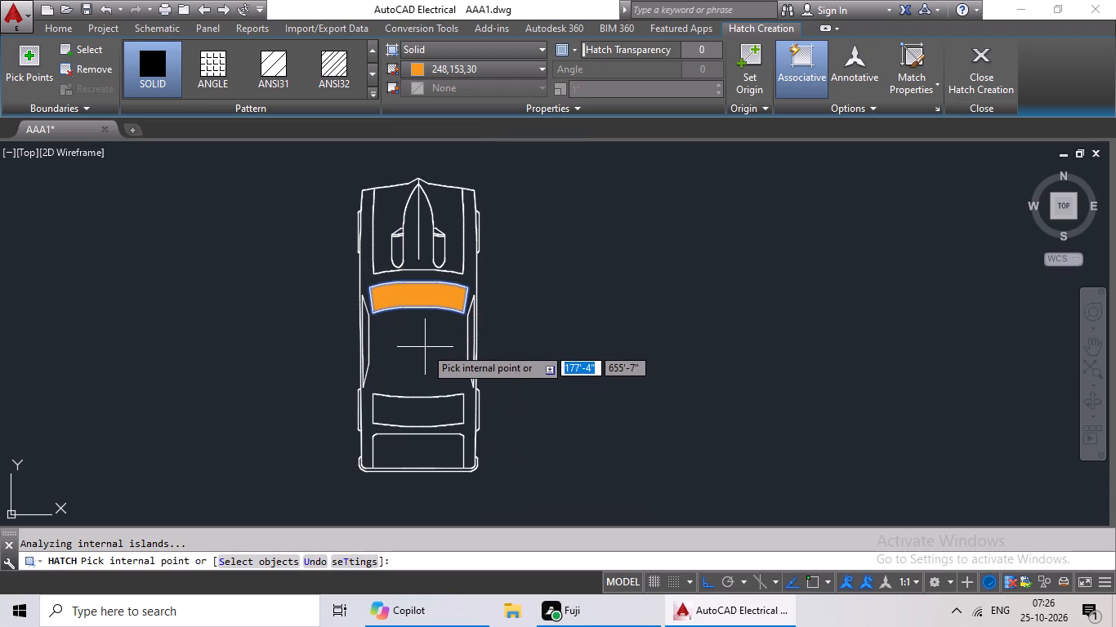
pyautogui.click(428, 405)
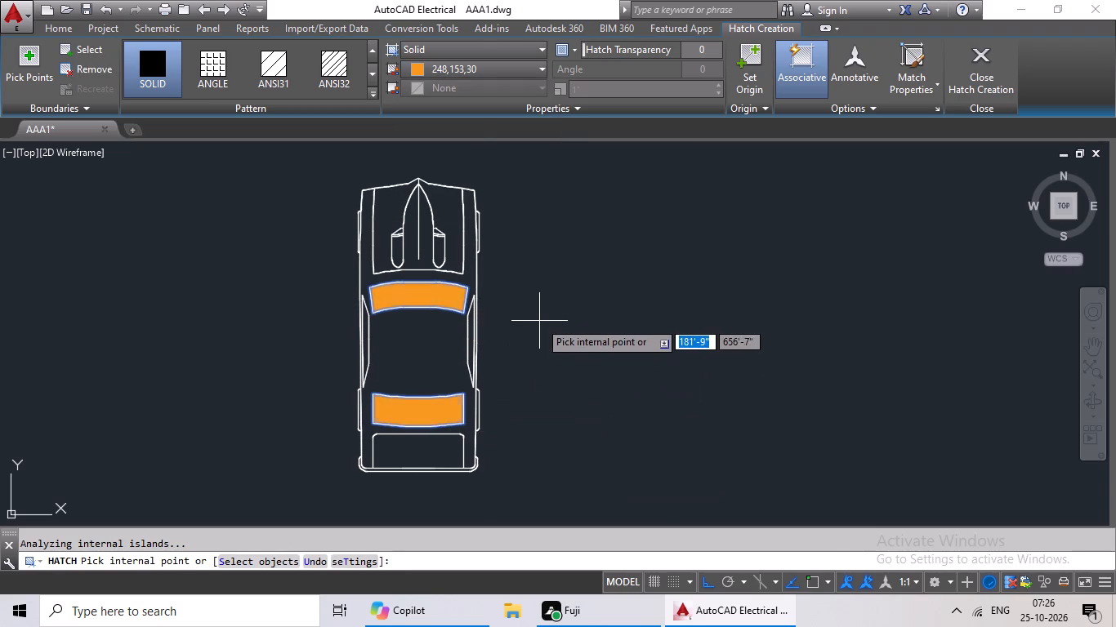
pyautogui.press('Escape')
pyautogui.press('Escape')
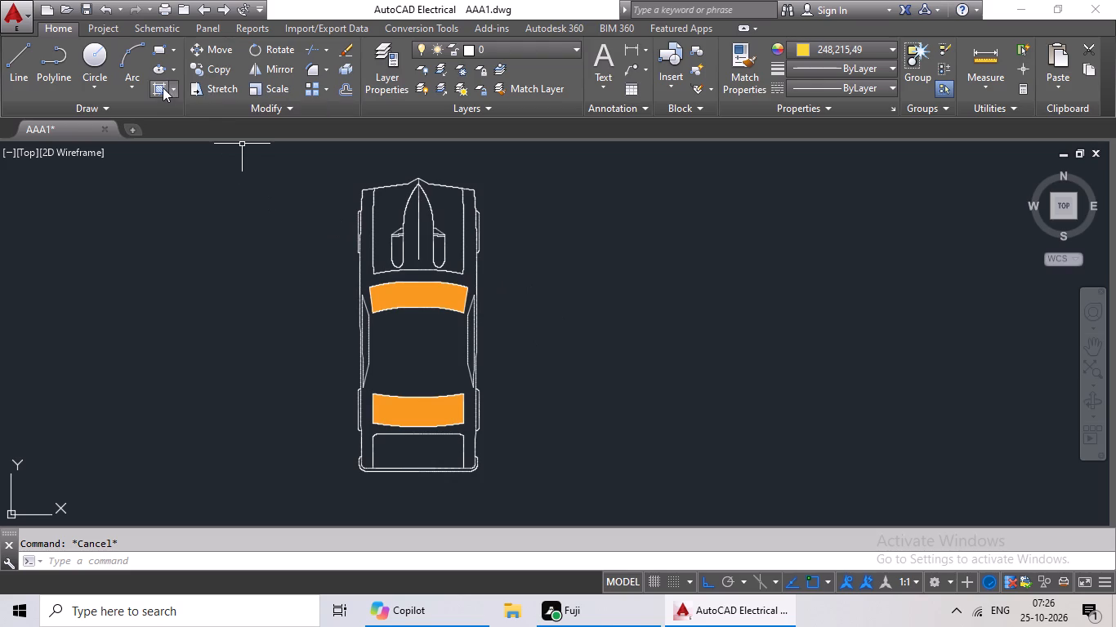
# Fill the sports car's roof and surrounding body with a solid red hatch, colour 205,32,39.
pyautogui.click(163, 87)
pyautogui.click(428, 66)
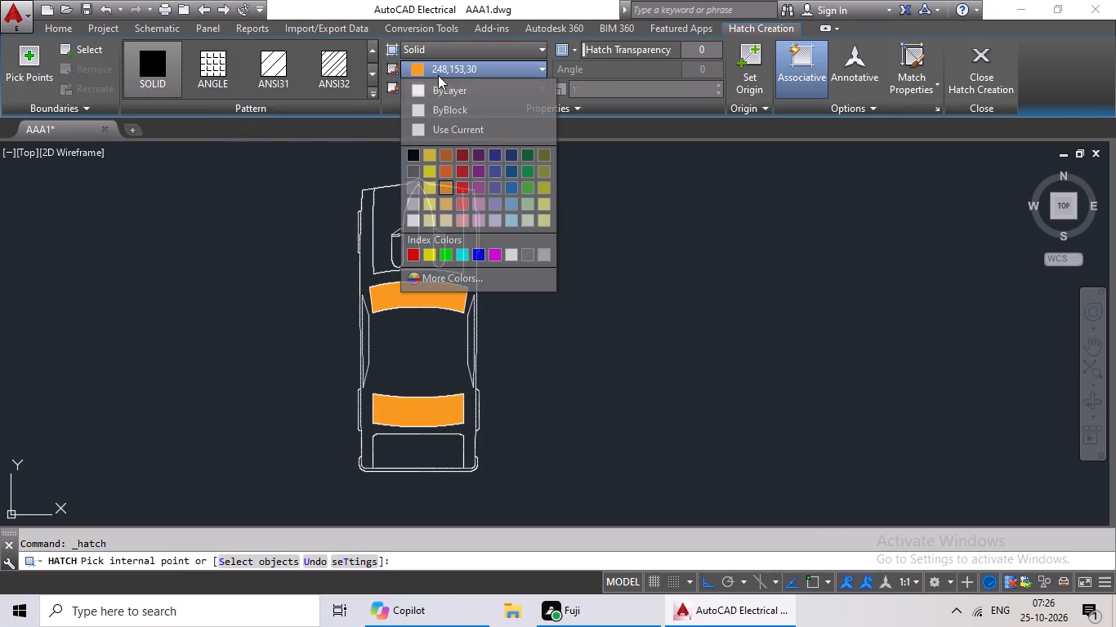
pyautogui.click(462, 167)
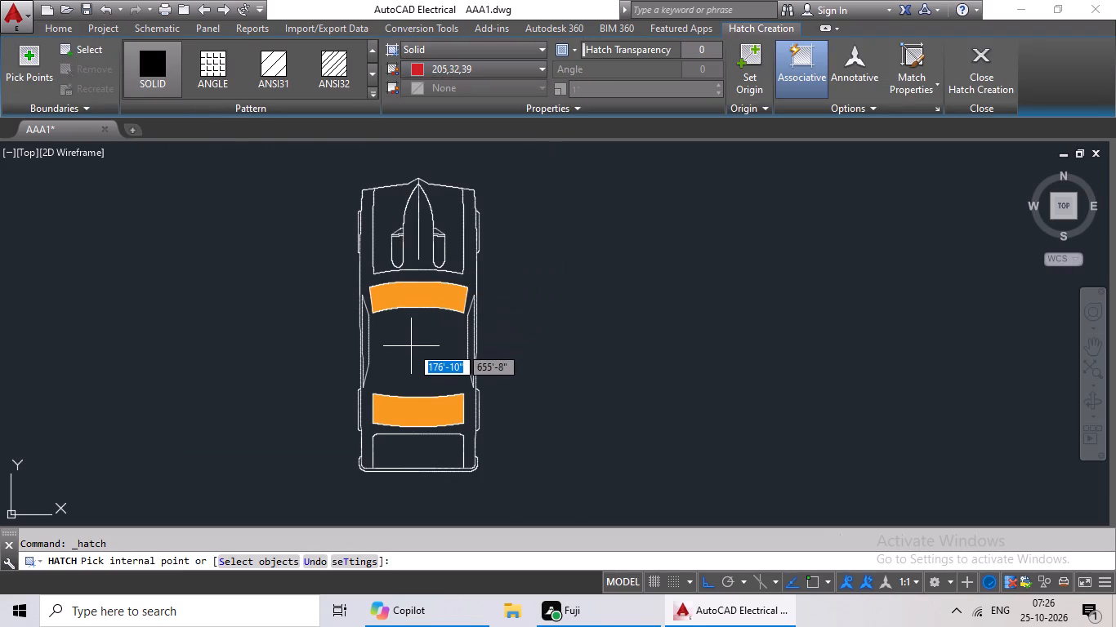
pyautogui.click(408, 352)
pyautogui.click(408, 352)
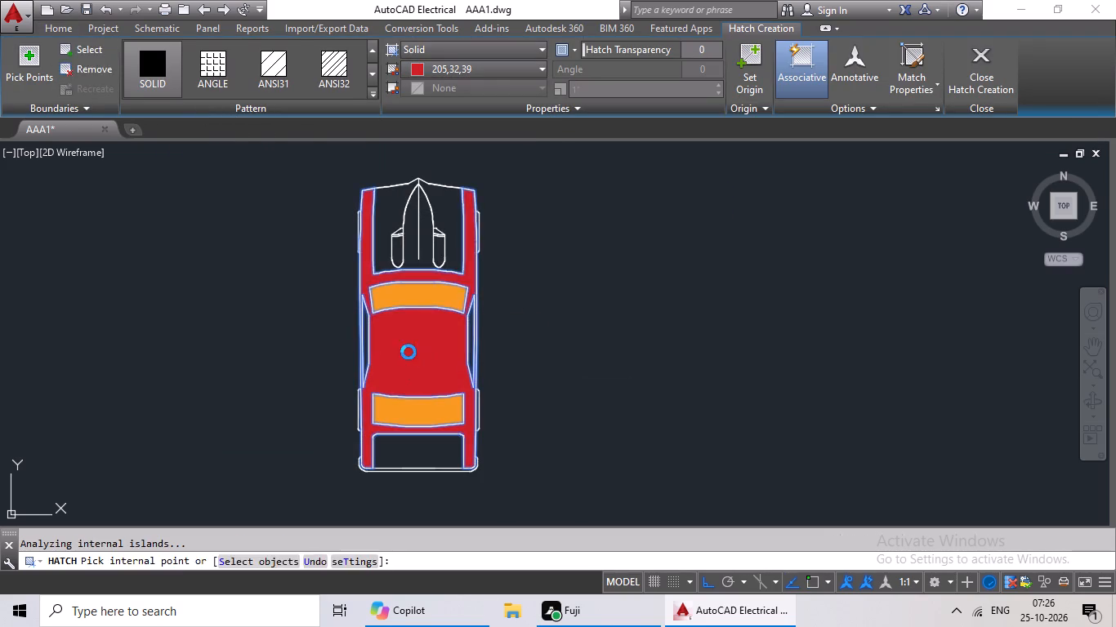
pyautogui.click(721, 193)
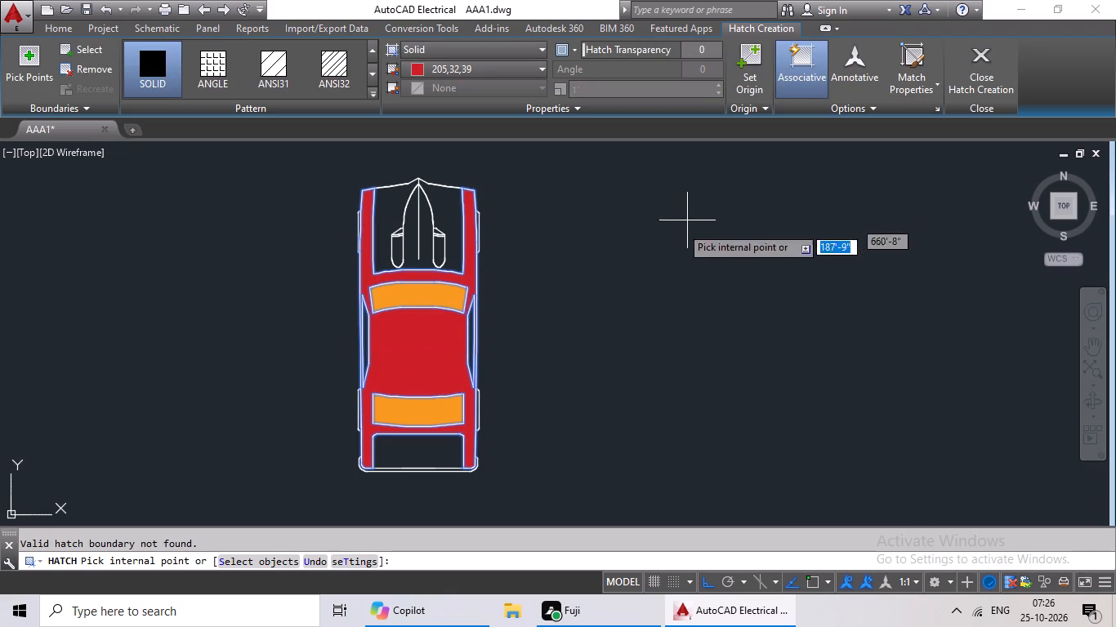
pyautogui.press('Escape')
pyautogui.press('Escape')
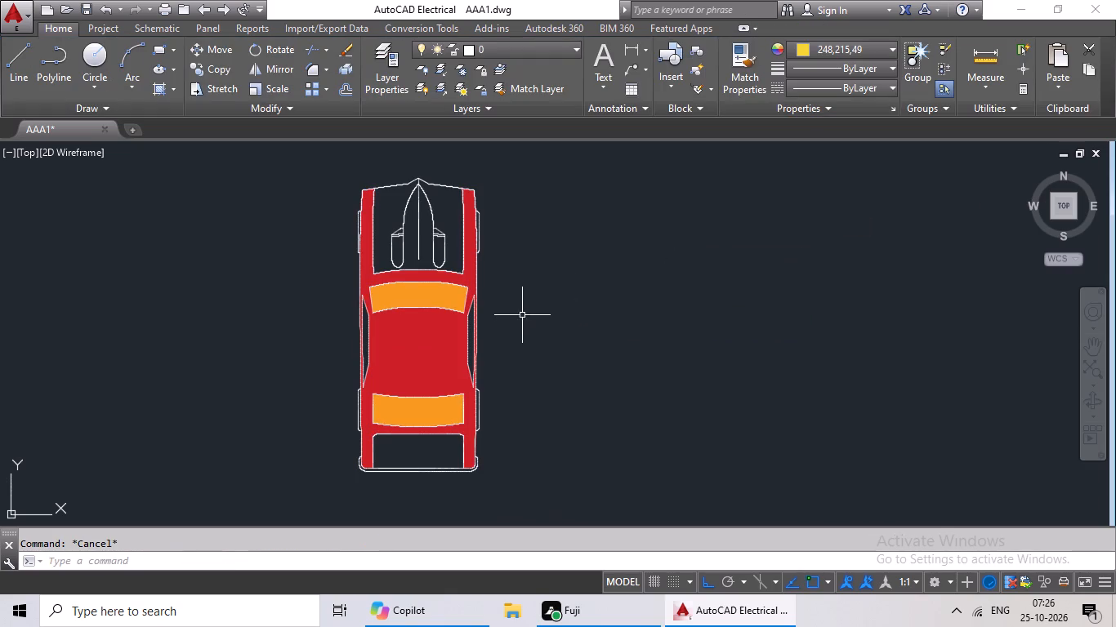
# Fill the sports car's hood and rear deck panel with a solid hatch in Blue.
pyautogui.moveTo(522, 313); pyautogui.dragTo(551, 248, button='middle')
pyautogui.moveTo(557, 253); pyautogui.dragTo(508, 278, button='middle')
pyautogui.moveTo(537, 269); pyautogui.dragTo(483, 313, button='middle')
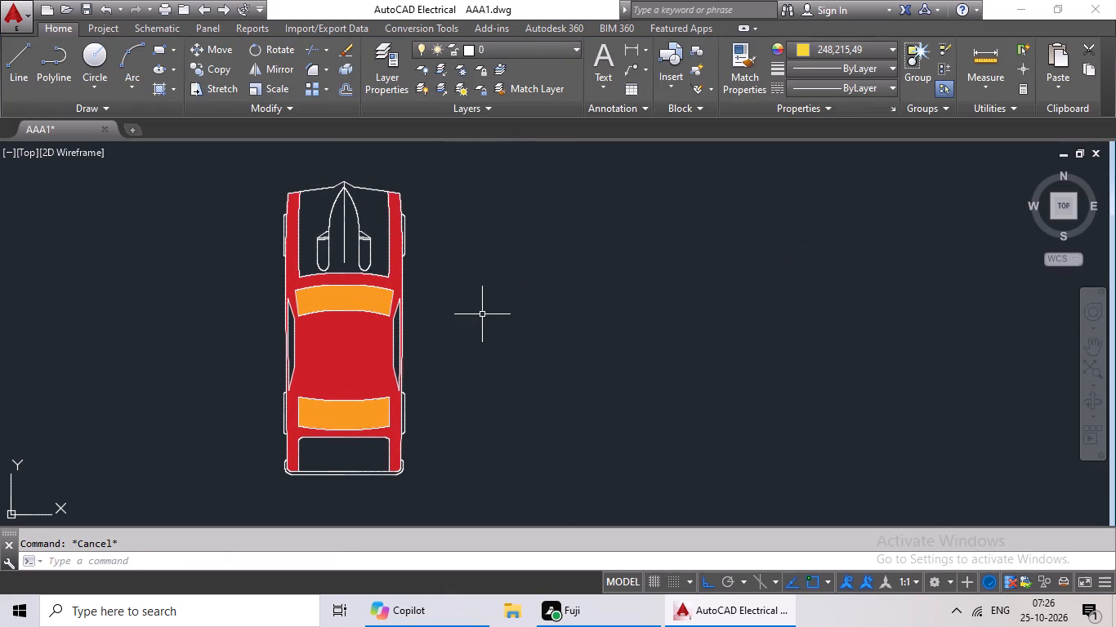
pyautogui.press('Escape')
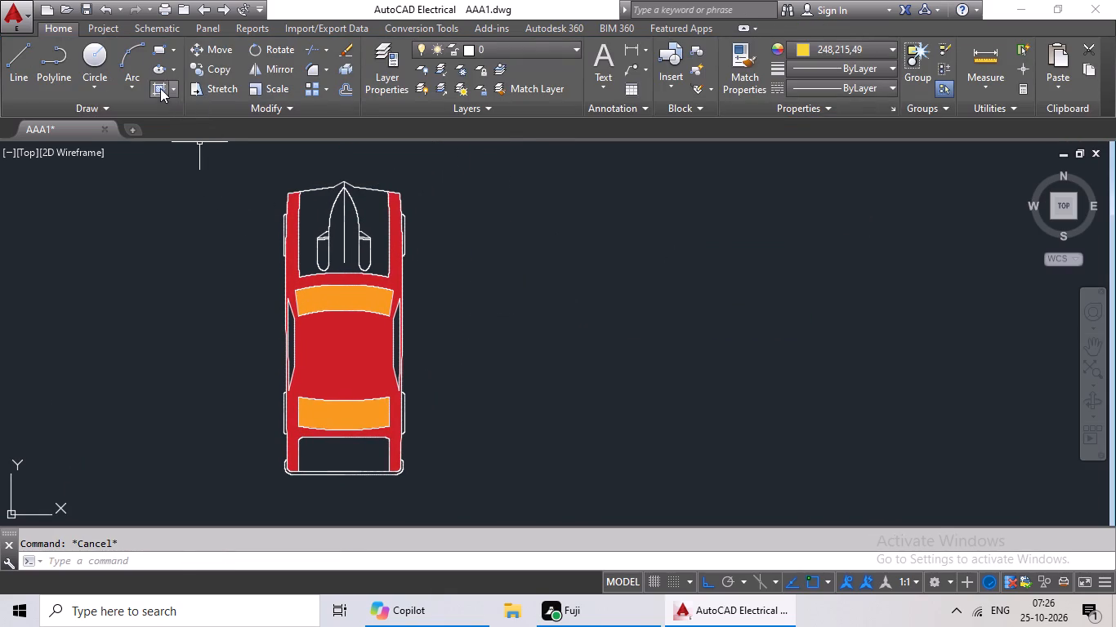
pyautogui.click(160, 87)
pyautogui.click(474, 66)
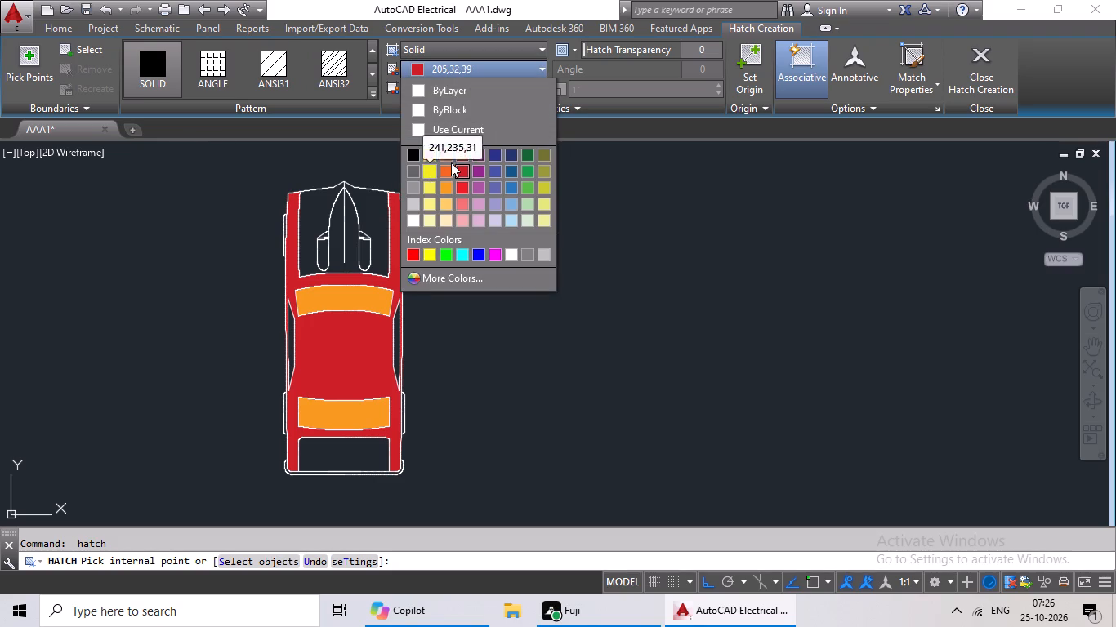
pyautogui.click(479, 253)
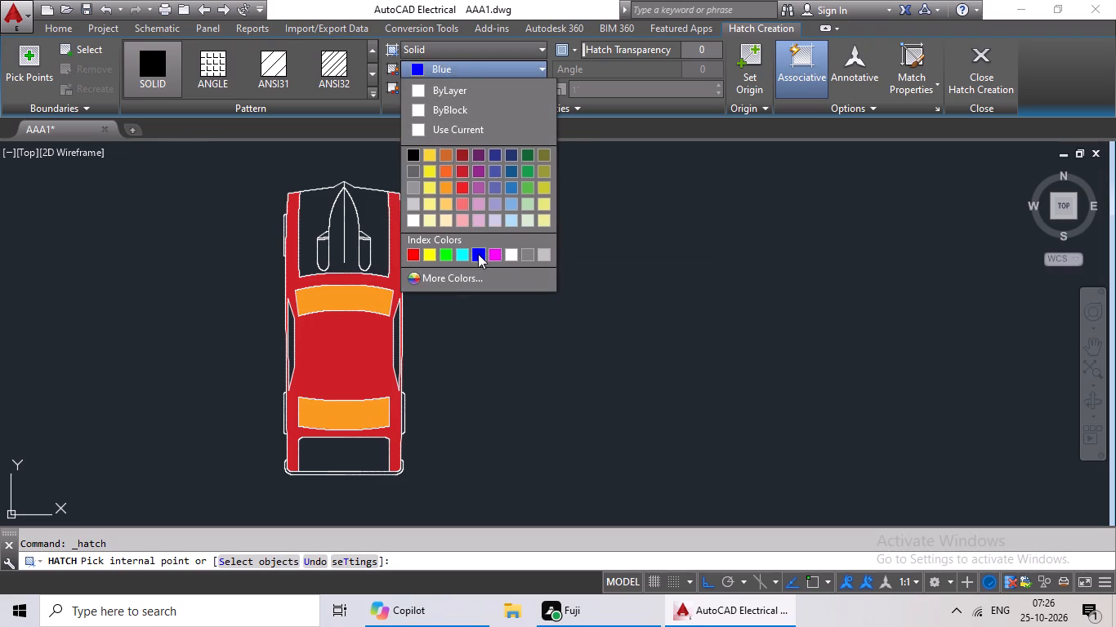
pyautogui.scroll(1, 348, 228)
pyautogui.click(378, 208)
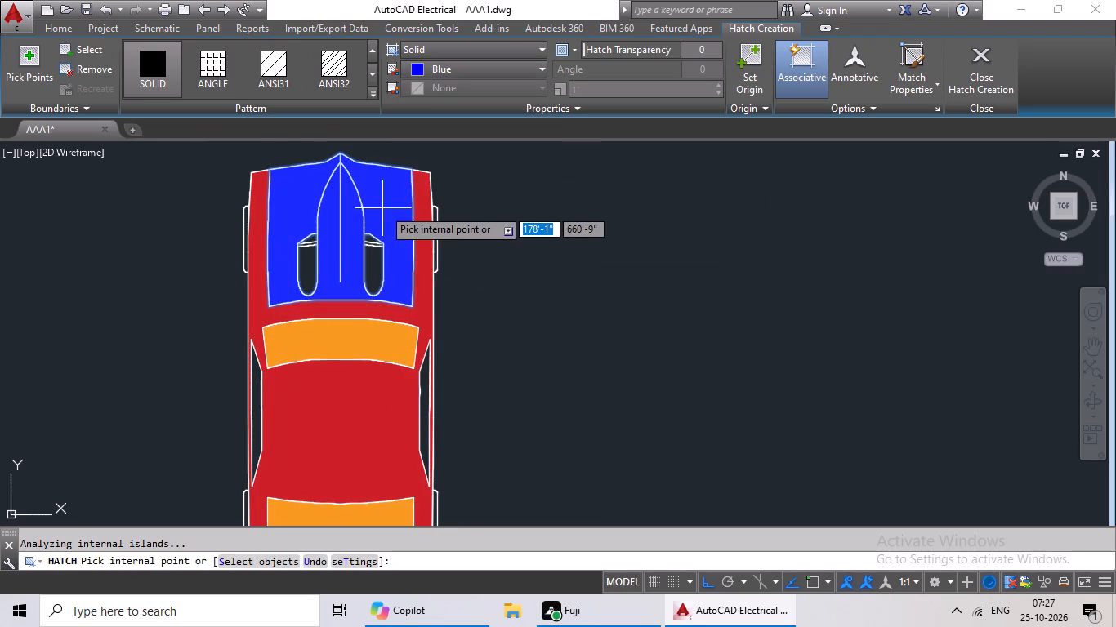
pyautogui.moveTo(385, 247); pyautogui.dragTo(407, 145, button='middle')
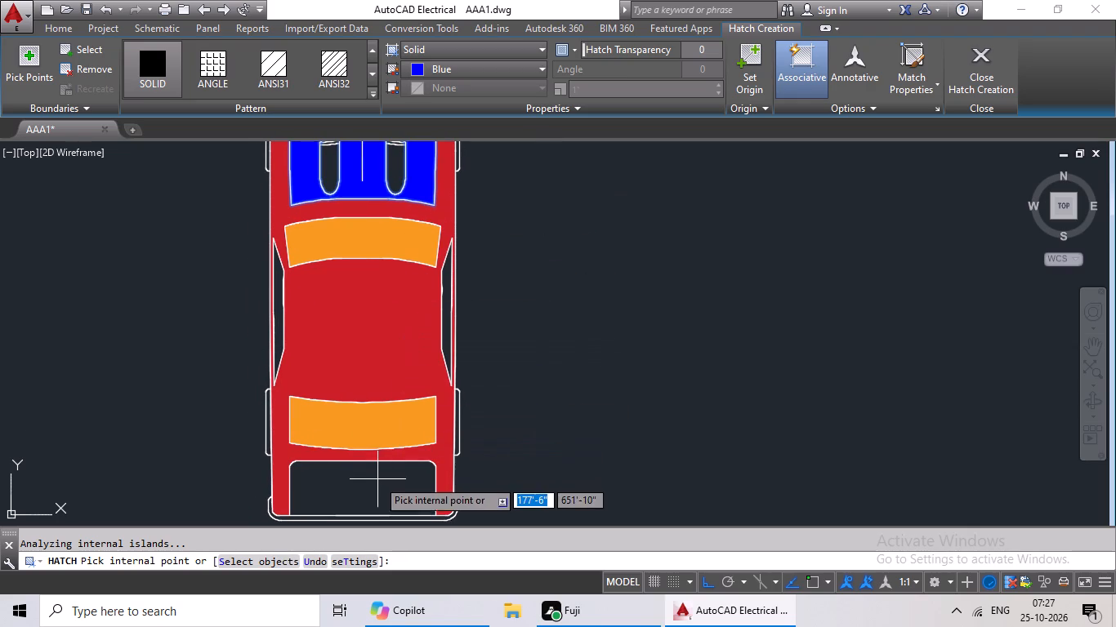
pyautogui.click(375, 481)
pyautogui.press('Escape')
pyautogui.press('Escape')
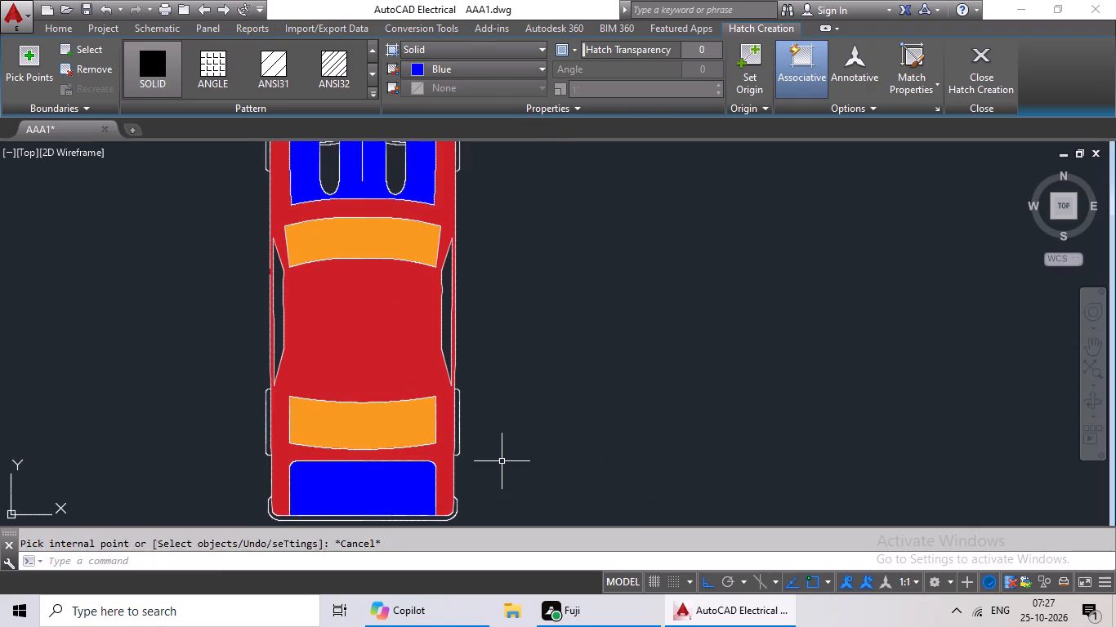
# Fill the two hood scoops, including their angled front pieces, with a solid yellow hatch, colour 241,235,31.
pyautogui.moveTo(563, 331); pyautogui.dragTo(511, 377, button='middle')
pyautogui.moveTo(554, 316); pyautogui.dragTo(519, 360, button='middle')
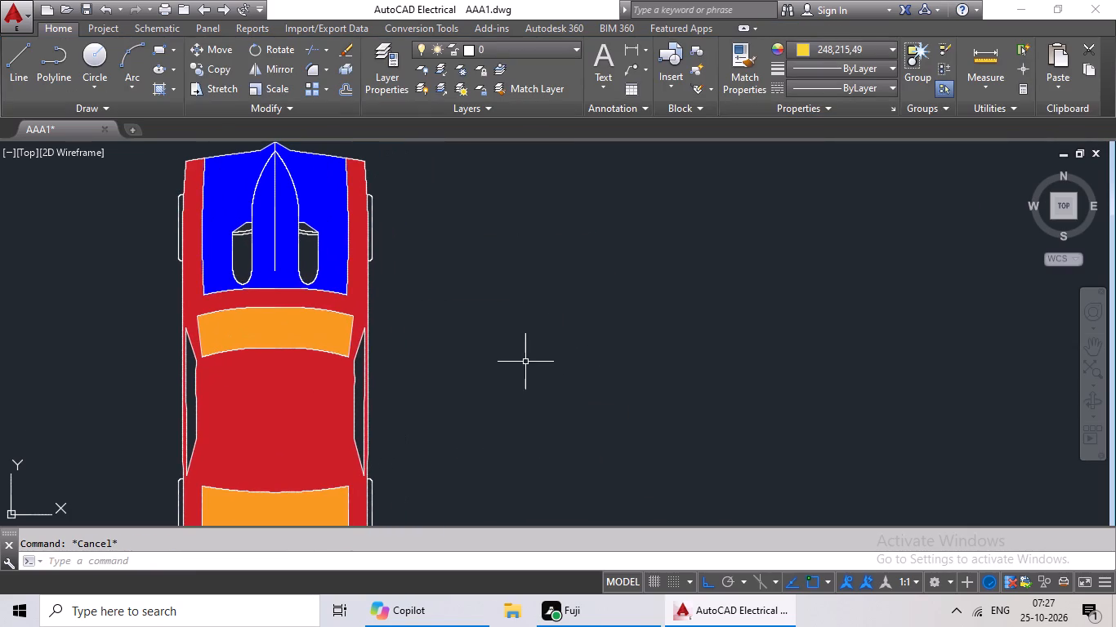
pyautogui.press('Escape')
pyautogui.press('Escape')
pyautogui.press('Escape')
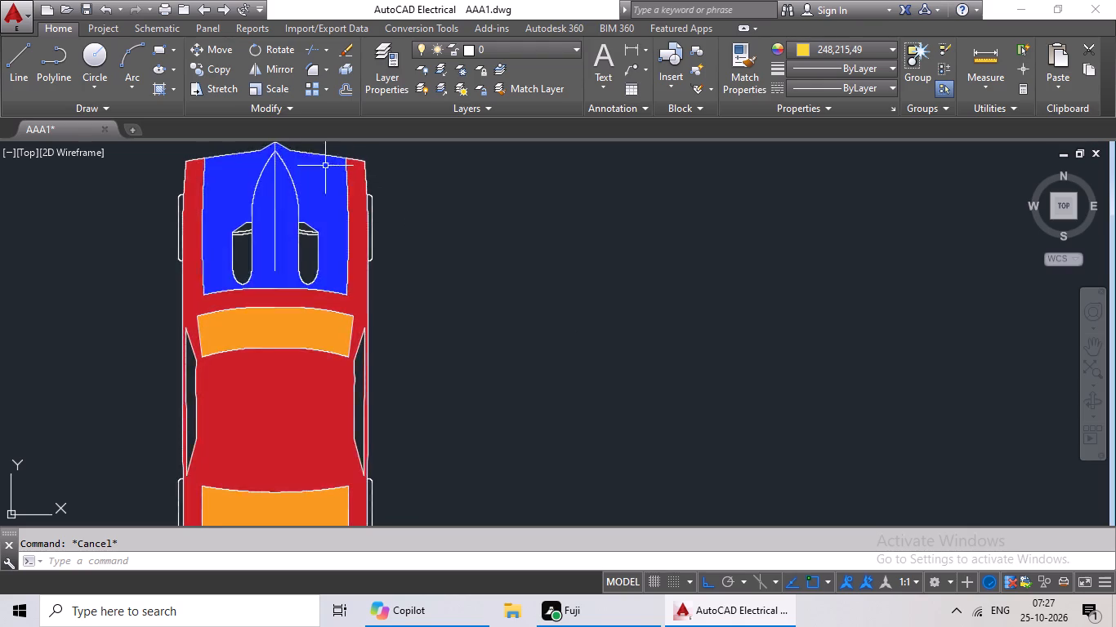
pyautogui.scroll(-2, 433, 233)
pyautogui.moveTo(454, 238); pyautogui.dragTo(386, 271, button='middle')
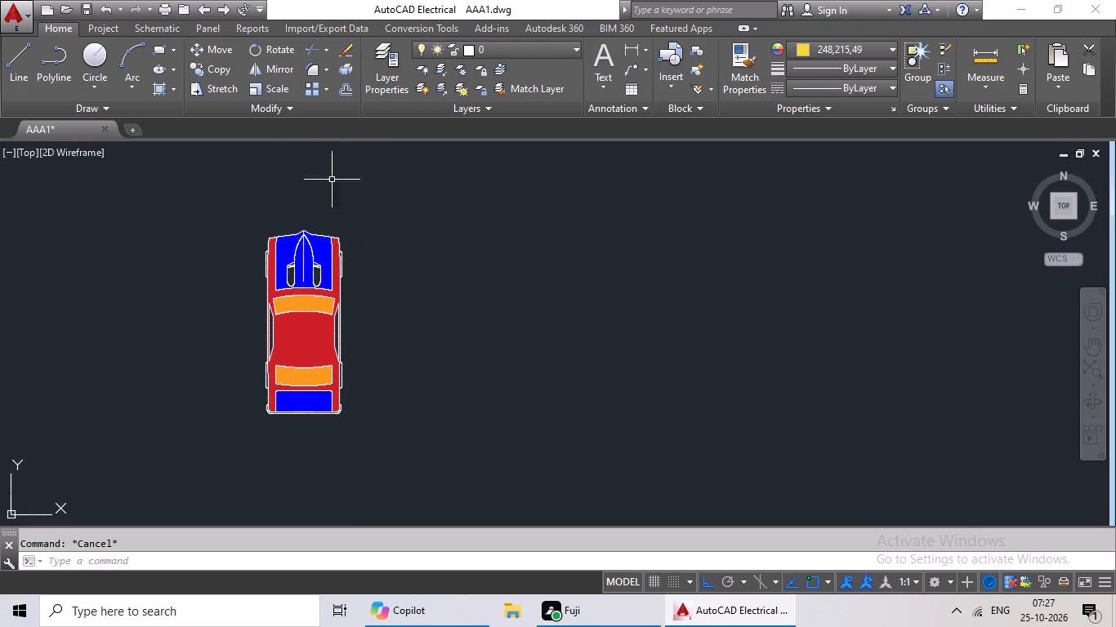
pyautogui.click(160, 88)
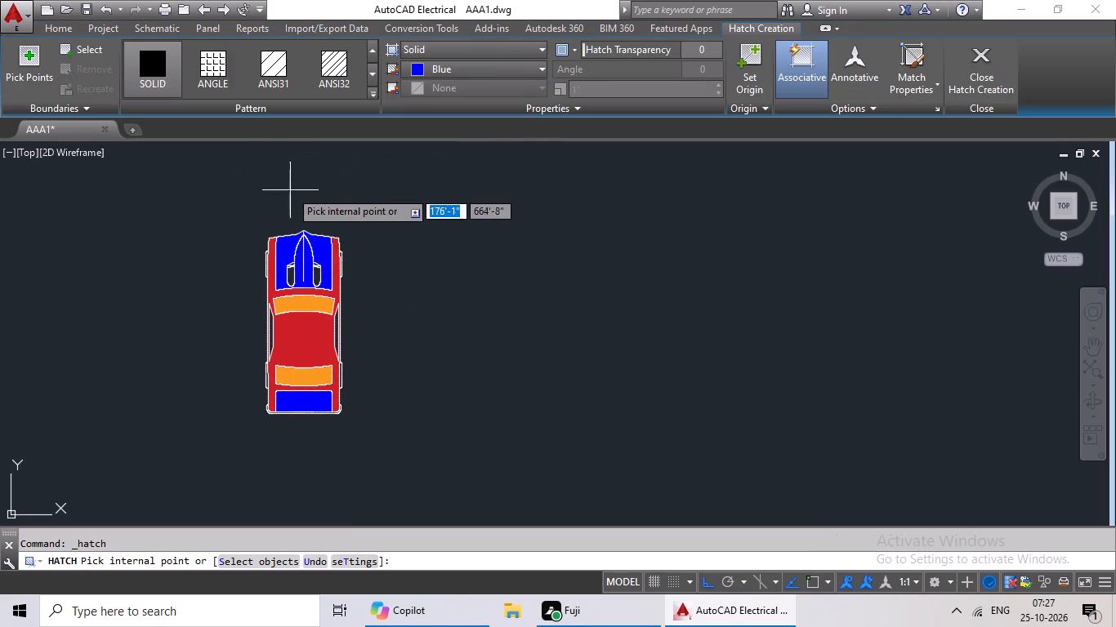
pyautogui.click(466, 74)
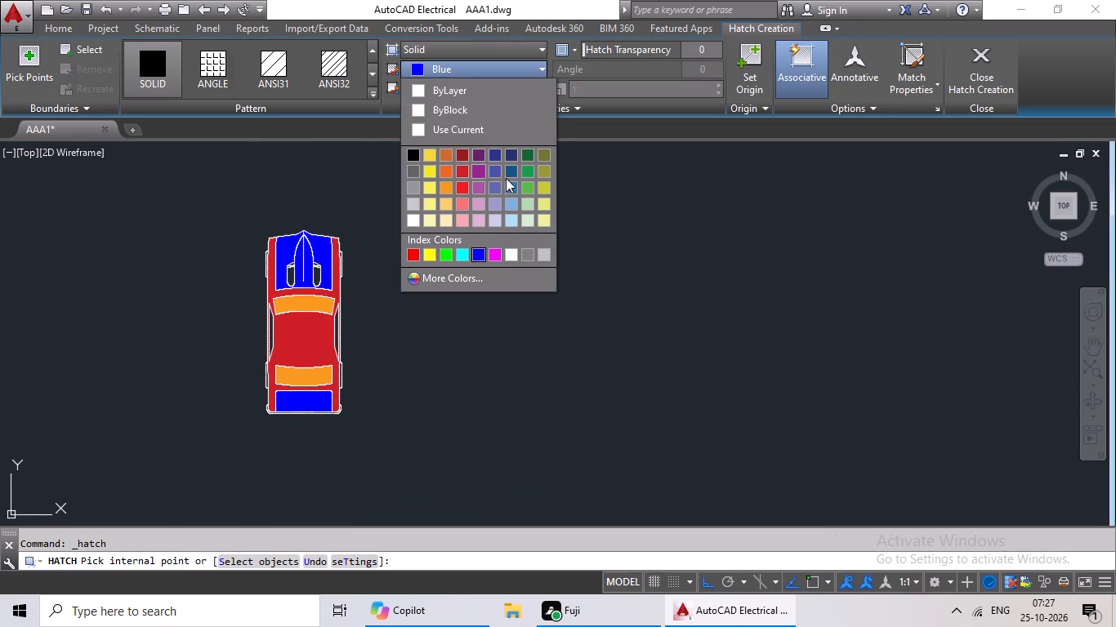
pyautogui.click(430, 171)
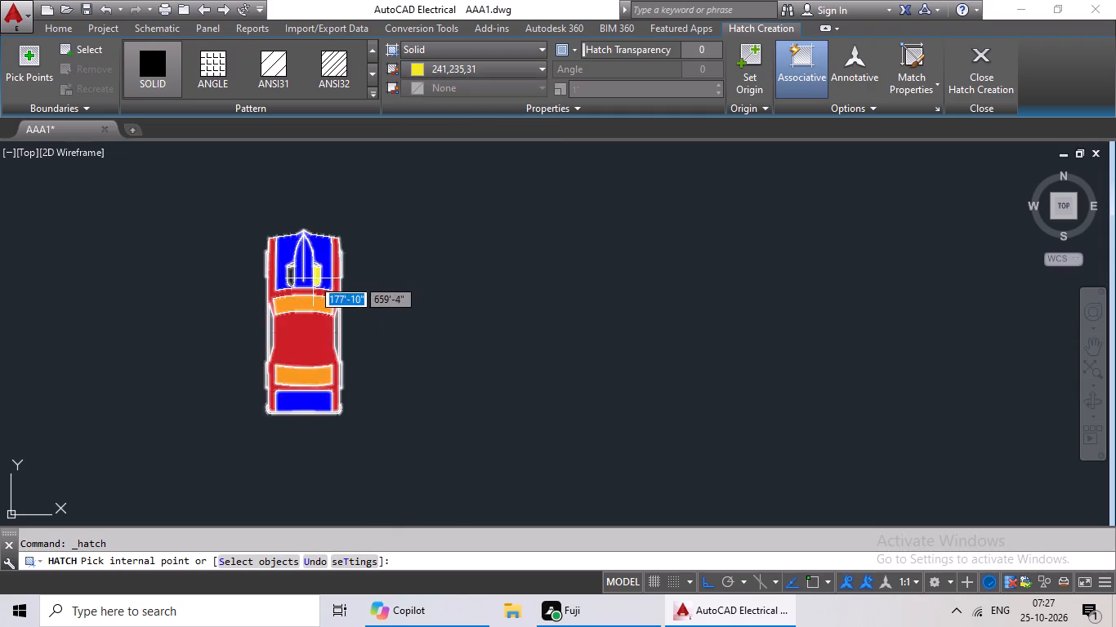
pyautogui.scroll(3, 315, 282)
pyautogui.click(316, 258)
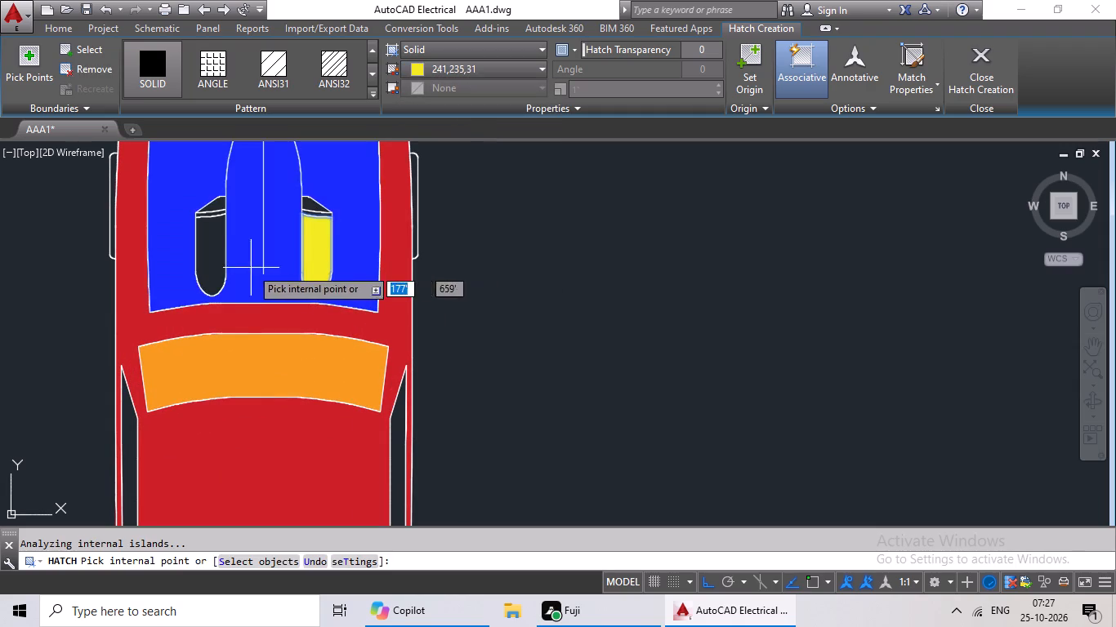
pyautogui.click(219, 256)
pyautogui.click(216, 199)
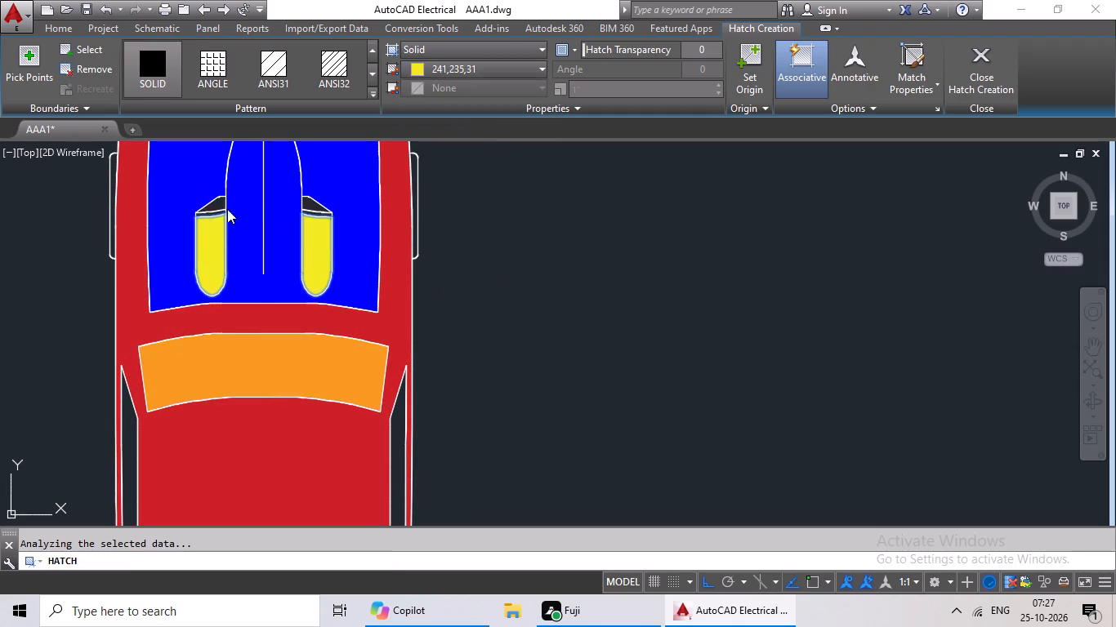
pyautogui.click(306, 202)
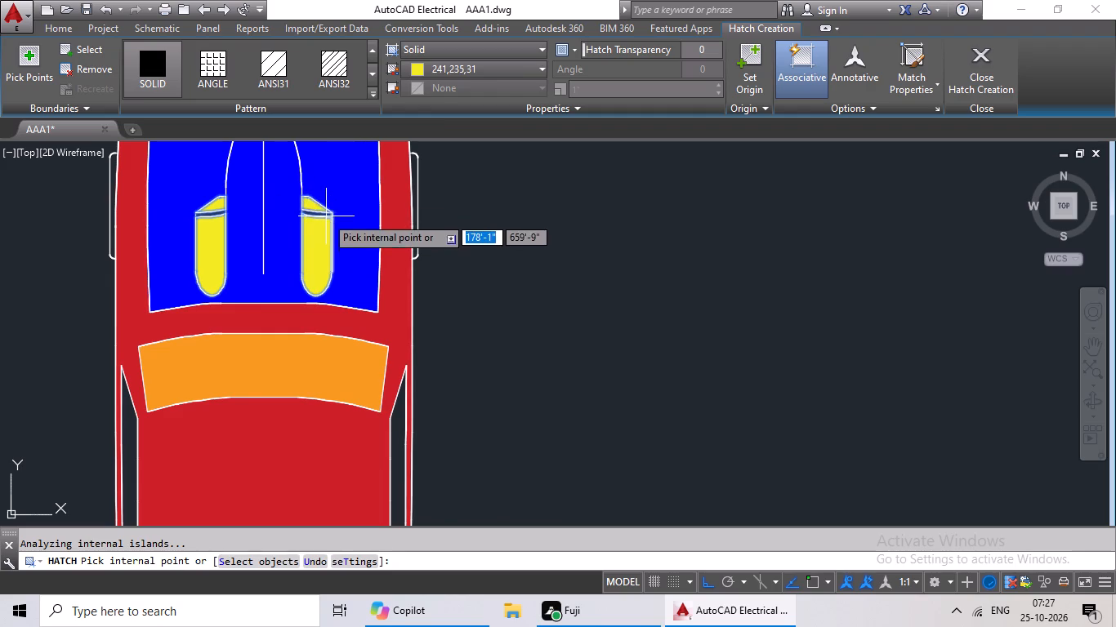
# Fill the sports car's right side window with the solid yellow hatch, colour 241,235,31.
pyautogui.scroll(-3, 331, 217)
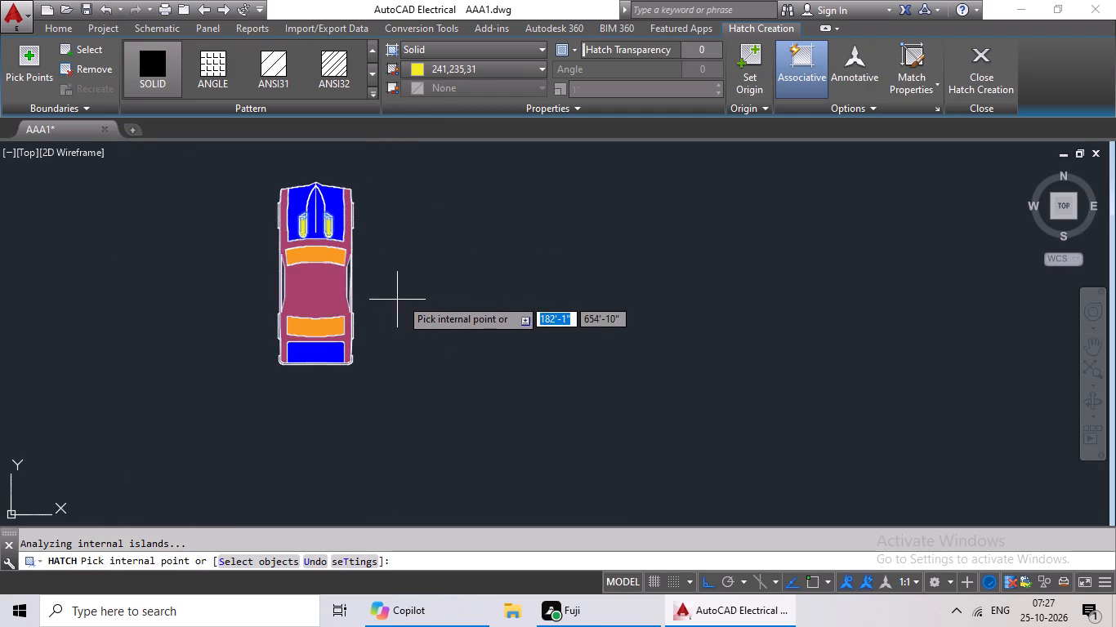
pyautogui.scroll(4, 350, 281)
pyautogui.click(341, 277)
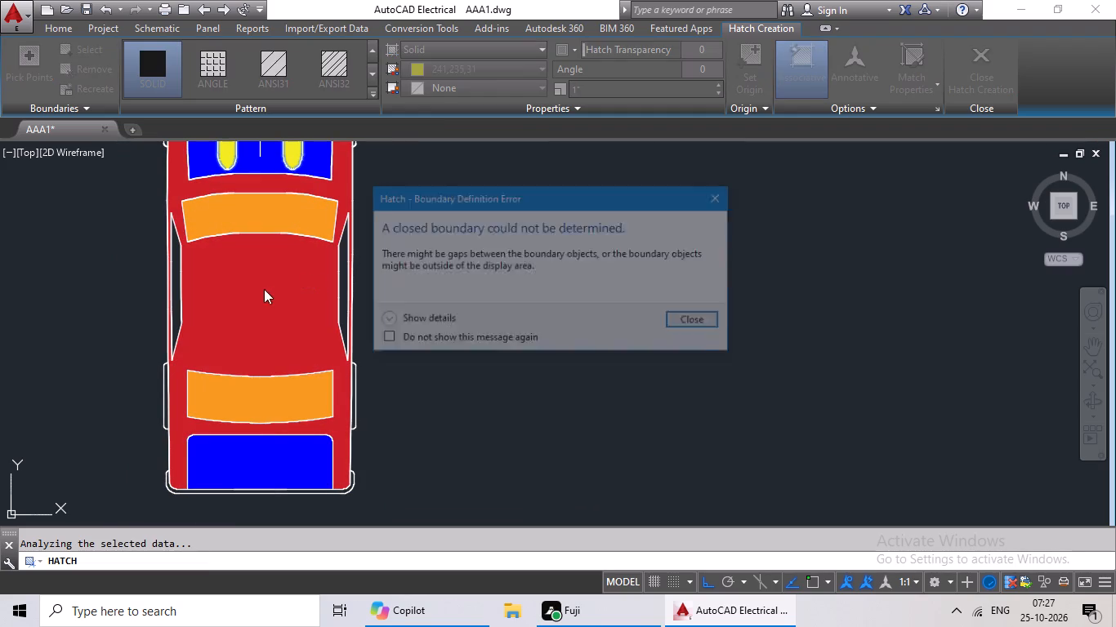
pyautogui.click(715, 199)
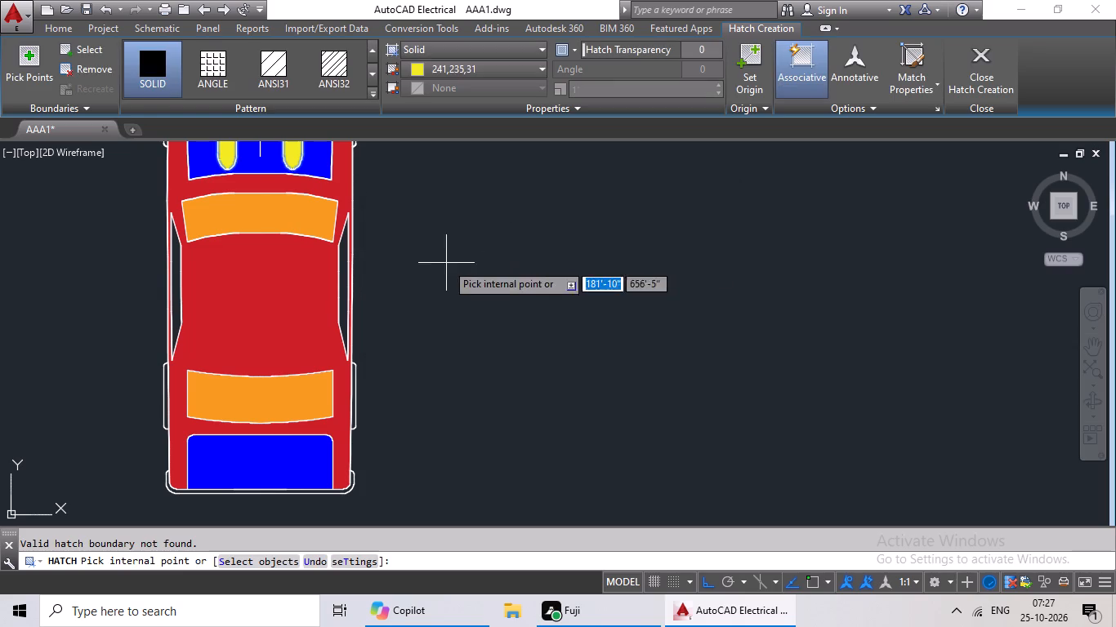
pyautogui.click(340, 280)
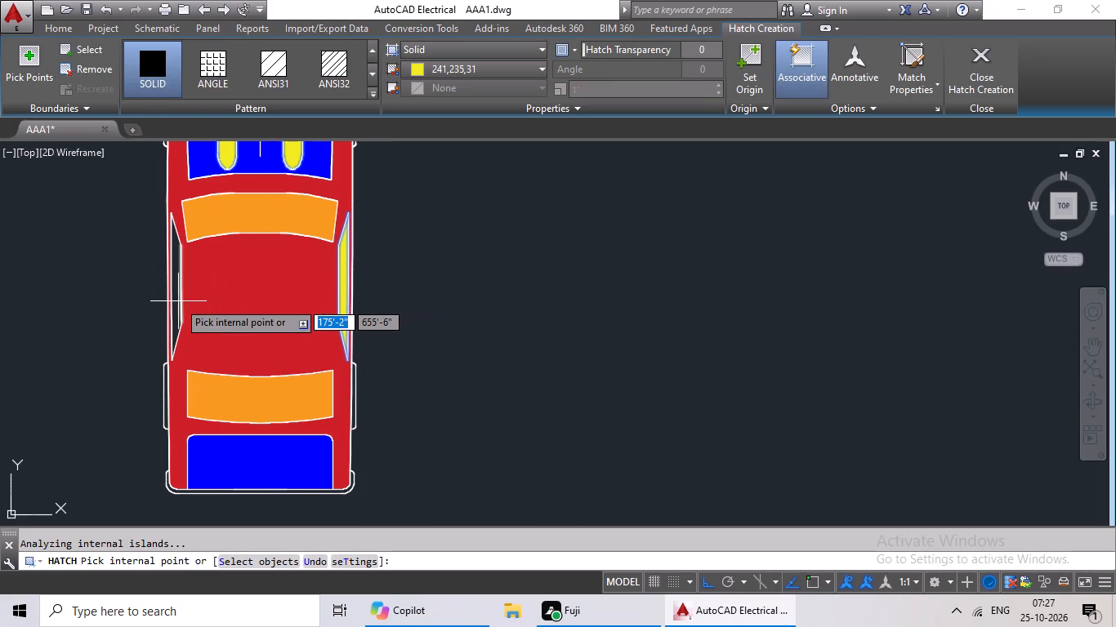
# Fill the sports car's left side window with a solid yellow hatch, colour 241,235,31.
pyautogui.click(175, 301)
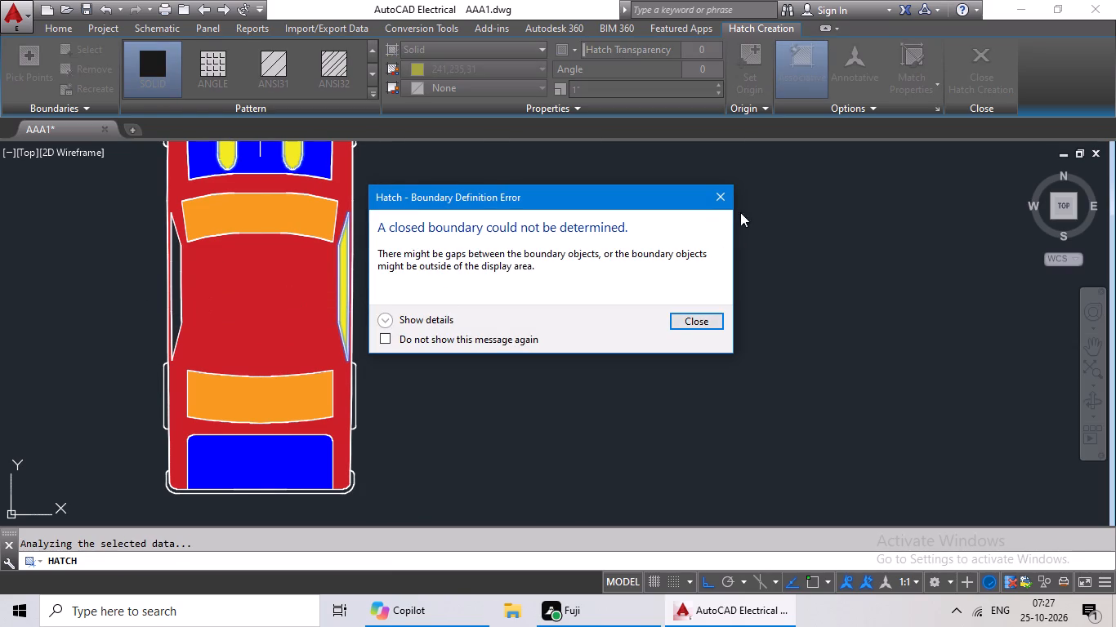
pyautogui.click(725, 202)
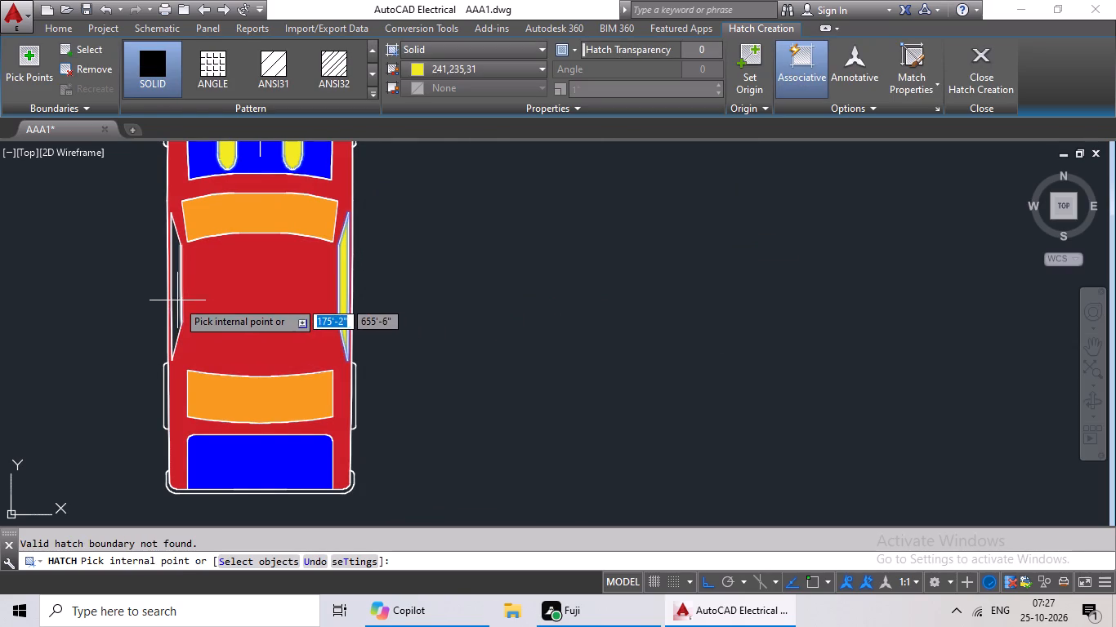
pyautogui.scroll(2, 176, 296)
pyautogui.click(176, 296)
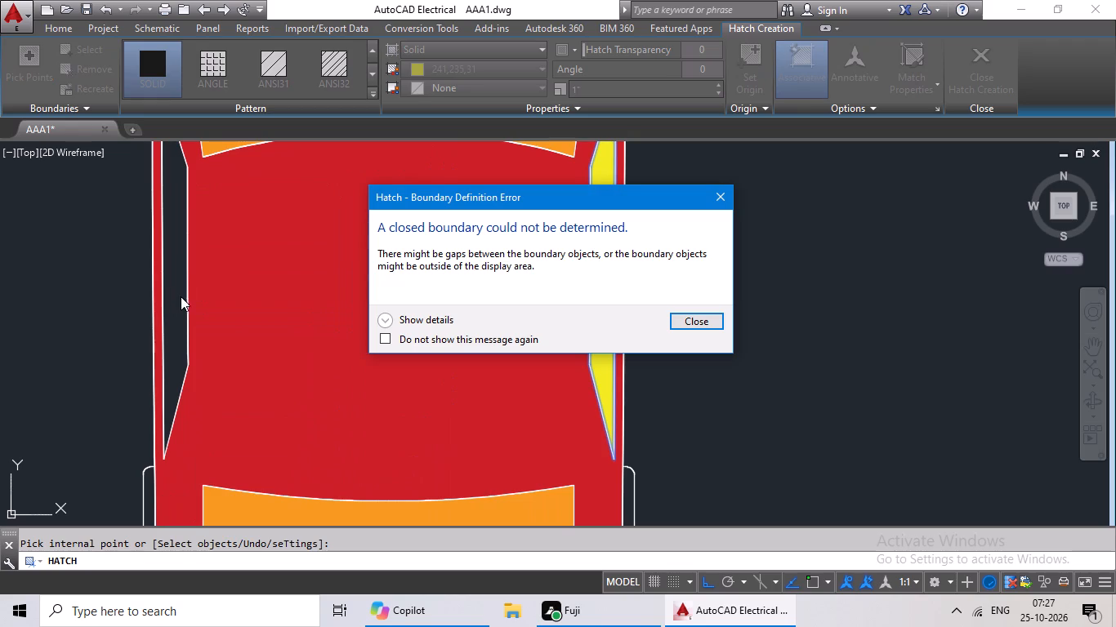
pyautogui.click(729, 185)
pyautogui.click(720, 191)
pyautogui.press('Escape')
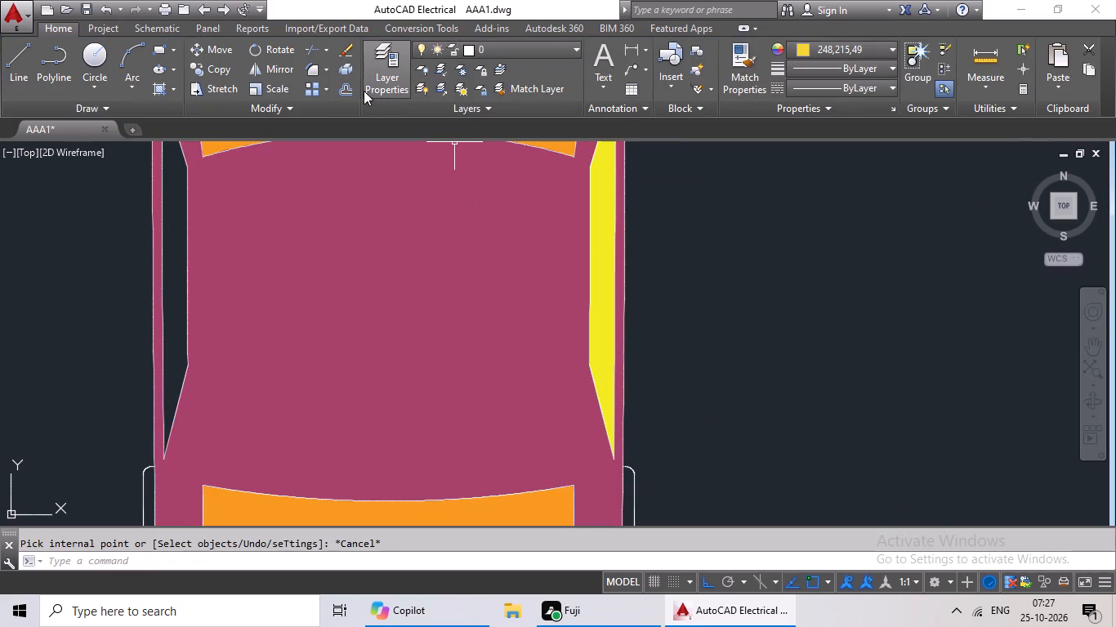
pyautogui.click(163, 87)
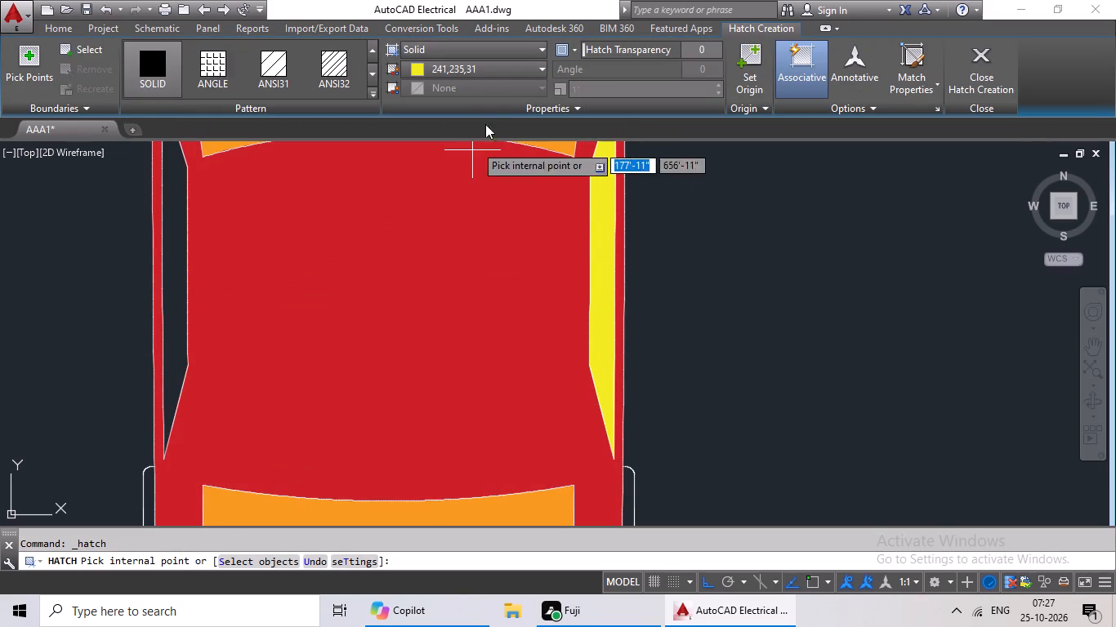
pyautogui.click(479, 68)
pyautogui.click(429, 171)
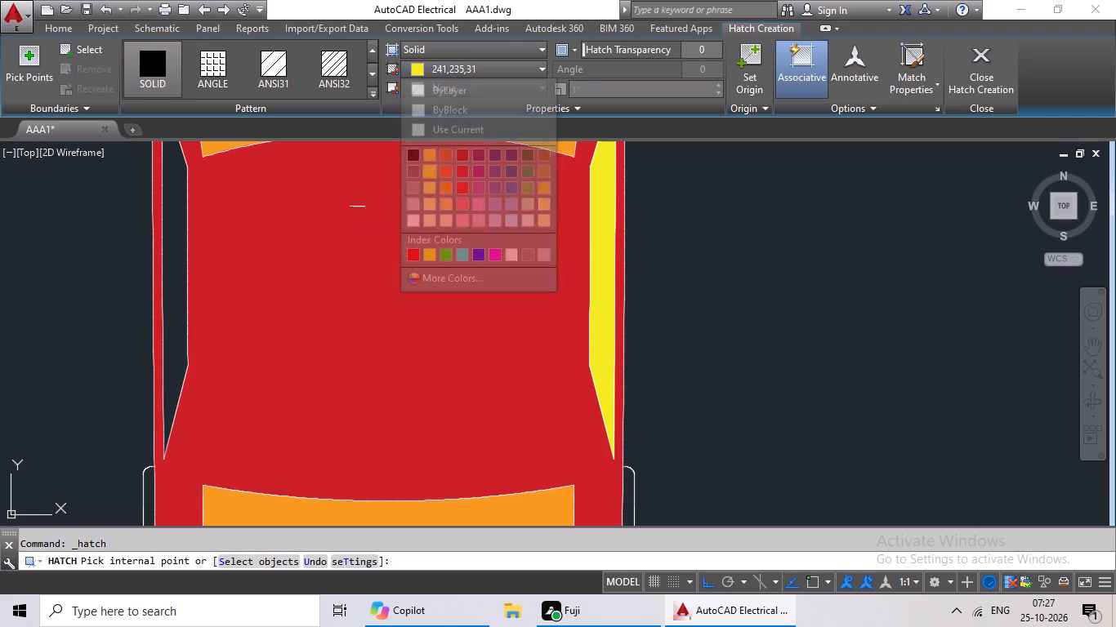
pyautogui.click(175, 265)
pyautogui.press('Escape')
pyautogui.scroll(-3, 690, 280)
pyautogui.moveTo(733, 260); pyautogui.dragTo(522, 331, button='middle')
pyautogui.press('Escape')
pyautogui.press('Escape')
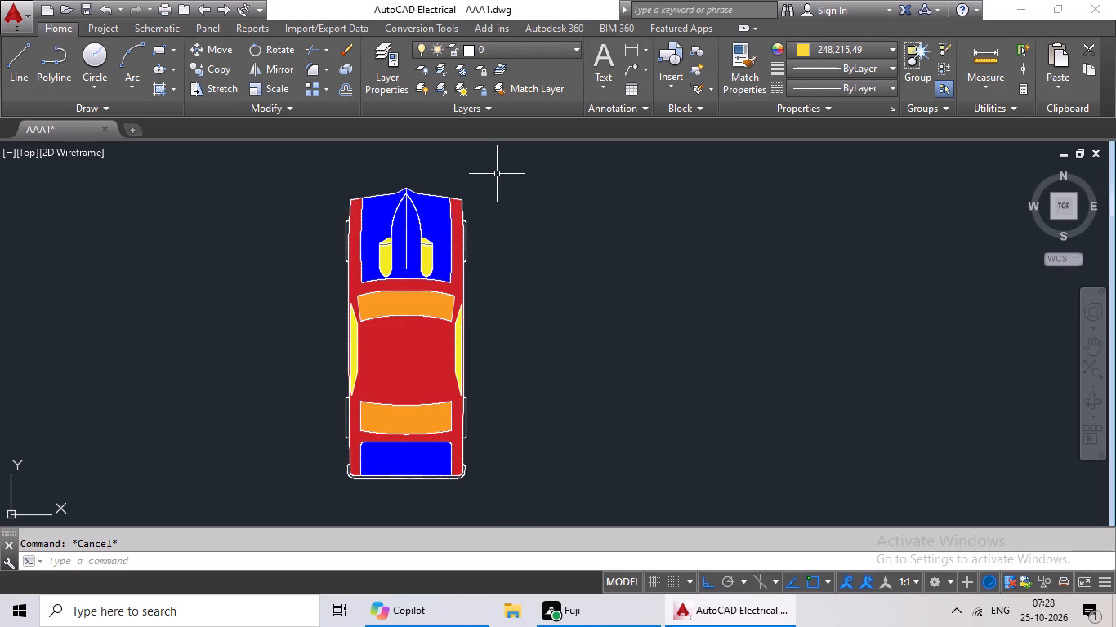
# Fill the sports car's right front wheel with a solid hatch in Green.
pyautogui.click(151, 89)
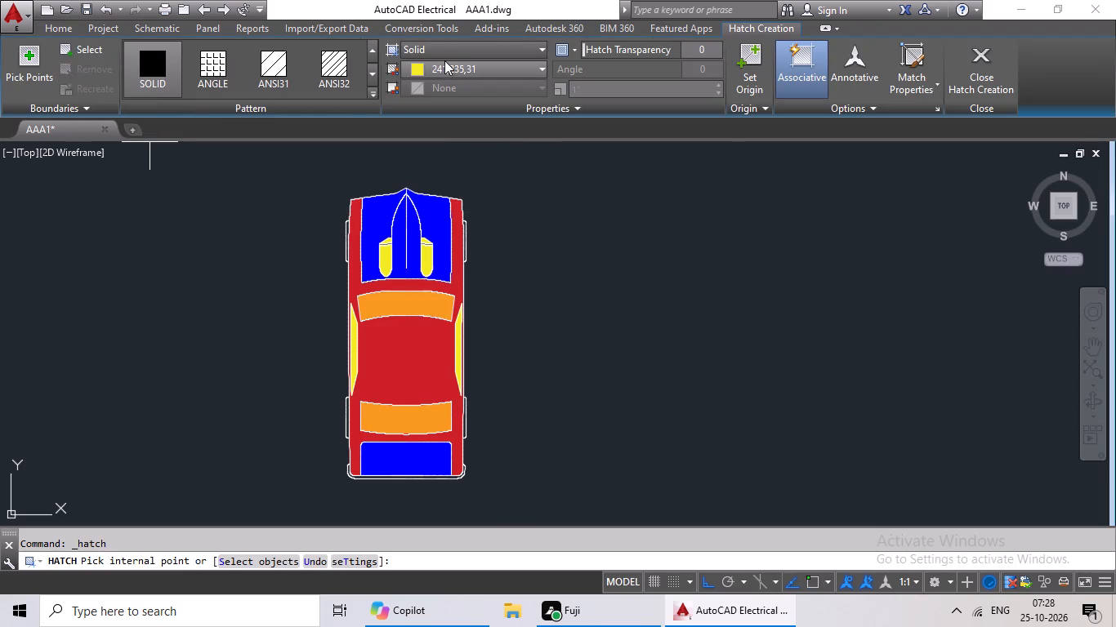
pyautogui.click(443, 64)
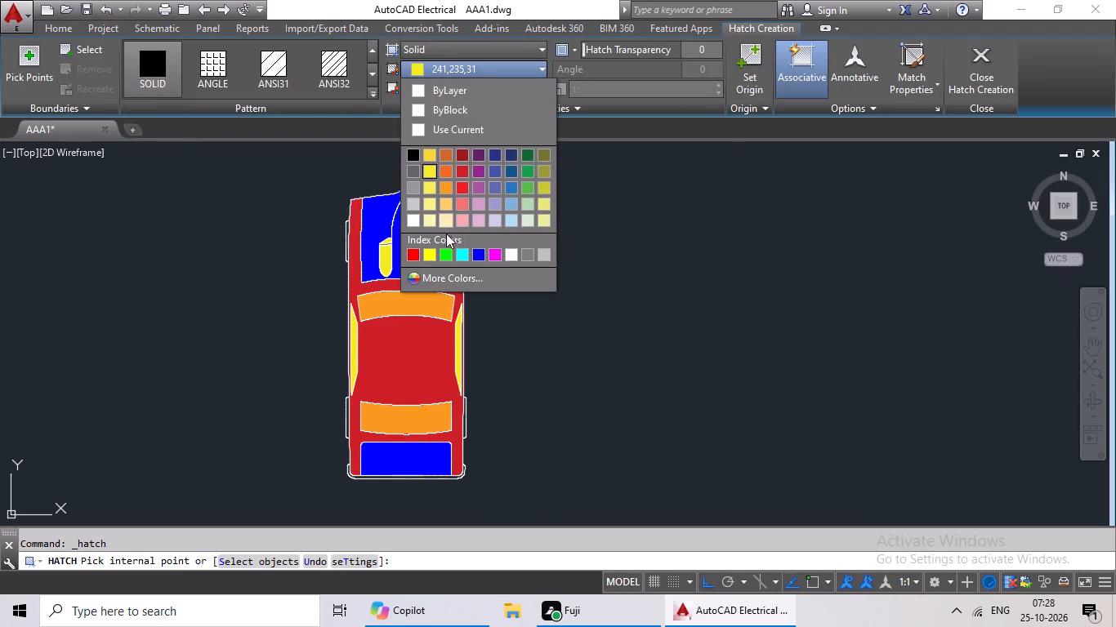
pyautogui.click(443, 250)
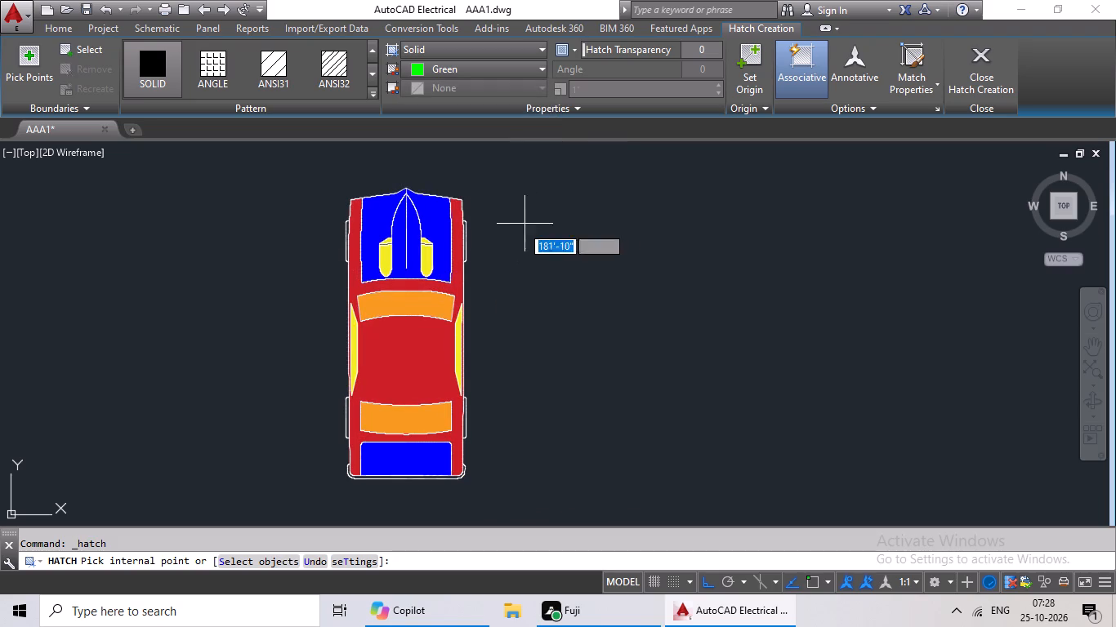
pyautogui.scroll(3, 471, 242)
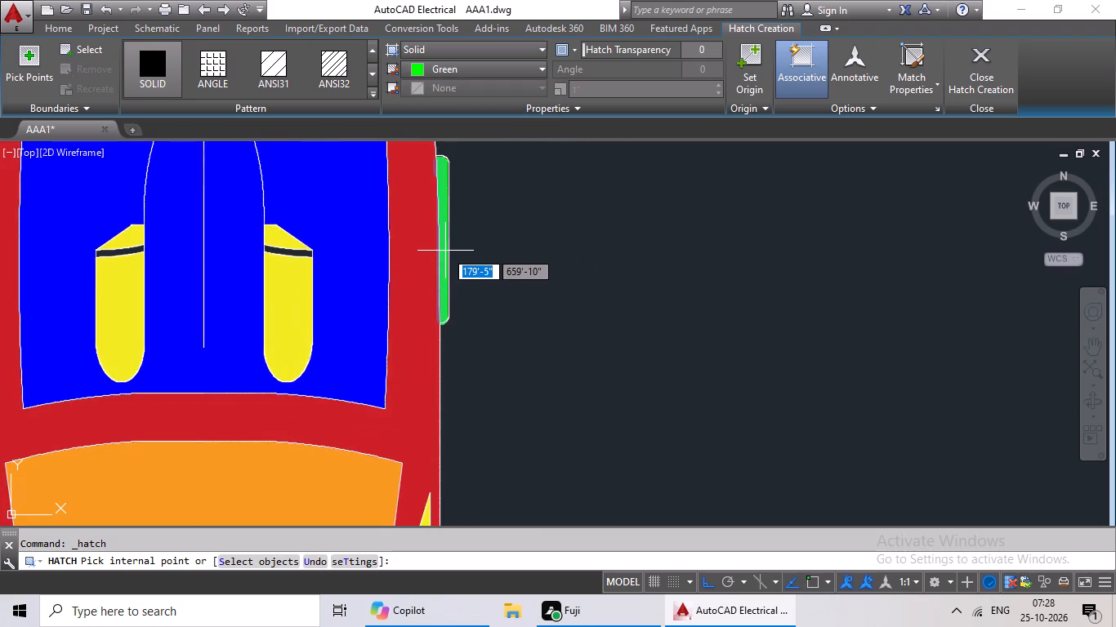
pyautogui.click(445, 251)
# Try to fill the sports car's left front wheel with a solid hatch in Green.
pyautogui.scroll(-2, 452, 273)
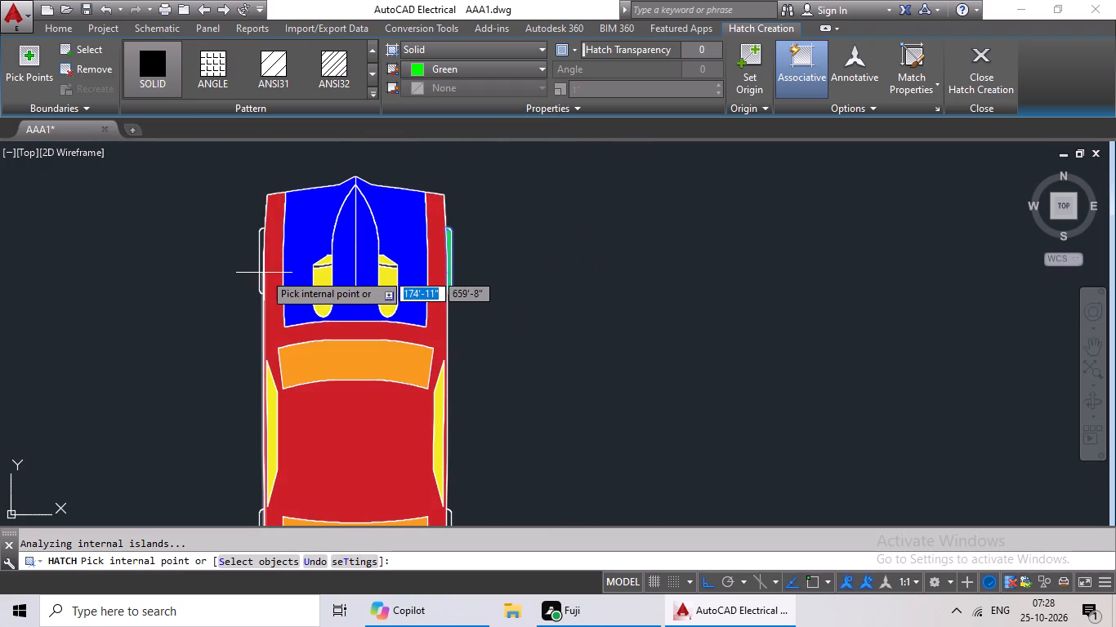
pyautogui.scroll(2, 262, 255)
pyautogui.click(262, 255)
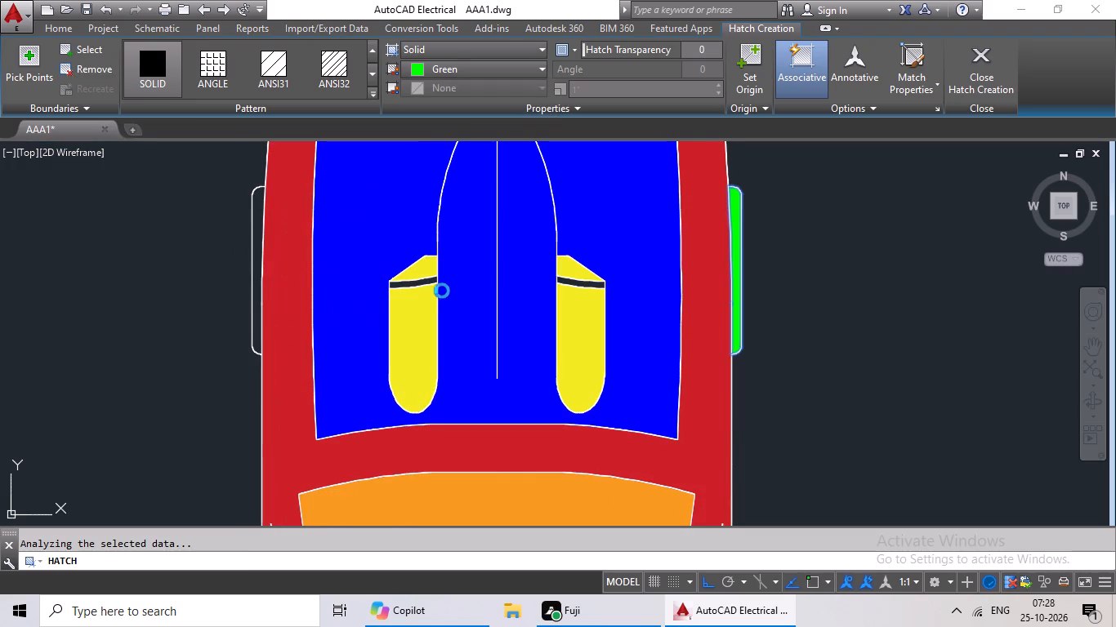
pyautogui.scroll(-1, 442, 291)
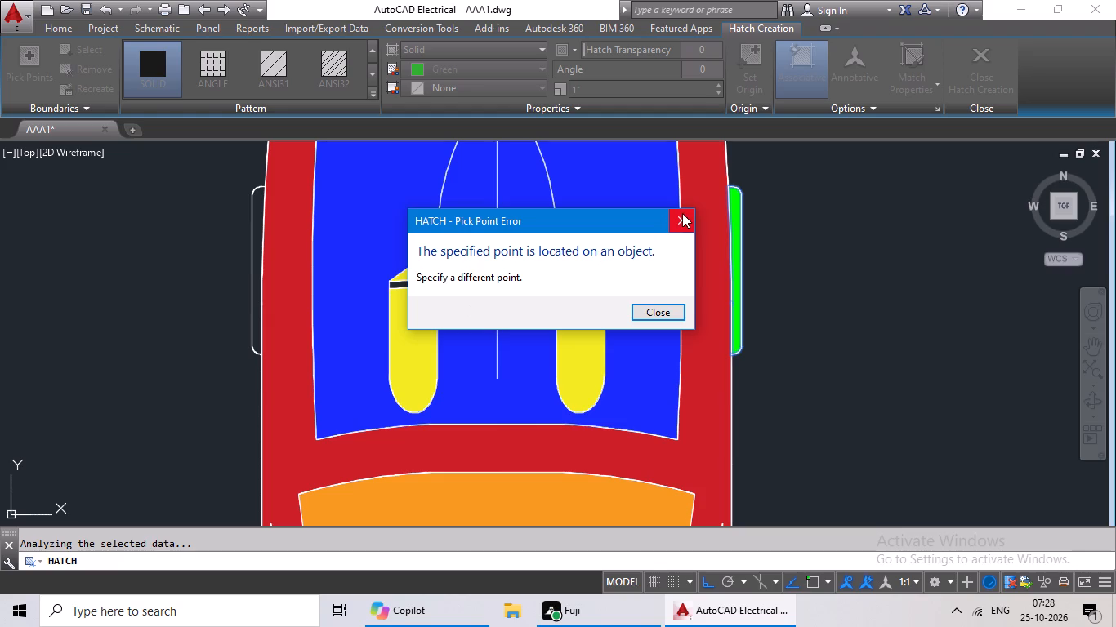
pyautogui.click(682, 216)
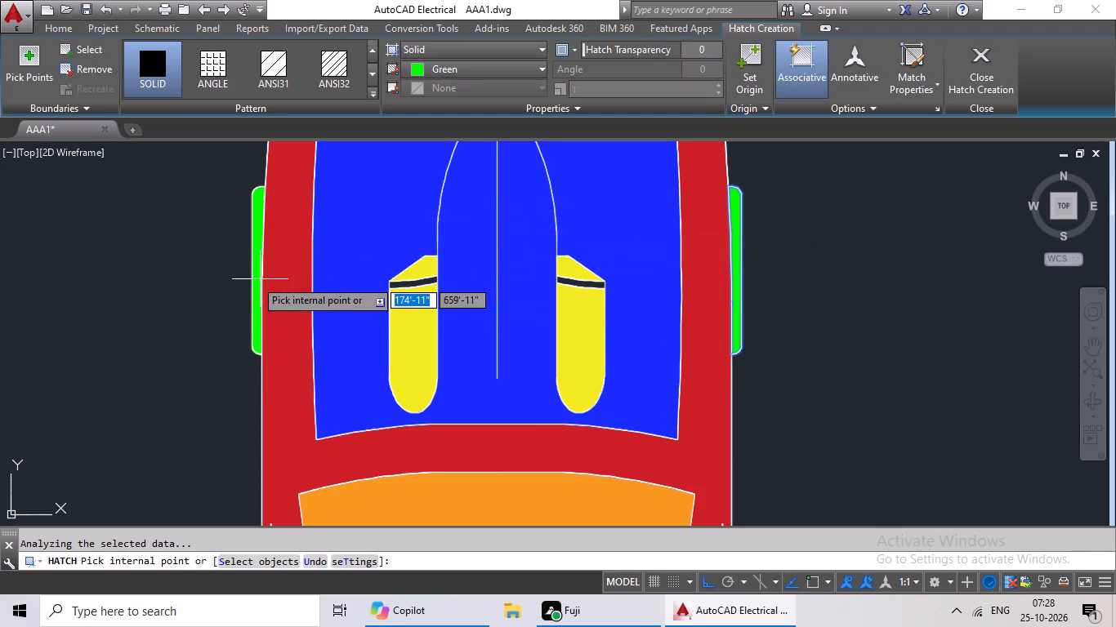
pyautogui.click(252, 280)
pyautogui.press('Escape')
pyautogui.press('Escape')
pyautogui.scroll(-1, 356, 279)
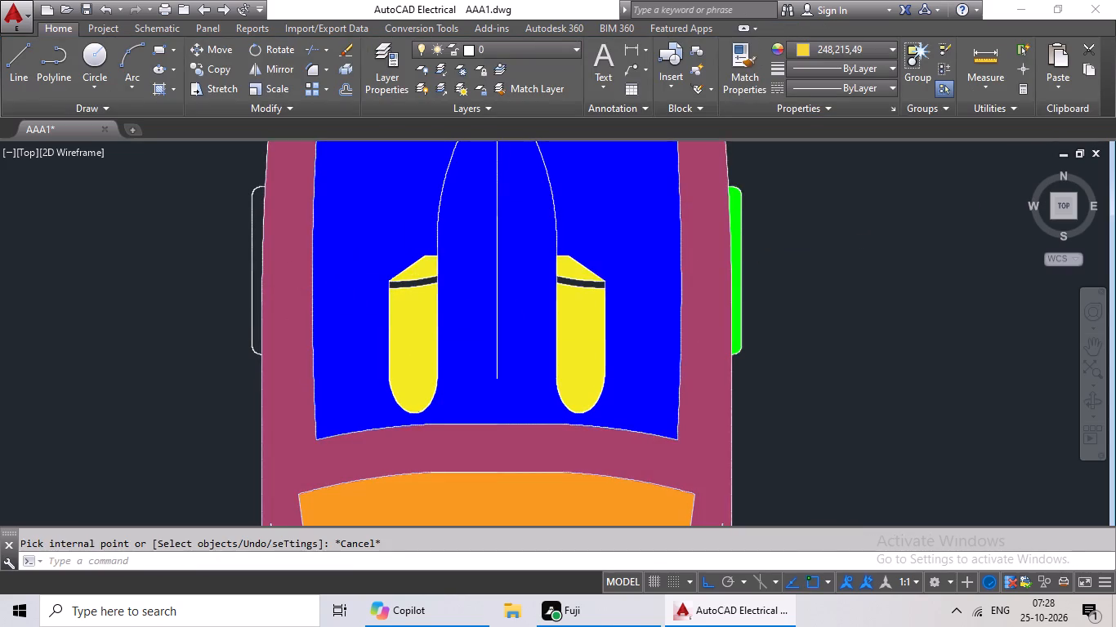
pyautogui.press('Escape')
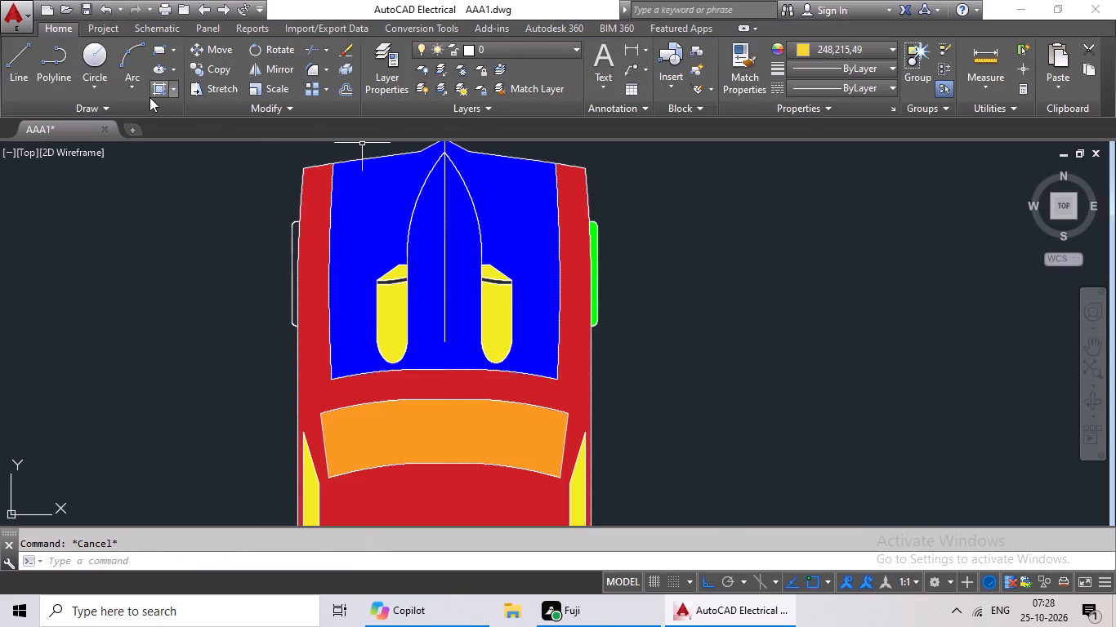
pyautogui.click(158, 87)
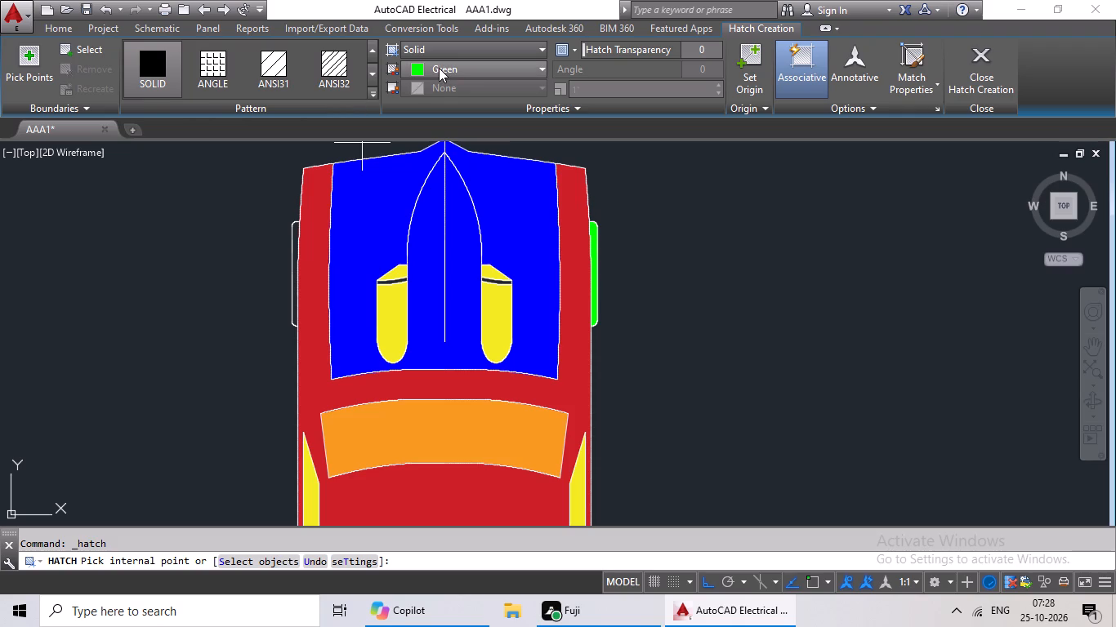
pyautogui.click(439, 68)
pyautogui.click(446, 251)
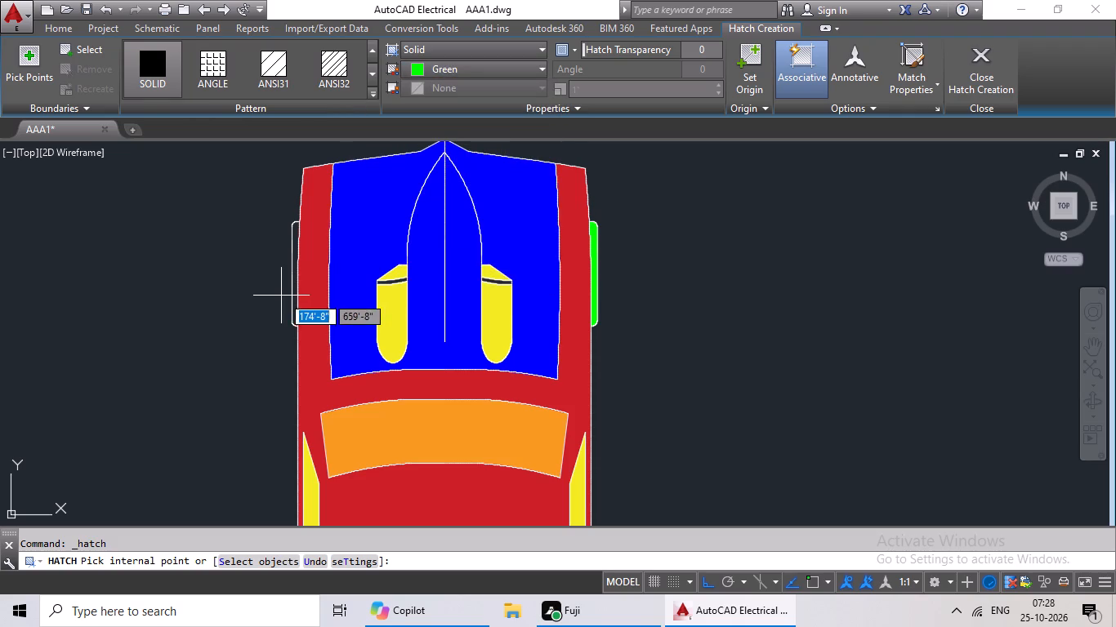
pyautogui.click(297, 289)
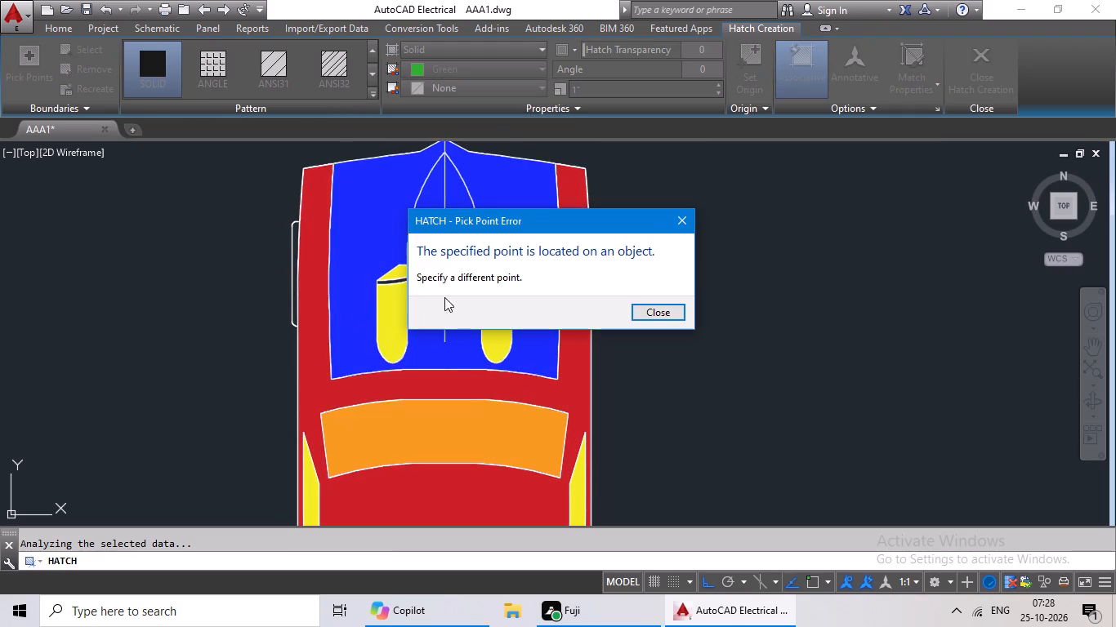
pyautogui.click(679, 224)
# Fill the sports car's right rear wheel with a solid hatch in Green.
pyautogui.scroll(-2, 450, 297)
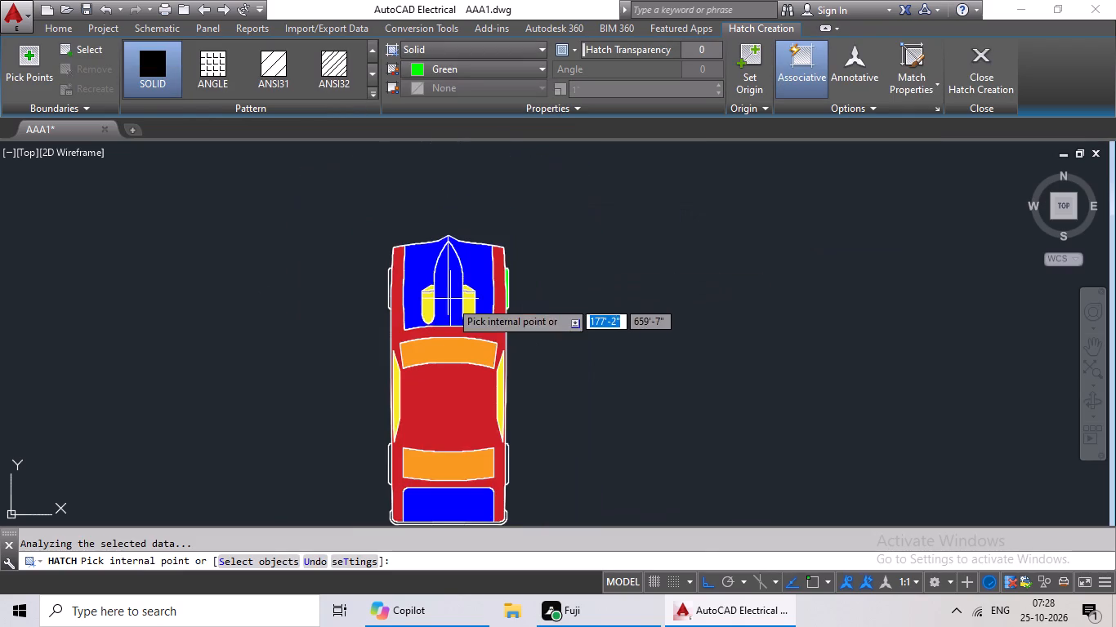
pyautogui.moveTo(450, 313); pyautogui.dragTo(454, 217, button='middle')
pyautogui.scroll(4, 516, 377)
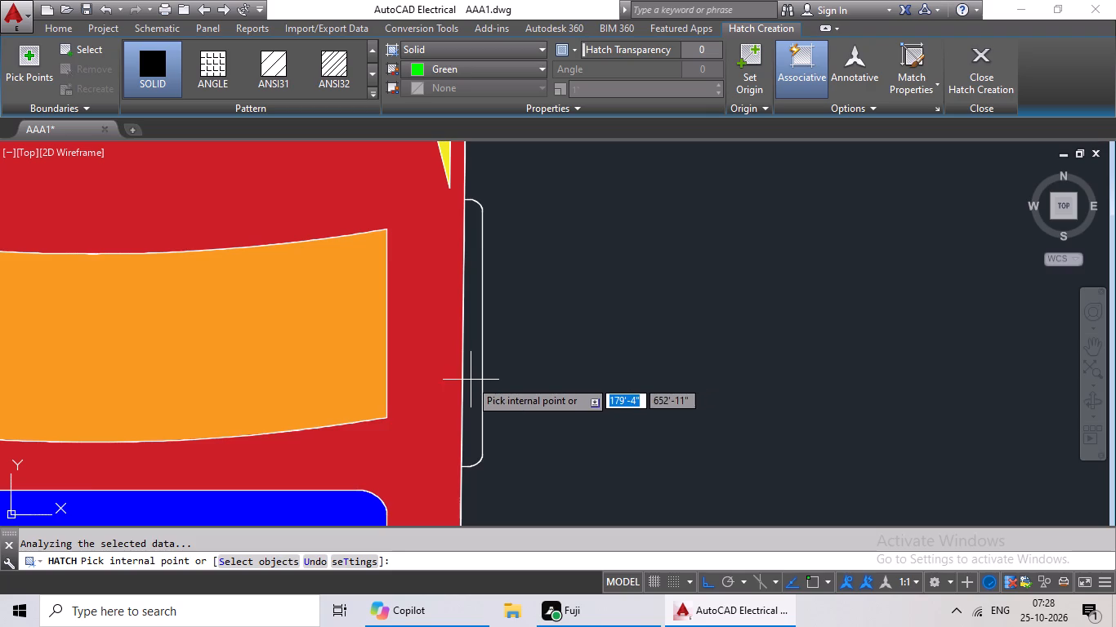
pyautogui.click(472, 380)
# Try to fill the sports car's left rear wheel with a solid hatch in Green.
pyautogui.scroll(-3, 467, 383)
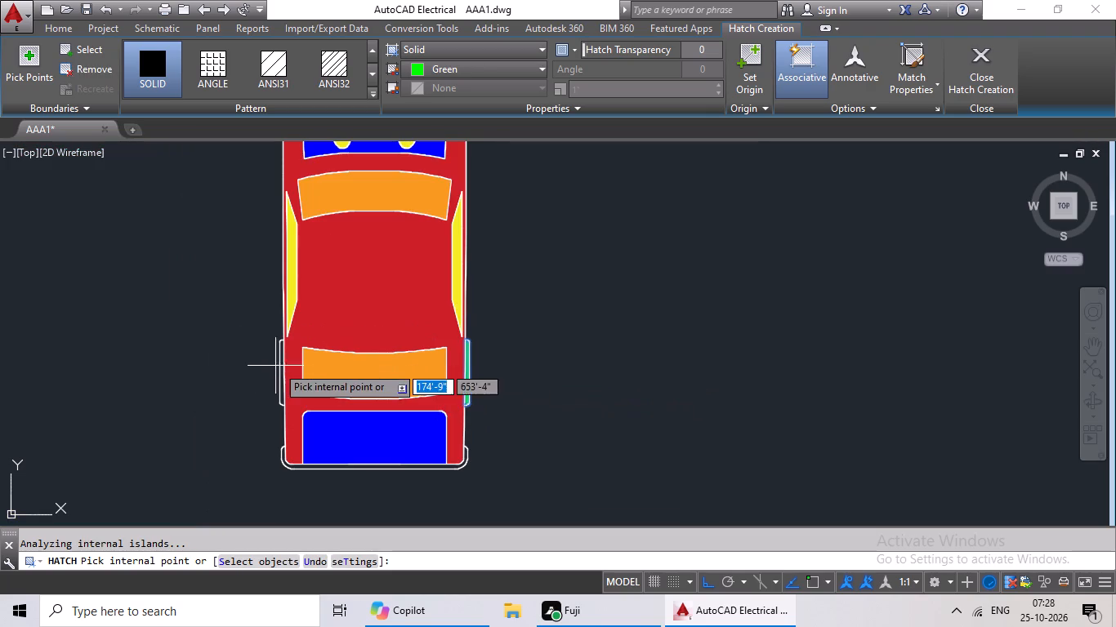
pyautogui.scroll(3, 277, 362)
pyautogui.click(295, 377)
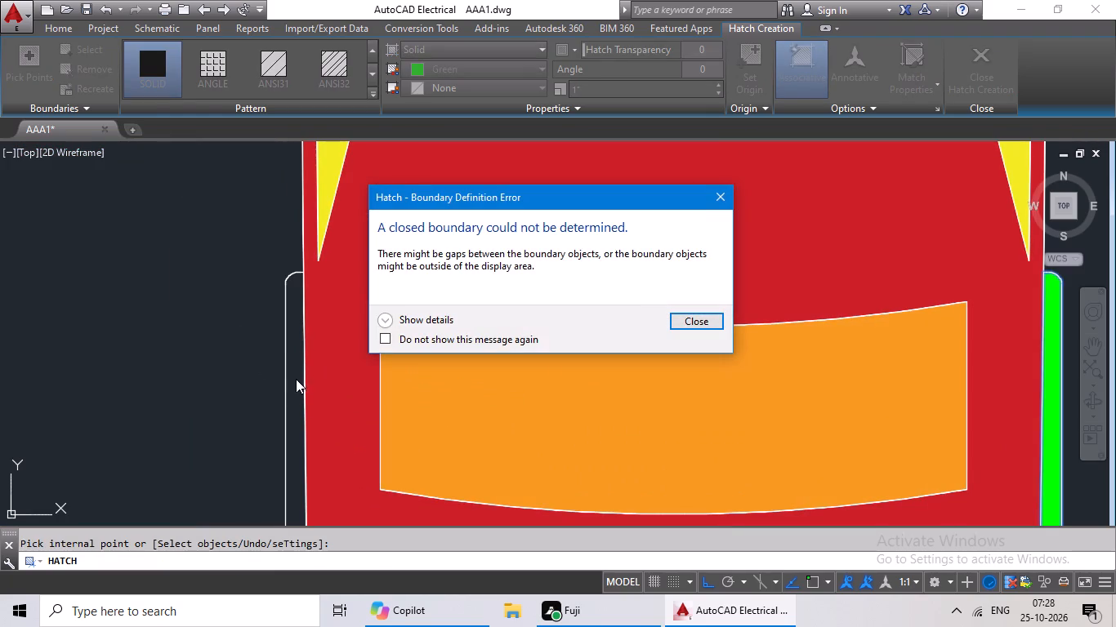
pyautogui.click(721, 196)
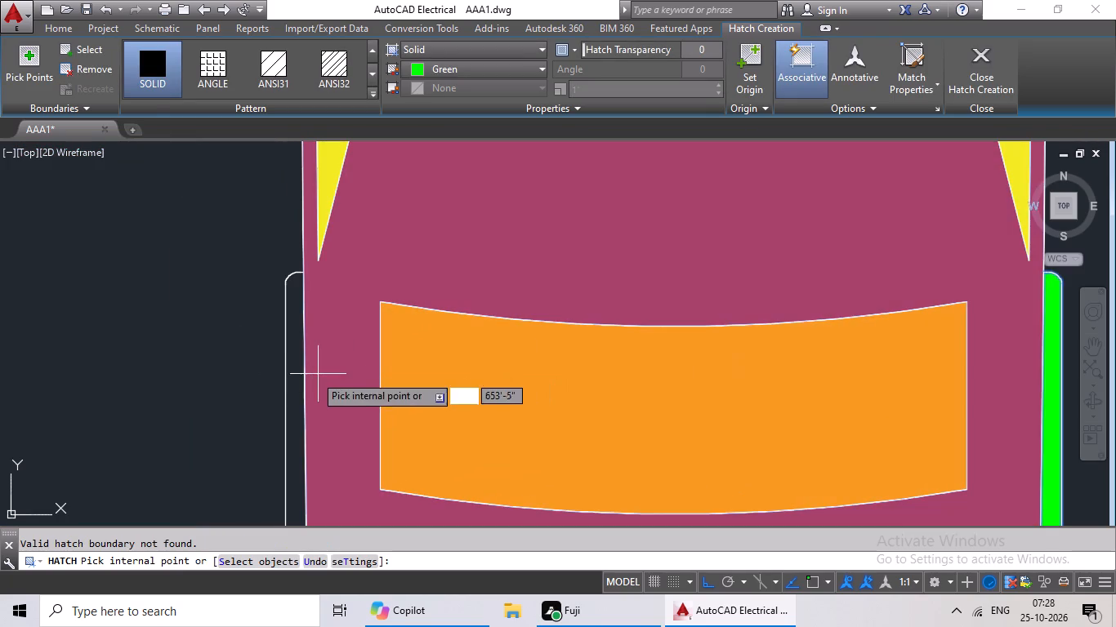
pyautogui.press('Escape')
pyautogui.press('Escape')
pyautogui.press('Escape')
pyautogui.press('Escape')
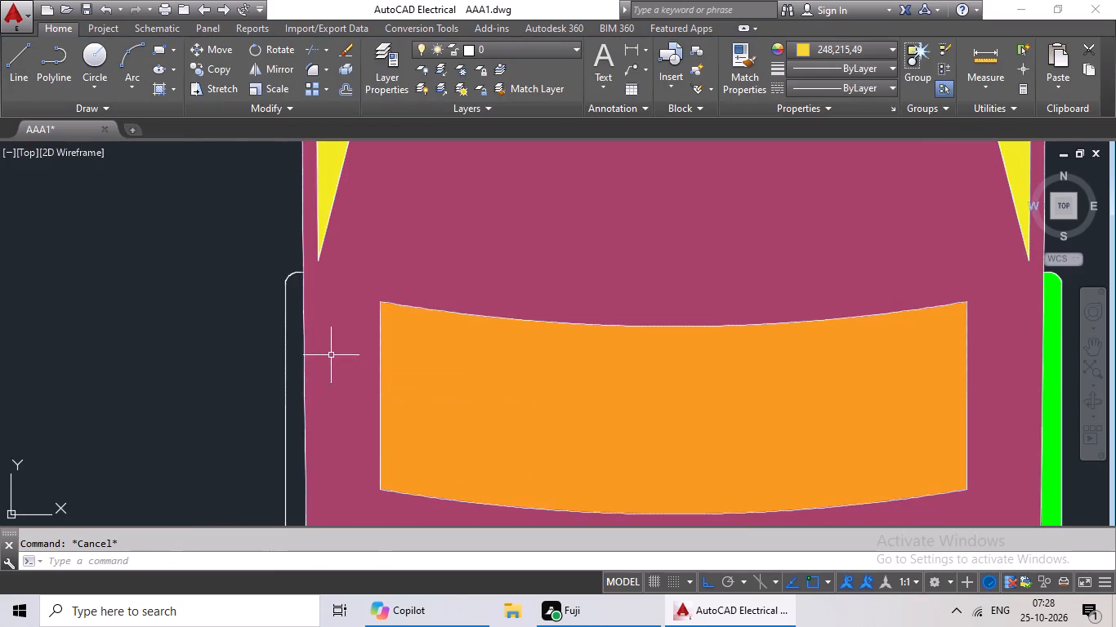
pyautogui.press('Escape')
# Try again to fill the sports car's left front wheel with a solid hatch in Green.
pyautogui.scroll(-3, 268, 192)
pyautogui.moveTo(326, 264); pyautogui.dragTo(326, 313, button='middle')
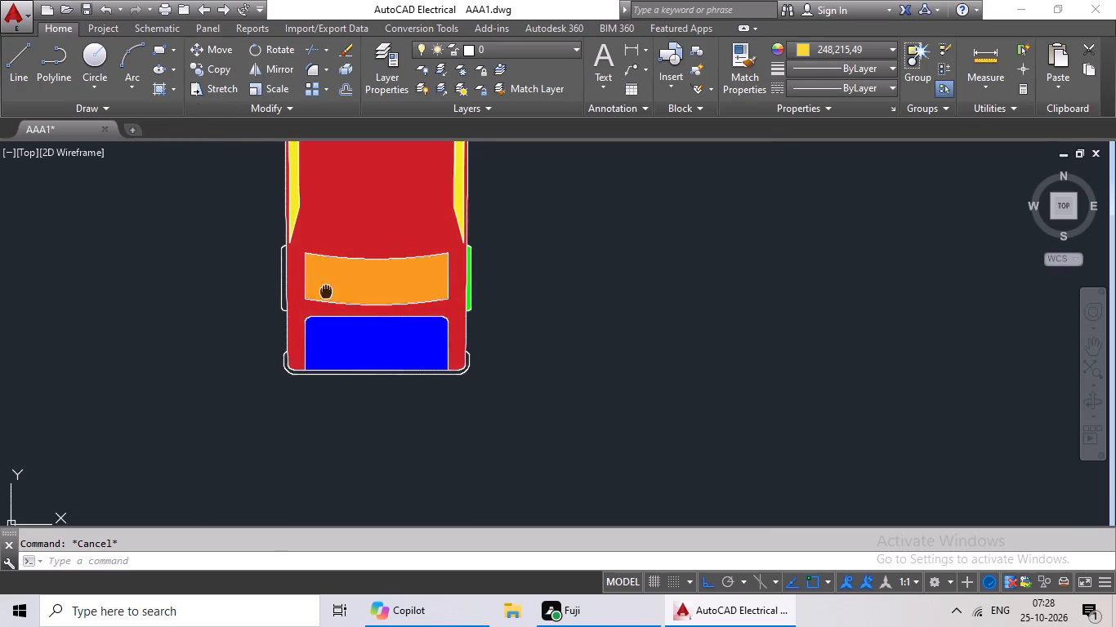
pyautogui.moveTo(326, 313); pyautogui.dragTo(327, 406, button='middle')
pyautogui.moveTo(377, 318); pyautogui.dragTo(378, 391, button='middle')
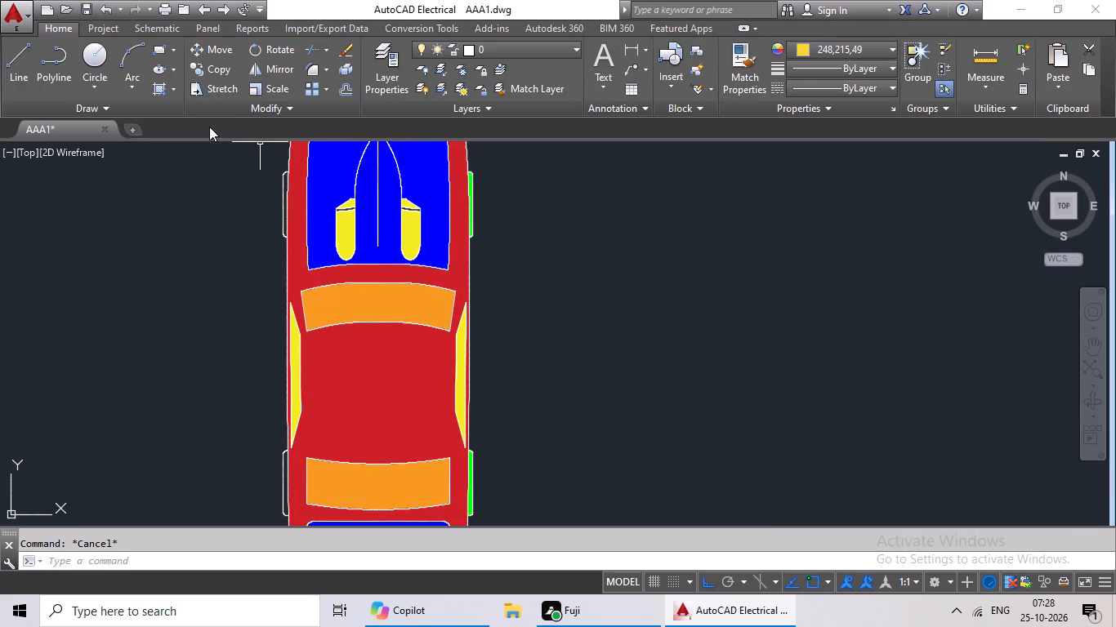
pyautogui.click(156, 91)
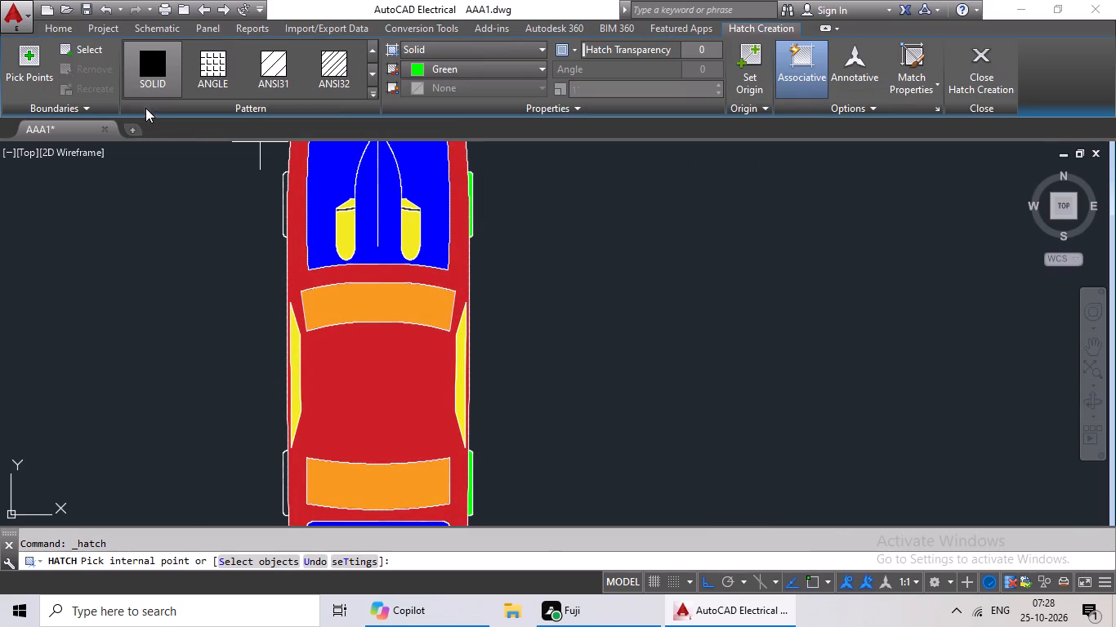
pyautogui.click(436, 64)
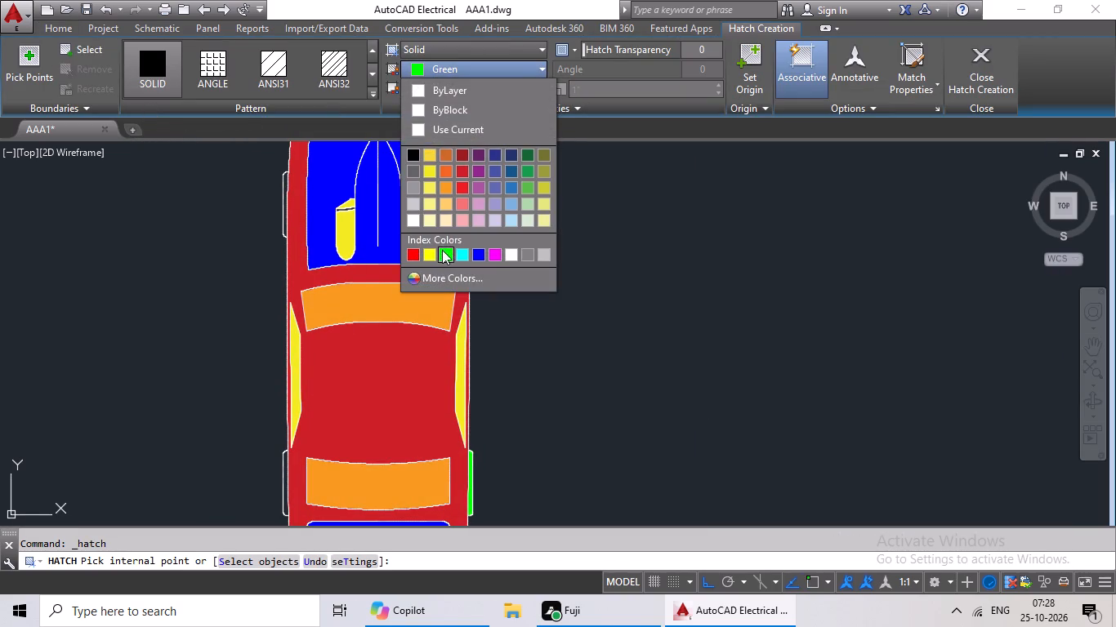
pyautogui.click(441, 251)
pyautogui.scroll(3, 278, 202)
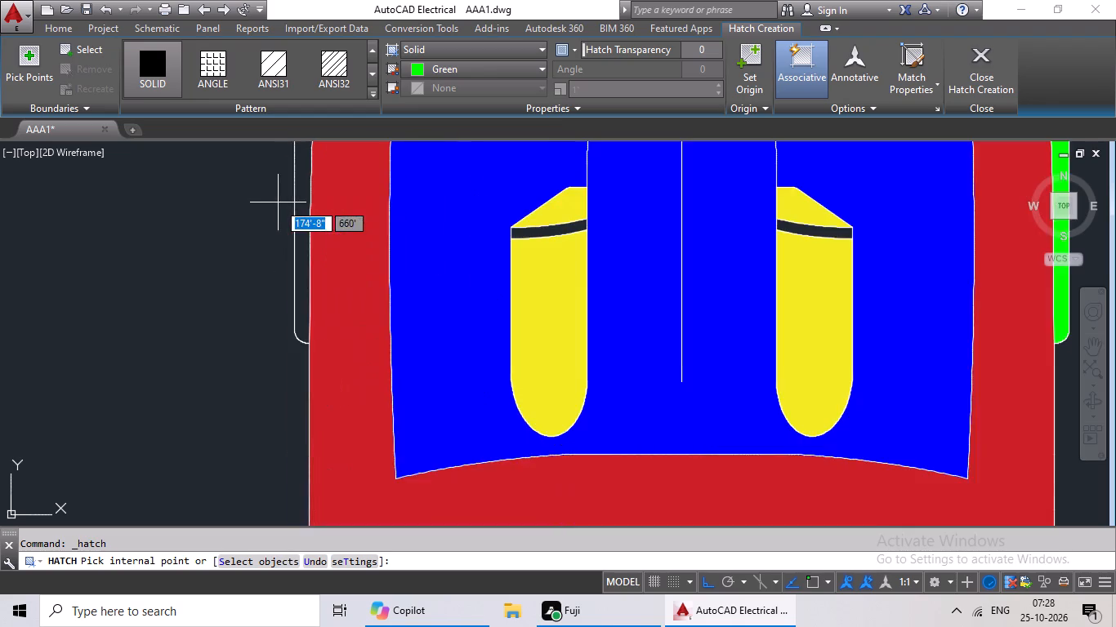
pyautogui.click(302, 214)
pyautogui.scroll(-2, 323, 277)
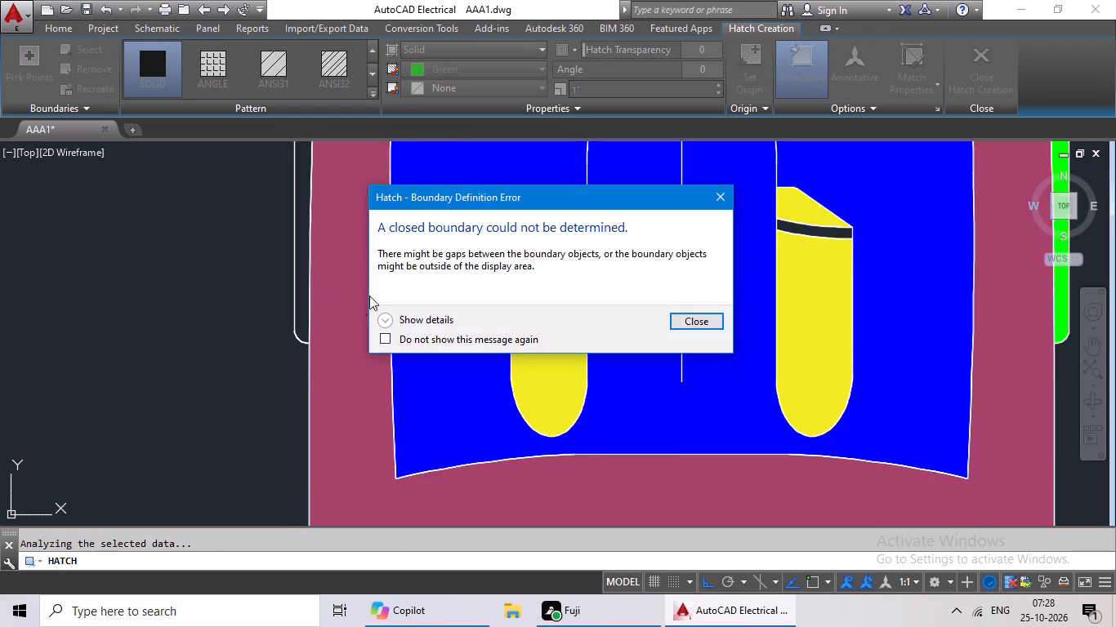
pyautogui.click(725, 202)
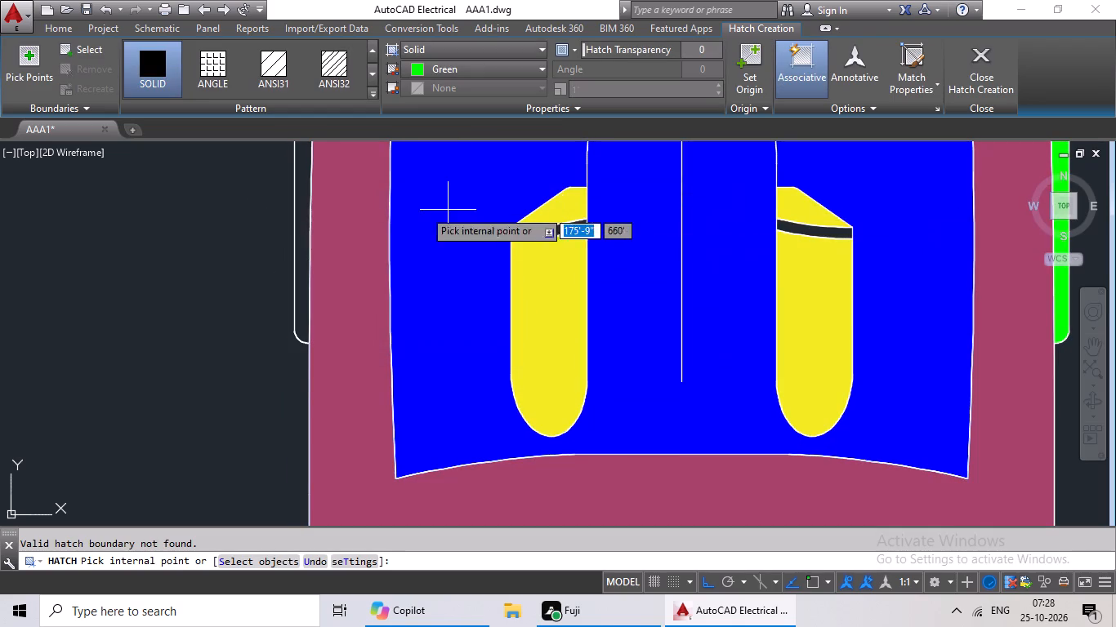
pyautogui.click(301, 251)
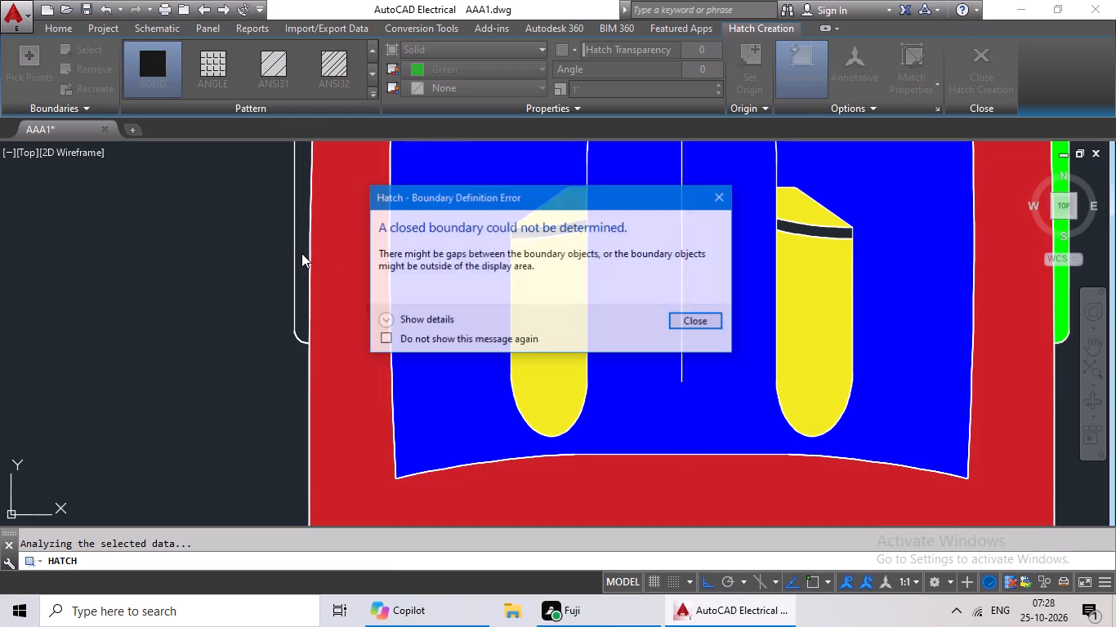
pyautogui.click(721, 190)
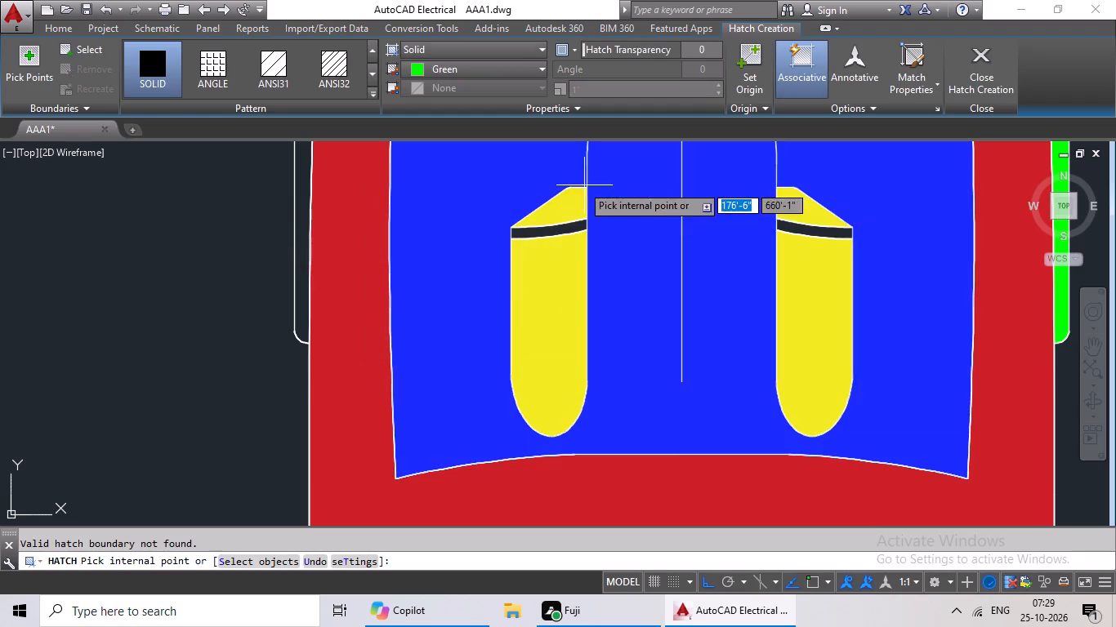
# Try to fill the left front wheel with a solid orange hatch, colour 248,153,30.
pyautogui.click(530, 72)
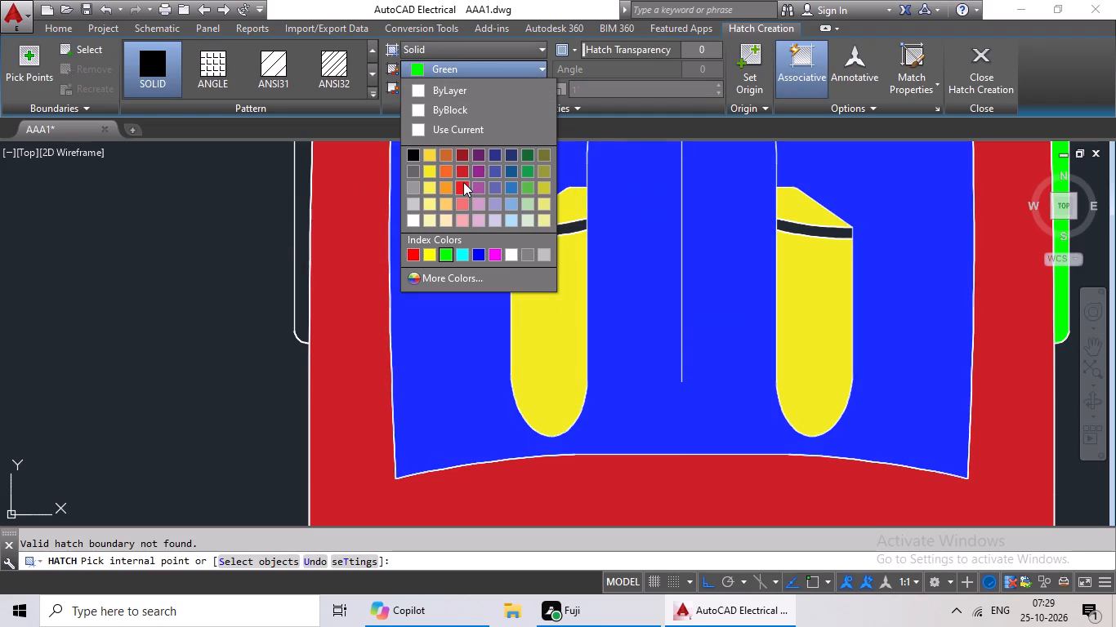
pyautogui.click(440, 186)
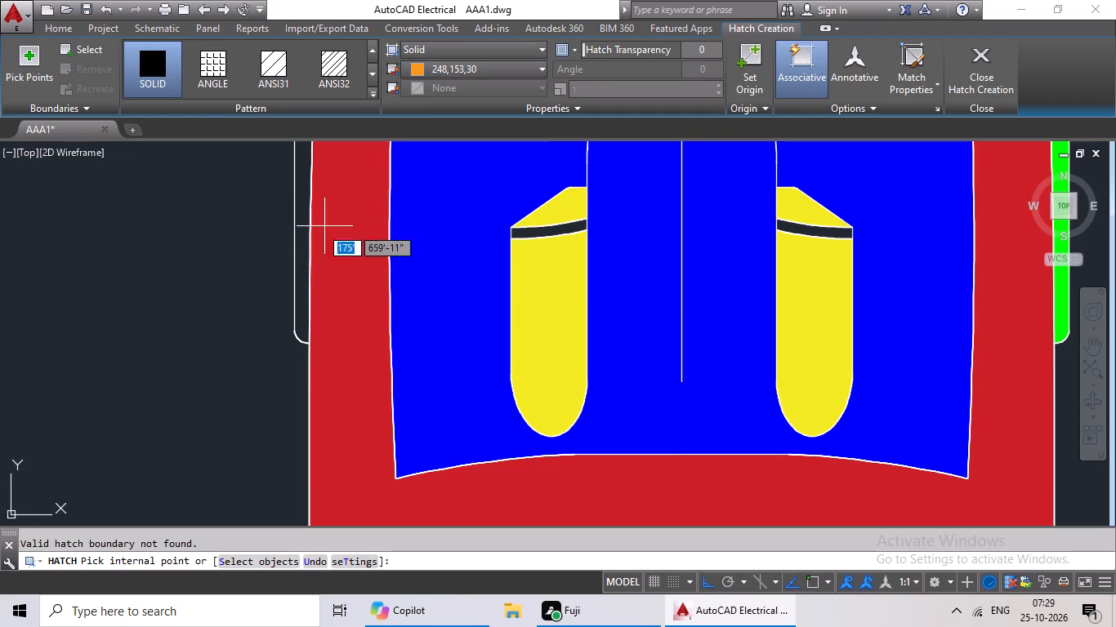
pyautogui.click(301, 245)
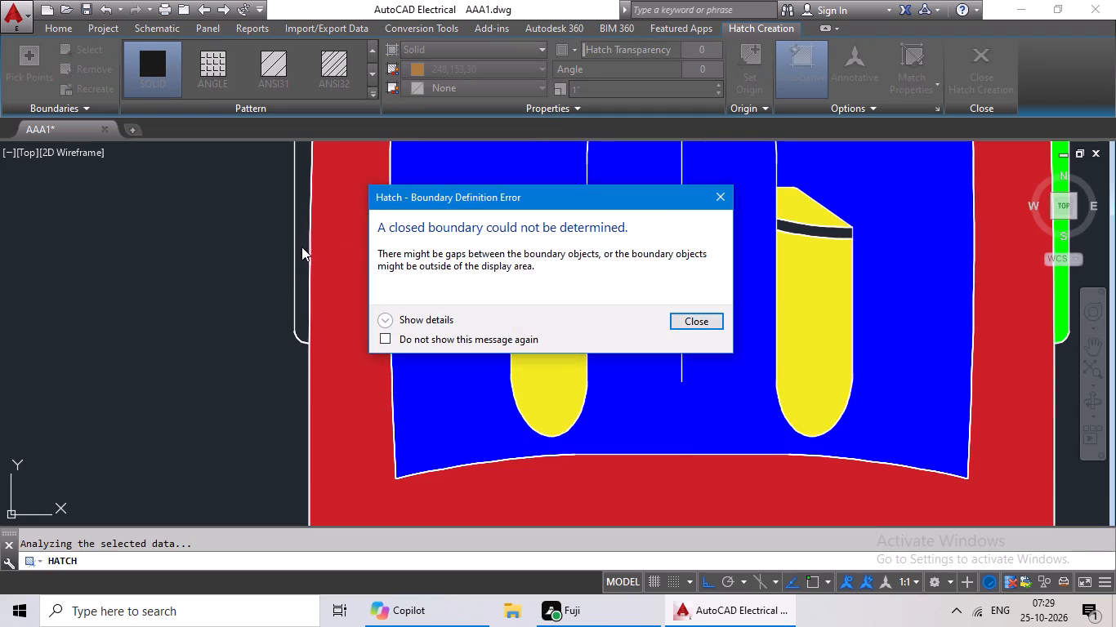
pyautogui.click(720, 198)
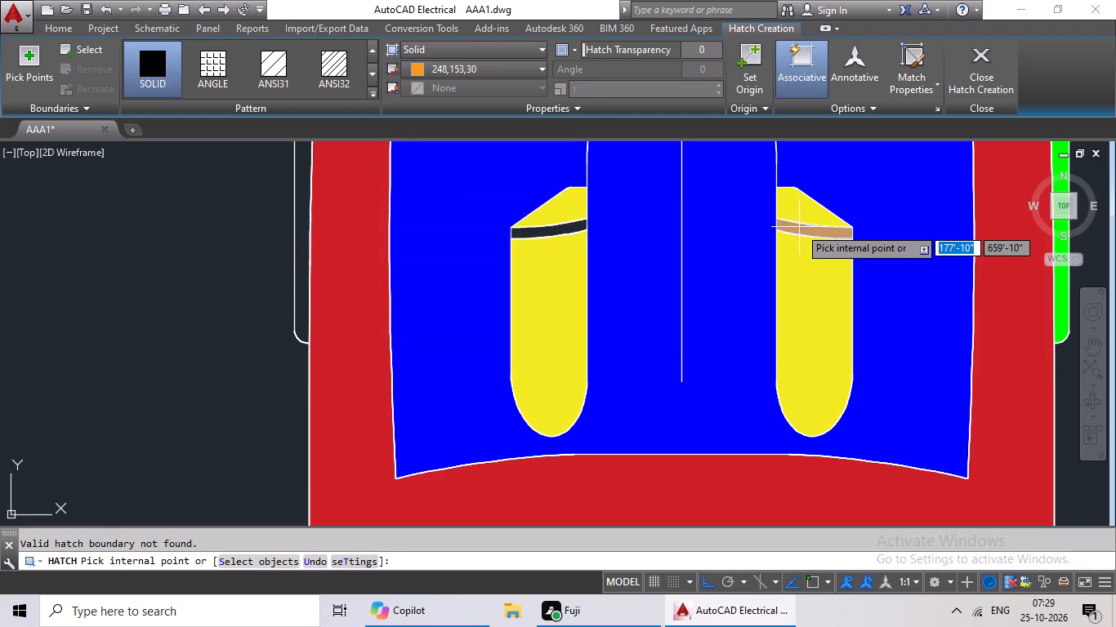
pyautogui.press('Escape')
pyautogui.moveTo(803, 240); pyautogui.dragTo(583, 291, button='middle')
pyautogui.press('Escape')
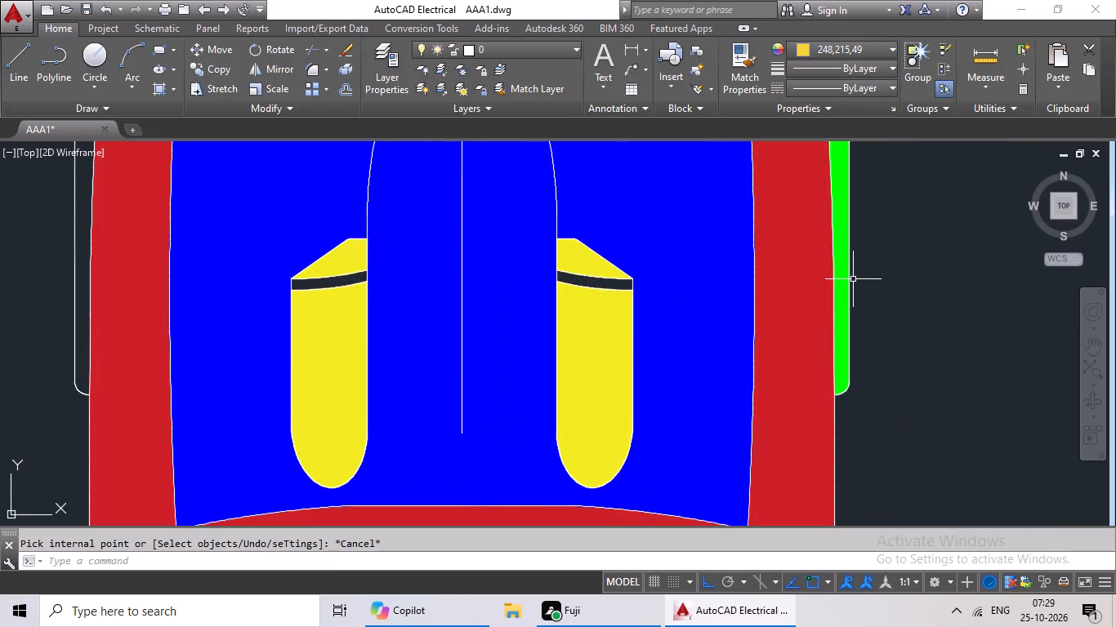
# Delete the green solid hatch from the sports car's right front wheel.
pyautogui.click(844, 294)
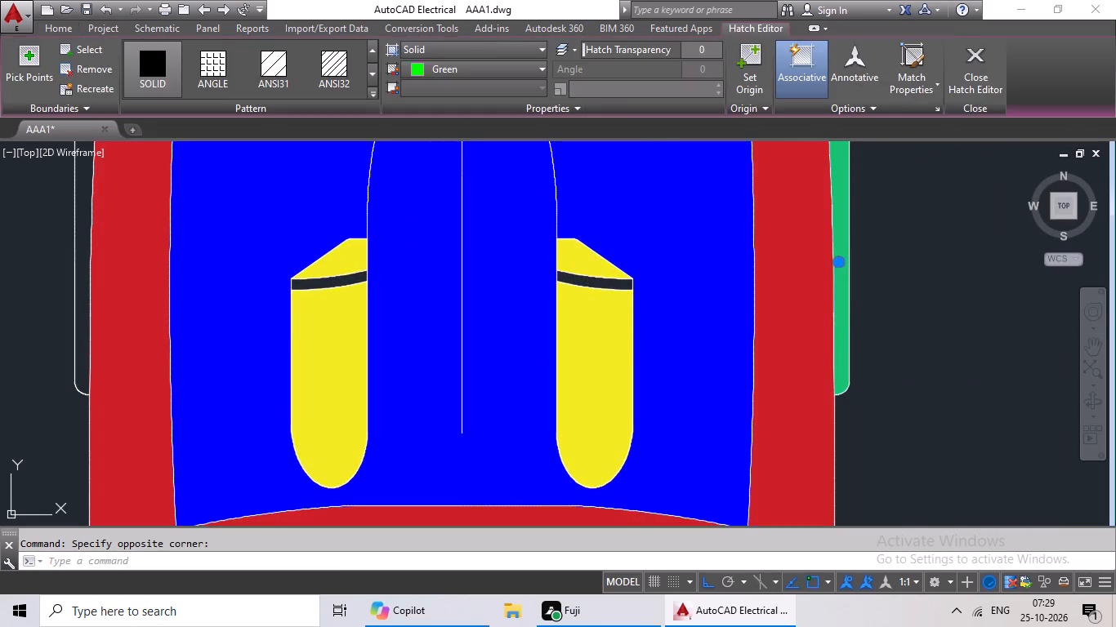
pyautogui.press('Delete')
pyautogui.scroll(-3, 851, 276)
pyautogui.moveTo(842, 287); pyautogui.dragTo(578, 238, button='middle')
pyautogui.moveTo(636, 340); pyautogui.dragTo(621, 267, button='middle')
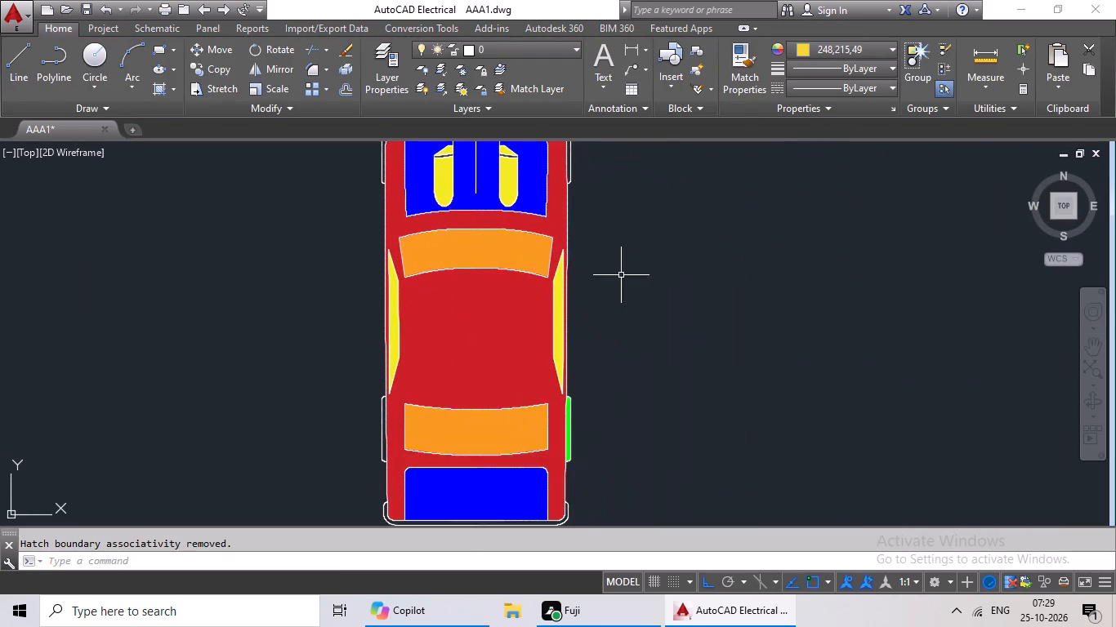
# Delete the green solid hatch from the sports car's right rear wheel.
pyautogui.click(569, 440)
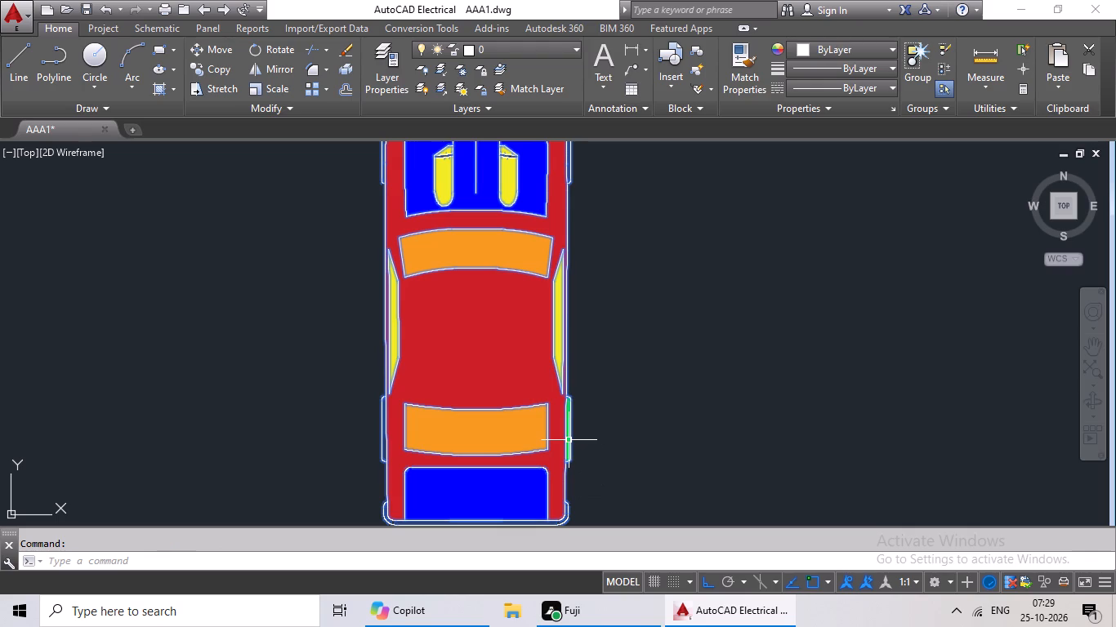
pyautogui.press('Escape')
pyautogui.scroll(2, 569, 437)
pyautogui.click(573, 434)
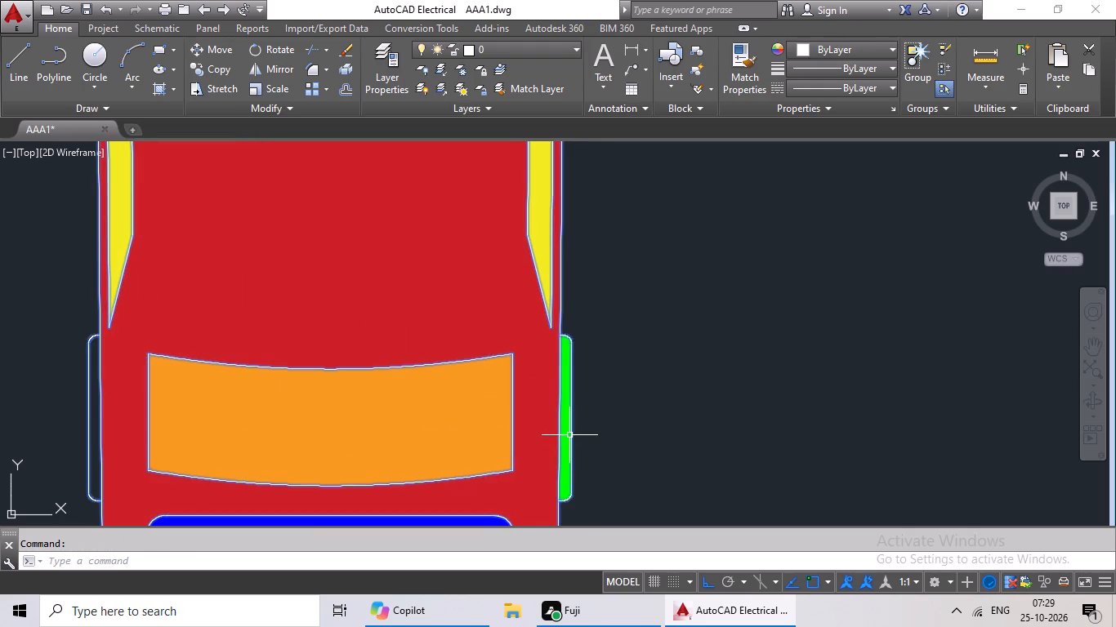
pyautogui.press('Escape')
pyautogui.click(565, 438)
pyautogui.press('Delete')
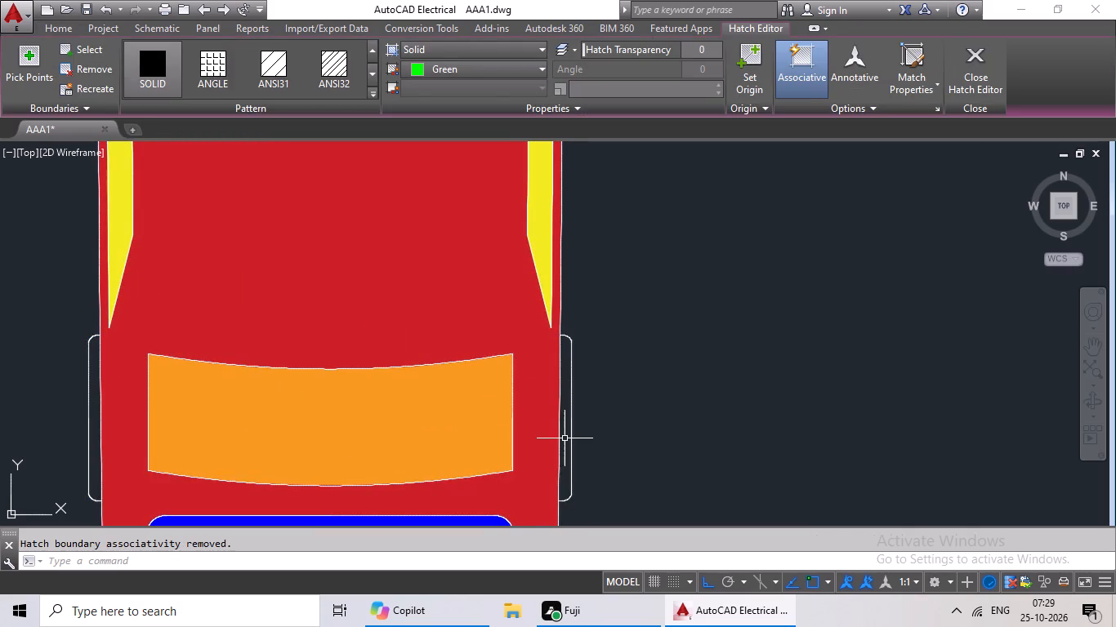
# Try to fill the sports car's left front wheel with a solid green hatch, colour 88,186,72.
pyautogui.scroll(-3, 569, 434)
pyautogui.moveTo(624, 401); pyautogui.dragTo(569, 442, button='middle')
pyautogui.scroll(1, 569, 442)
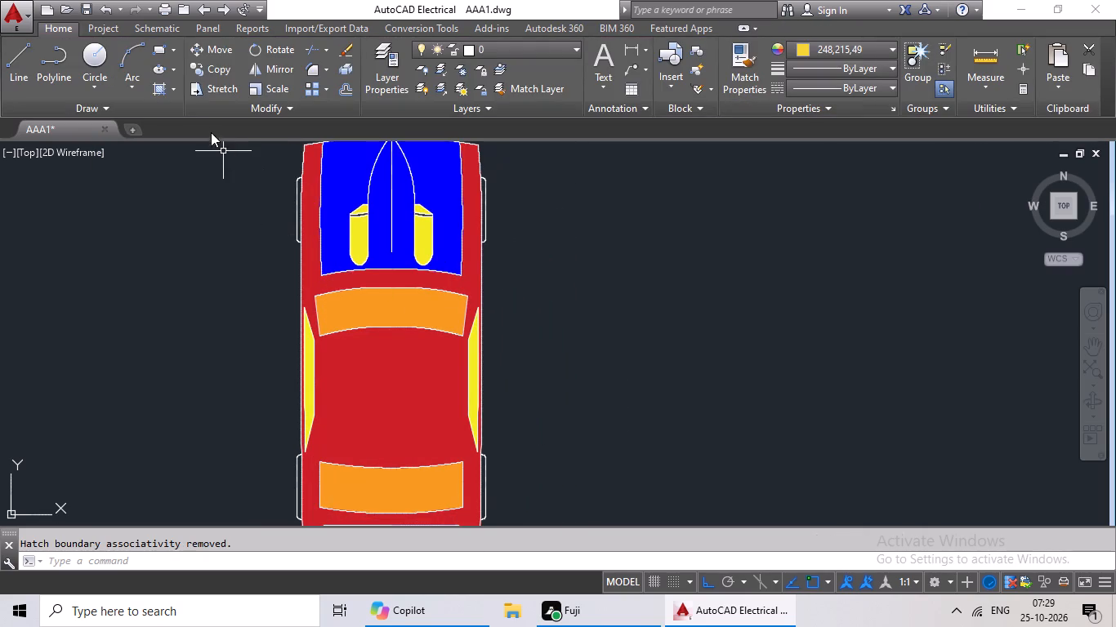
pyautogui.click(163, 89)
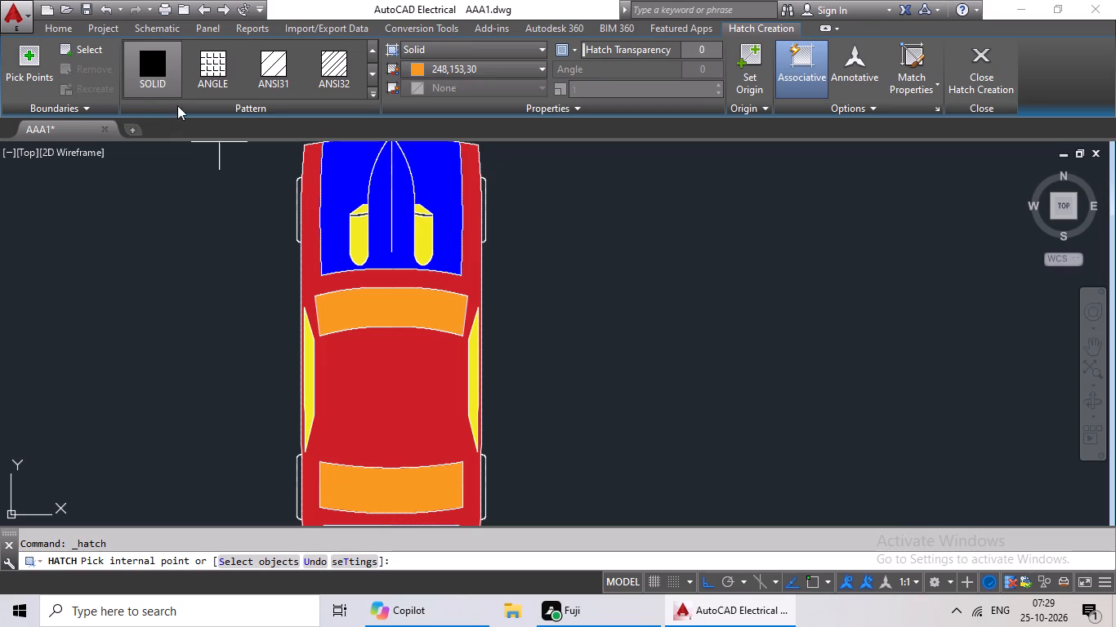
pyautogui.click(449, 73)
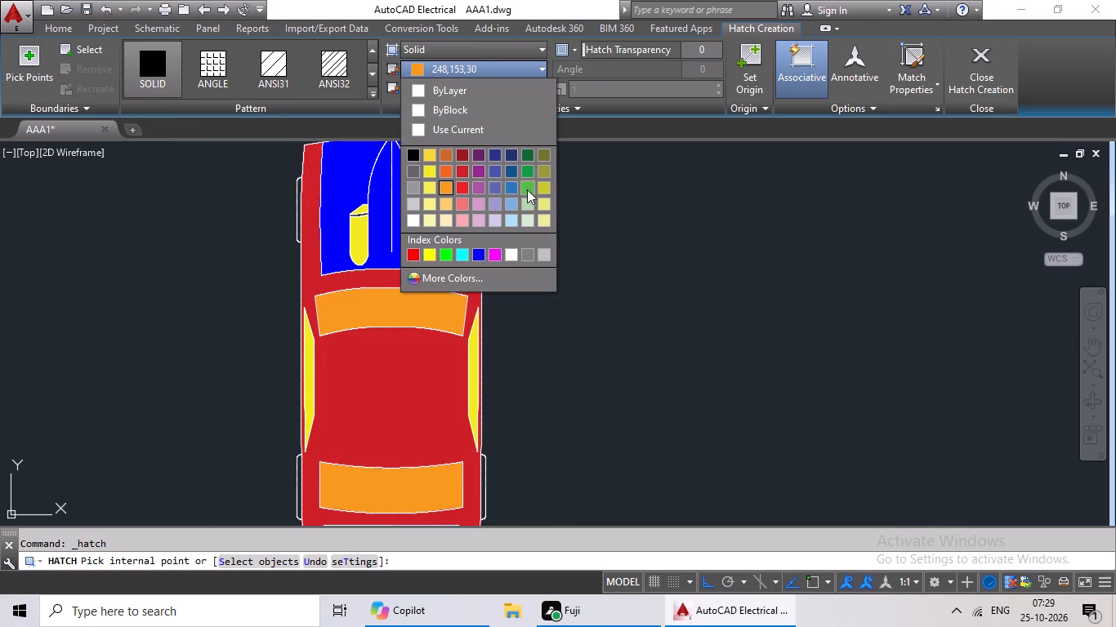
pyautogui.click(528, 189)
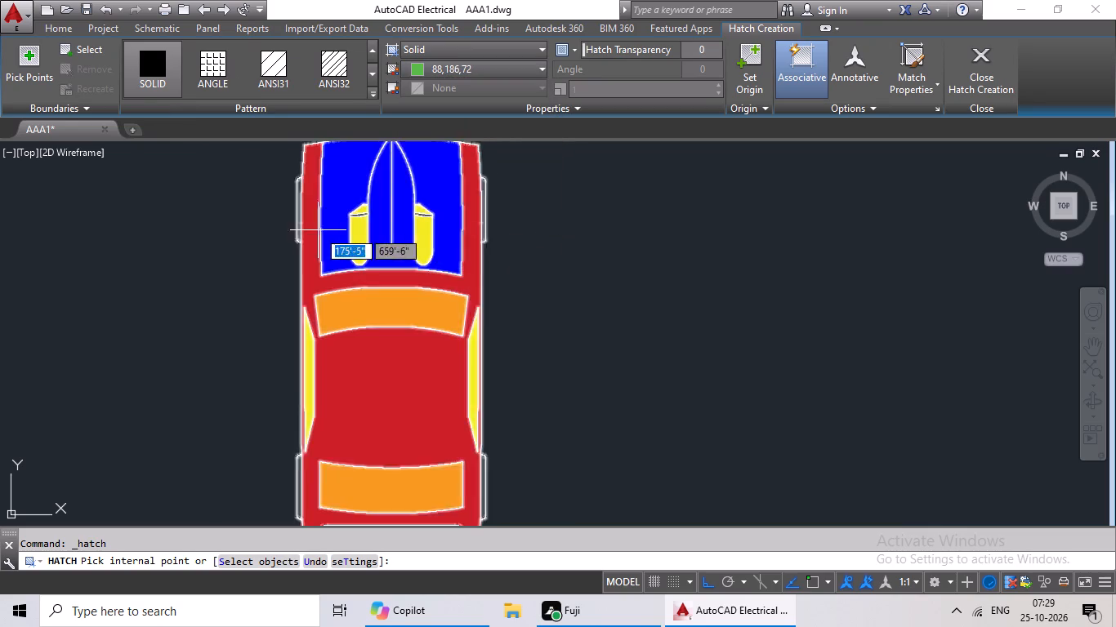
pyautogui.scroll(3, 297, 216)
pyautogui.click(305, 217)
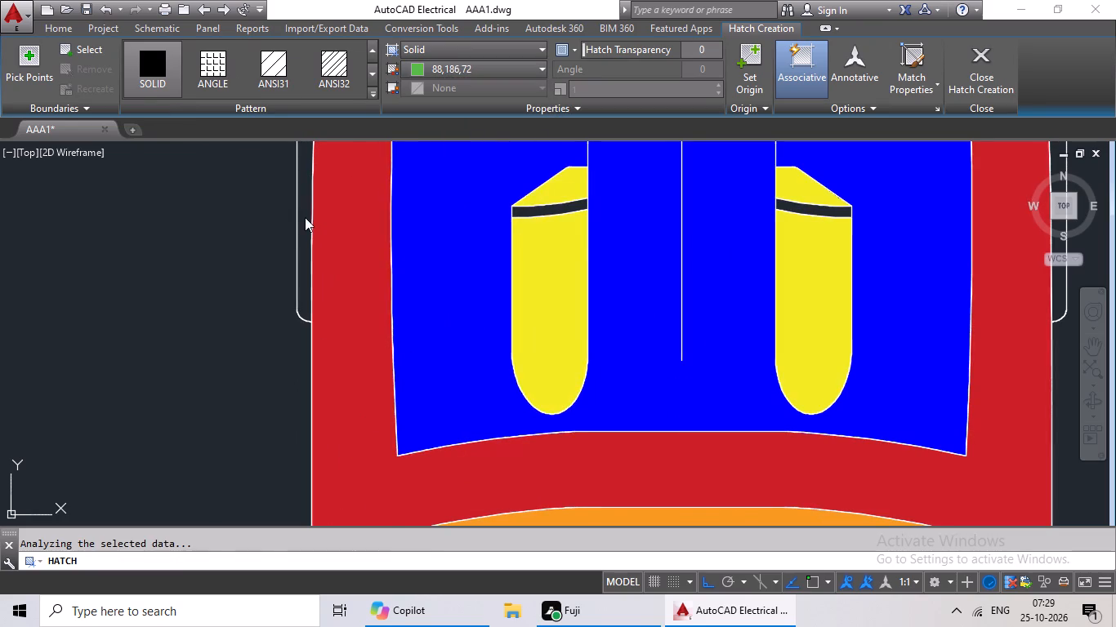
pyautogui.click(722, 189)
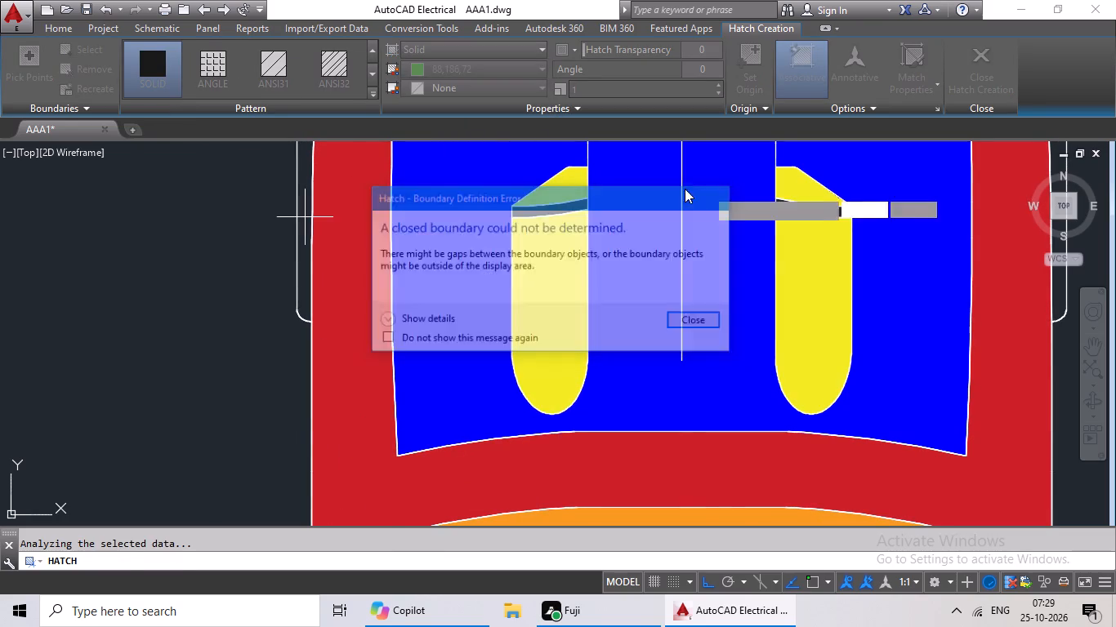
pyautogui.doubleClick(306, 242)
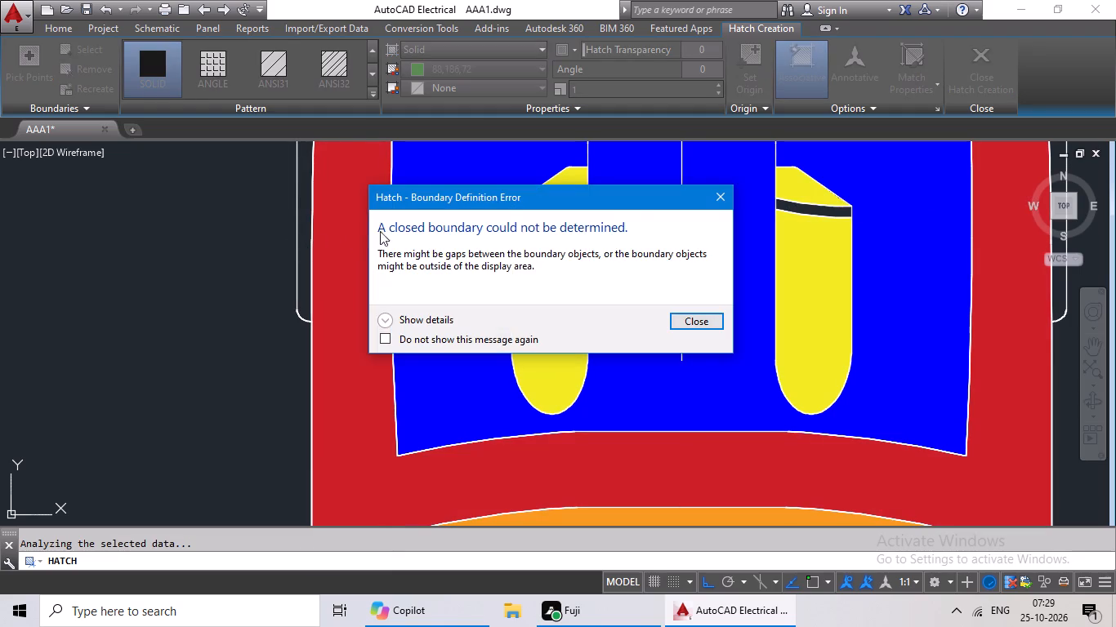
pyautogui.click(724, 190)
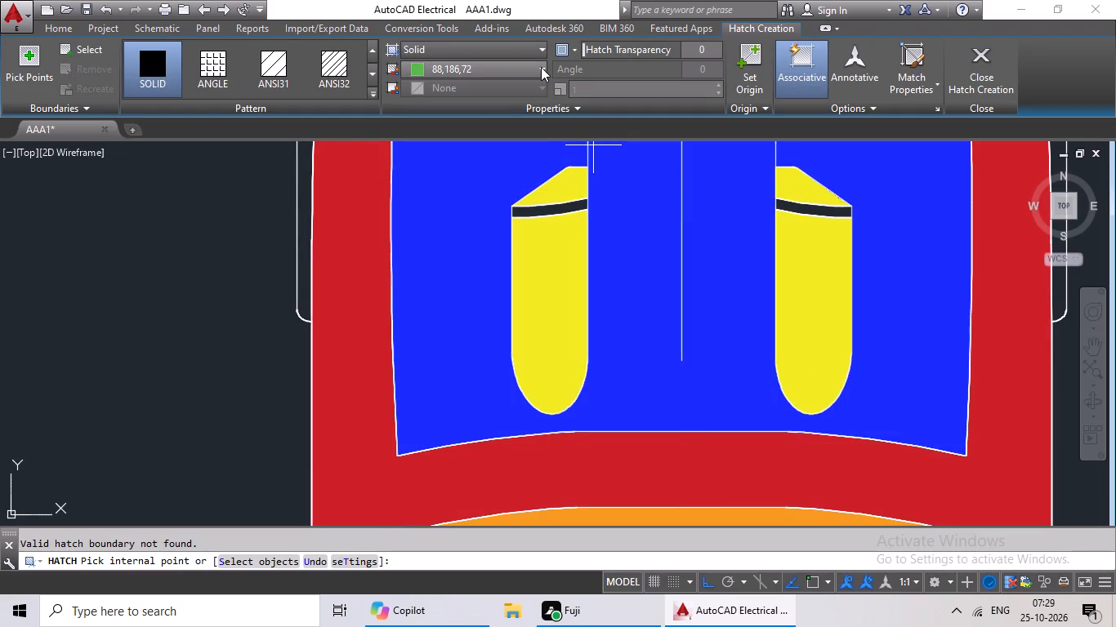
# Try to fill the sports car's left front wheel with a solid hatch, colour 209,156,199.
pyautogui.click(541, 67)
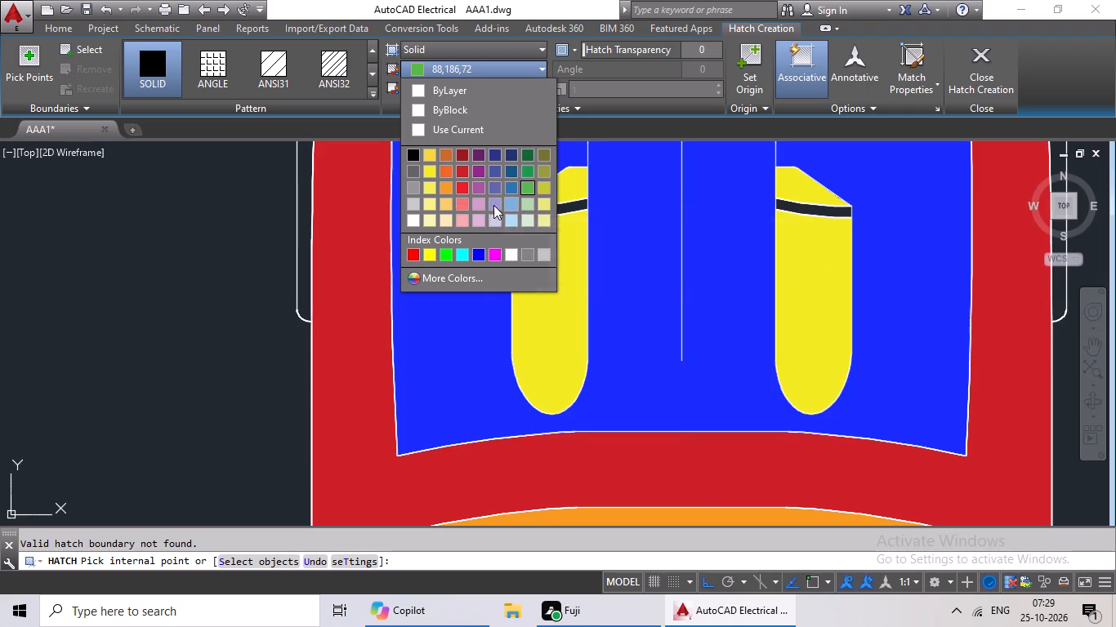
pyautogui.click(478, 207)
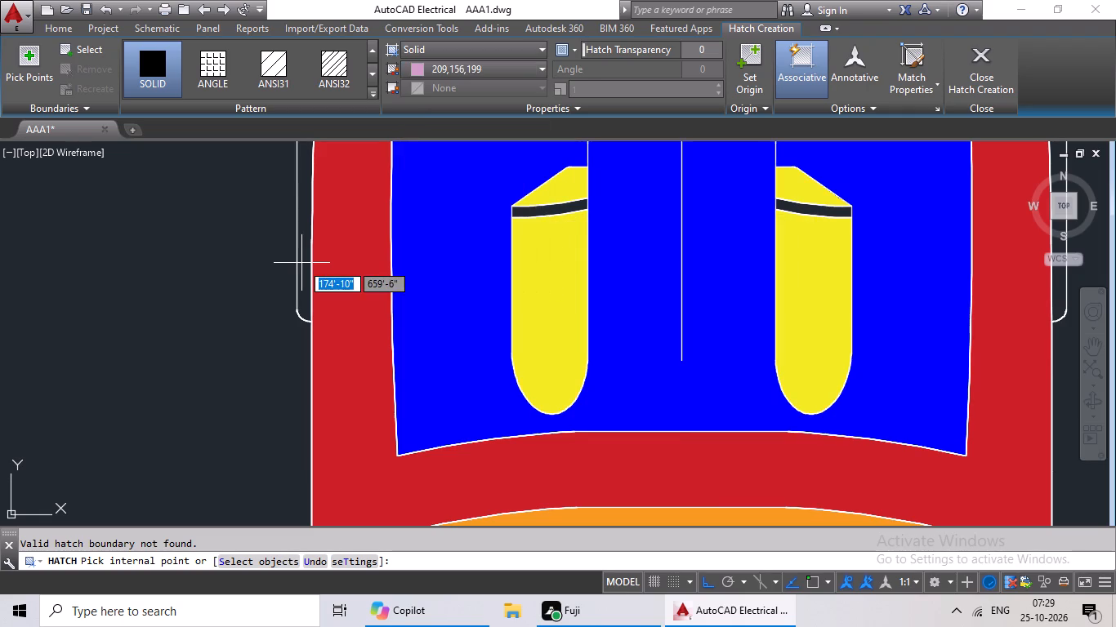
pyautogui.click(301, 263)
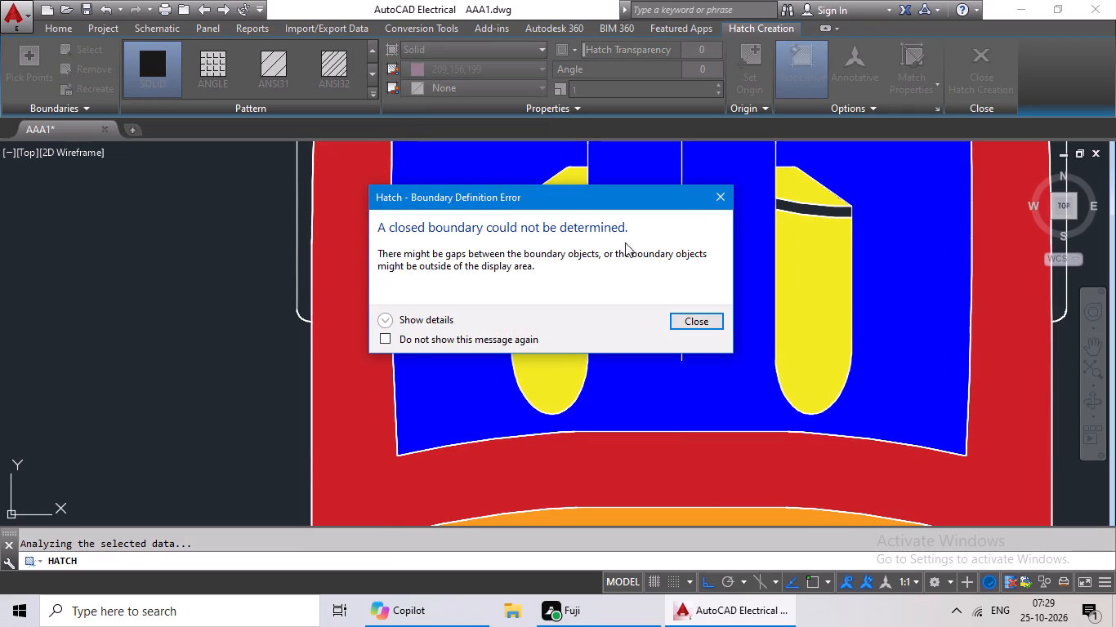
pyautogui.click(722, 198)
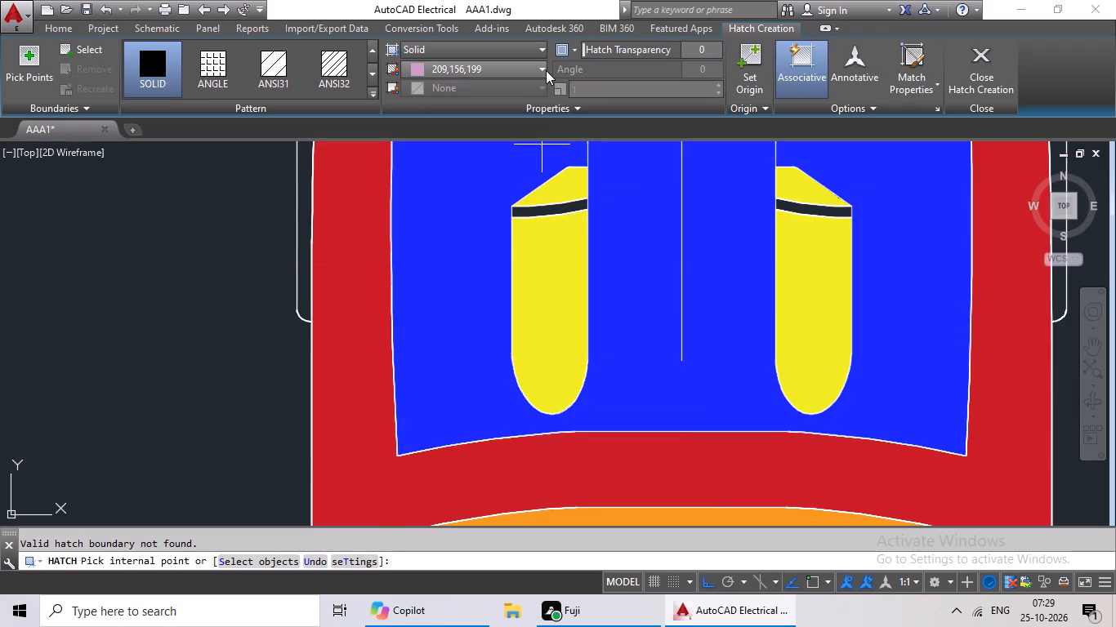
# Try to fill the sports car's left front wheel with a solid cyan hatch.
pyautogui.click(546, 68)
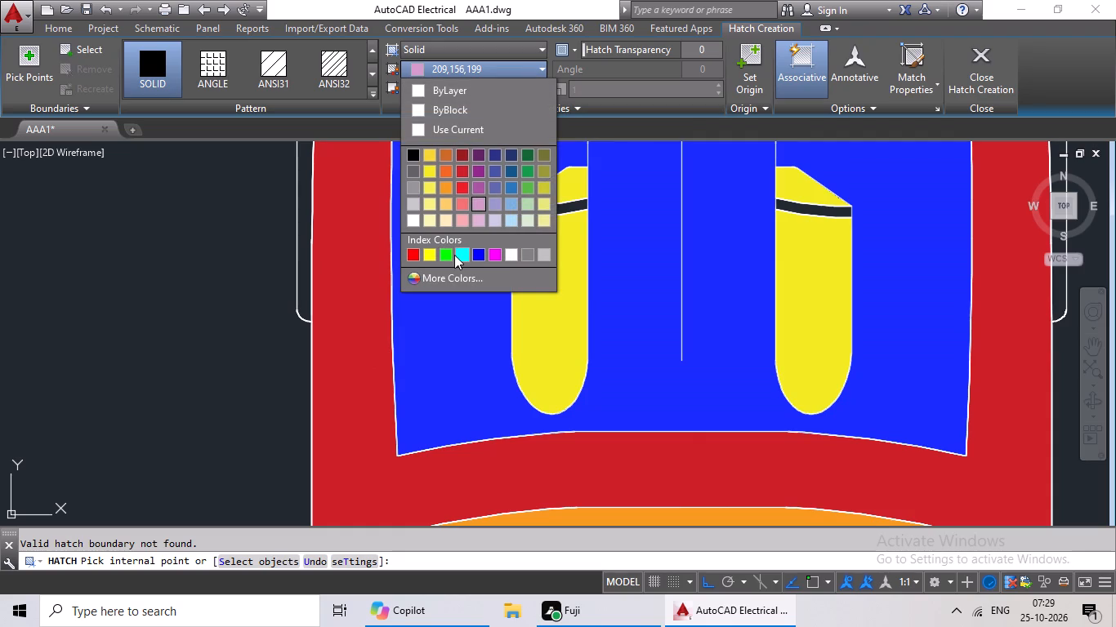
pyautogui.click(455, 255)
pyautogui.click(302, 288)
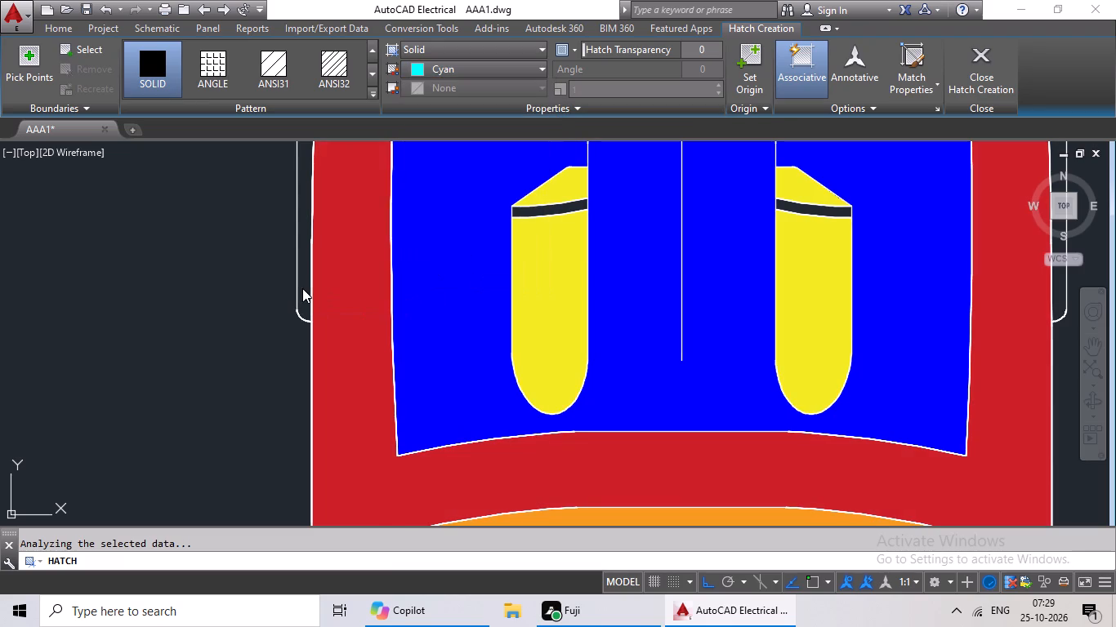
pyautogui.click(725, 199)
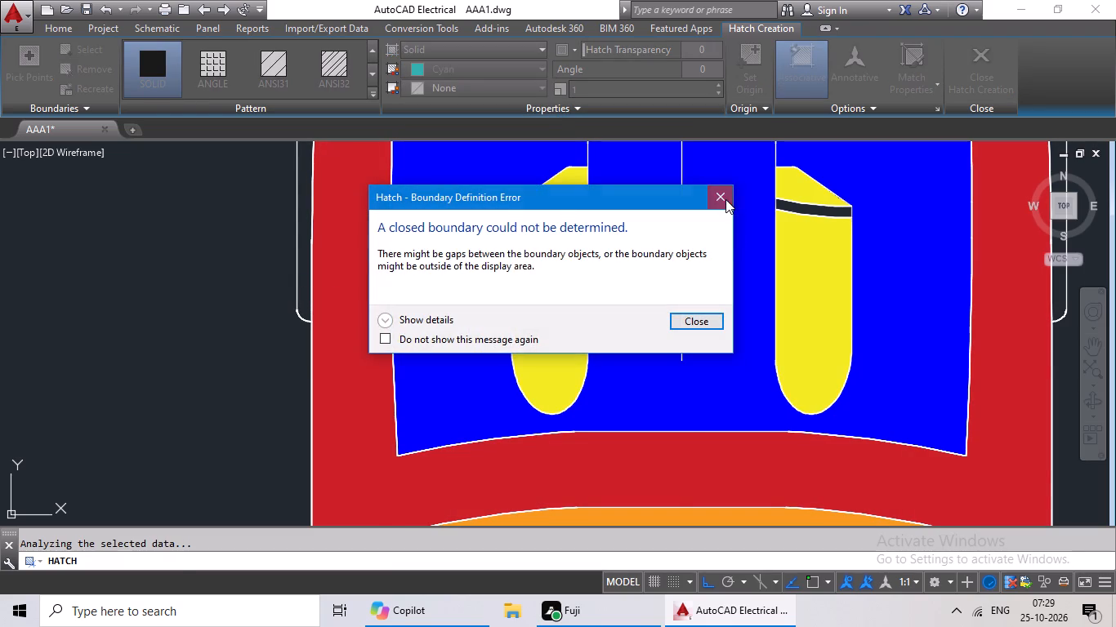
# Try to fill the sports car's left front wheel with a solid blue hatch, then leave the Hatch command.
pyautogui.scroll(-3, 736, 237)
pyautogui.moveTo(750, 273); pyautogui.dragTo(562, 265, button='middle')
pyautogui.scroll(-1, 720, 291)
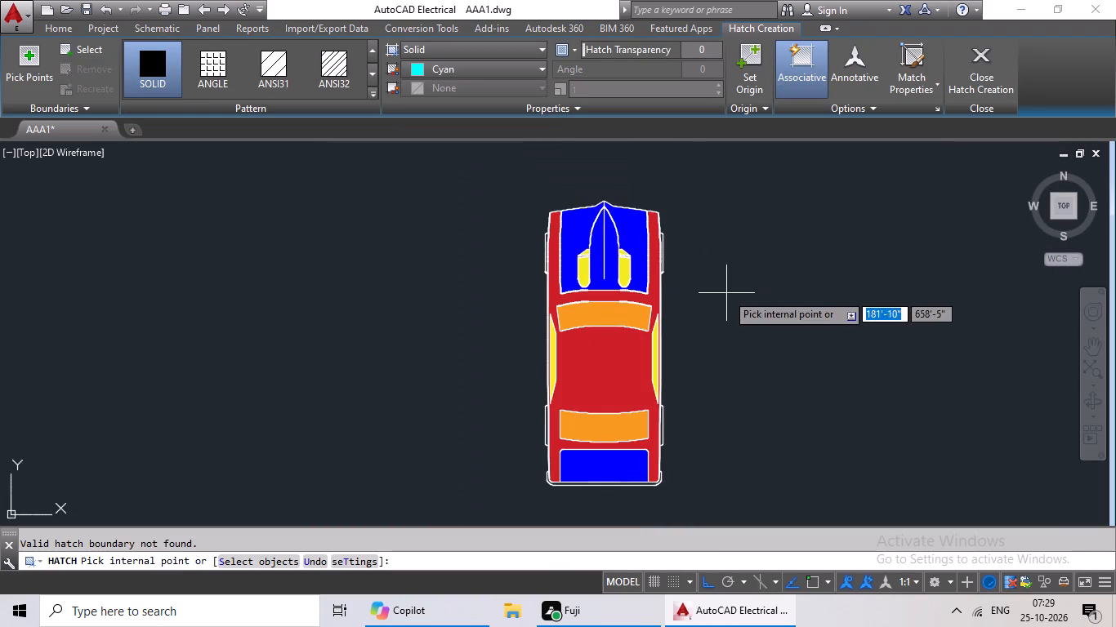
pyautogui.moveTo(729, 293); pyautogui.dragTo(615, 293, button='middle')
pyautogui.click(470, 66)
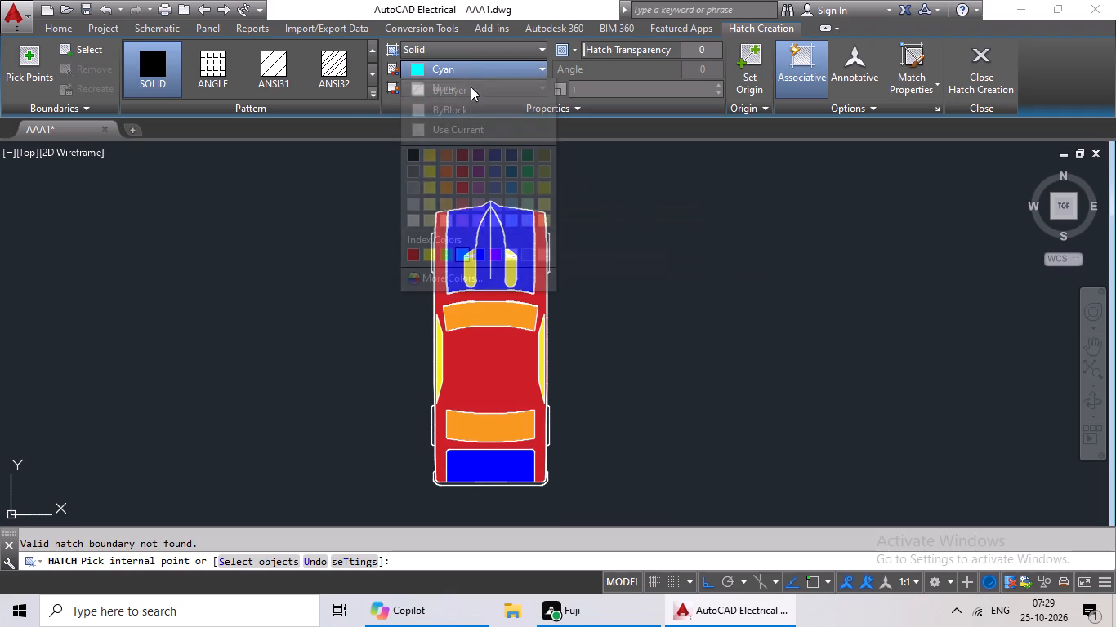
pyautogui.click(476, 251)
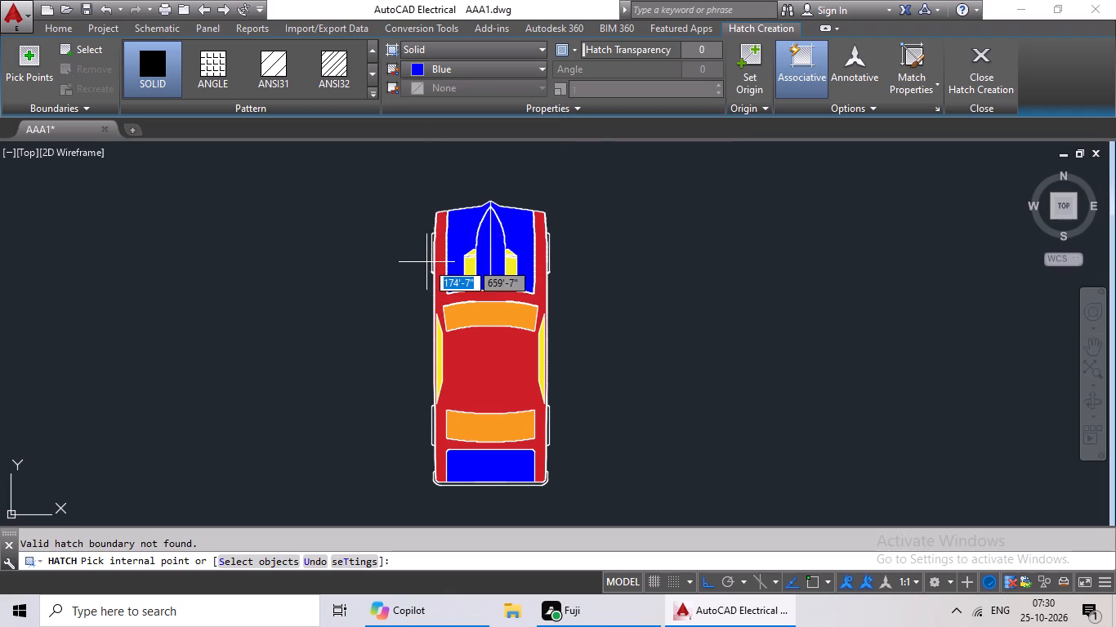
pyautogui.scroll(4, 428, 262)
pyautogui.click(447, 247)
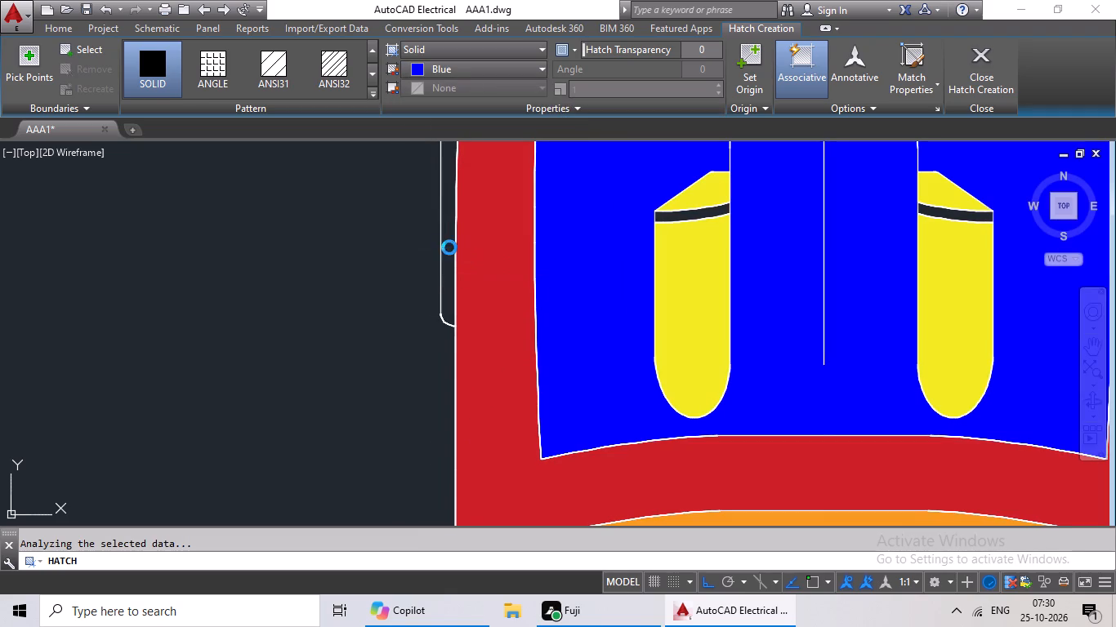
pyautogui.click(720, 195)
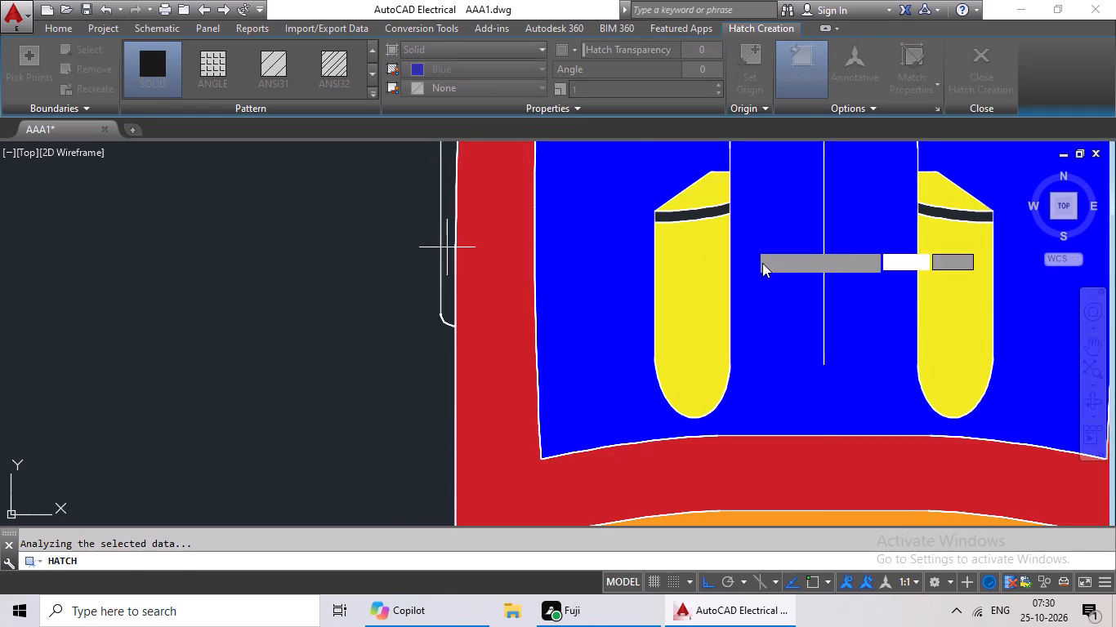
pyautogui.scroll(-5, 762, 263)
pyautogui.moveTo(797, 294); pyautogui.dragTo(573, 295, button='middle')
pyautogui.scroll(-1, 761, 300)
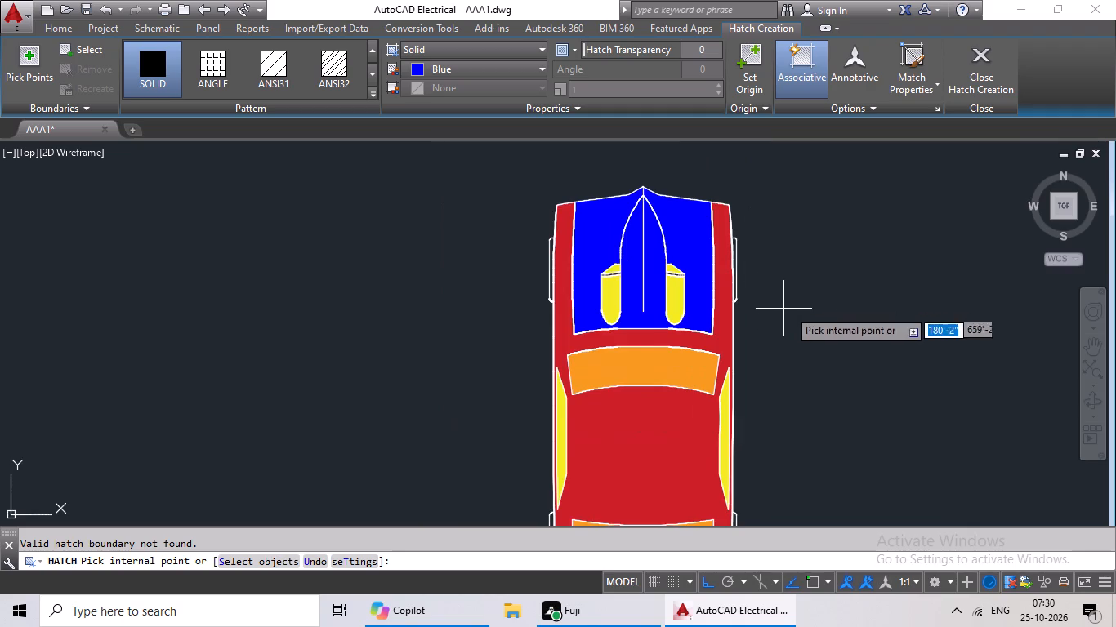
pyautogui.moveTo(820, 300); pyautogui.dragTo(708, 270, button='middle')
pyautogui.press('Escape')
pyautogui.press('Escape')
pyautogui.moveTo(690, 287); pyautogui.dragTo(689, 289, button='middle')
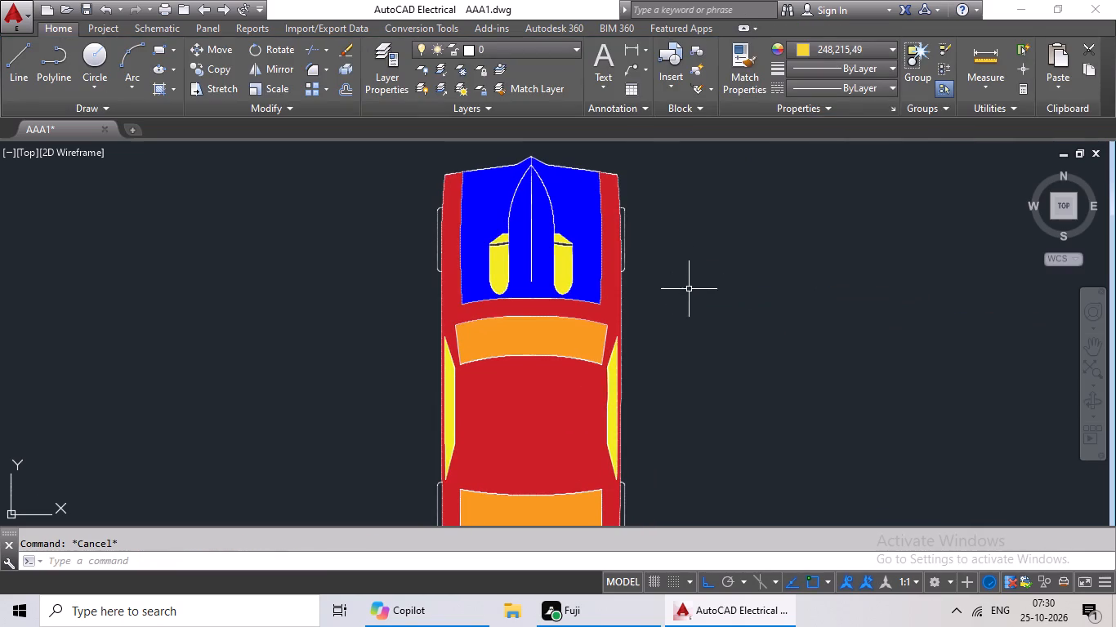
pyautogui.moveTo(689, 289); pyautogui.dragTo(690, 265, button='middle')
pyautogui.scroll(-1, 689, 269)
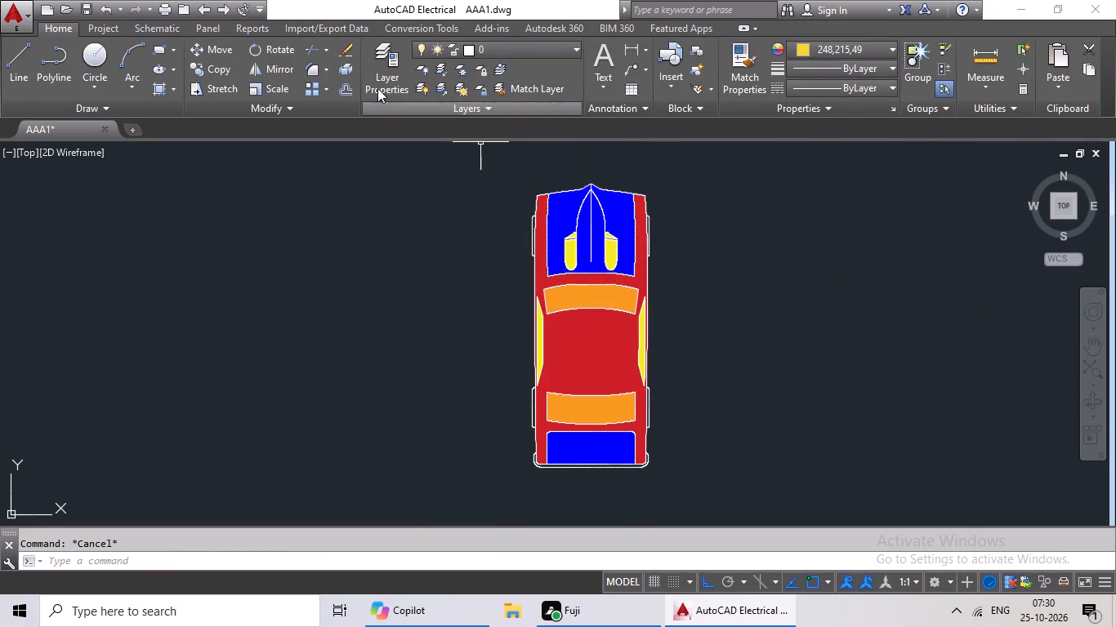
# Fill the sports car's rear bumper and both rear wheels with a solid hatch, colour 242,113,114.
pyautogui.click(162, 95)
pyautogui.click(444, 66)
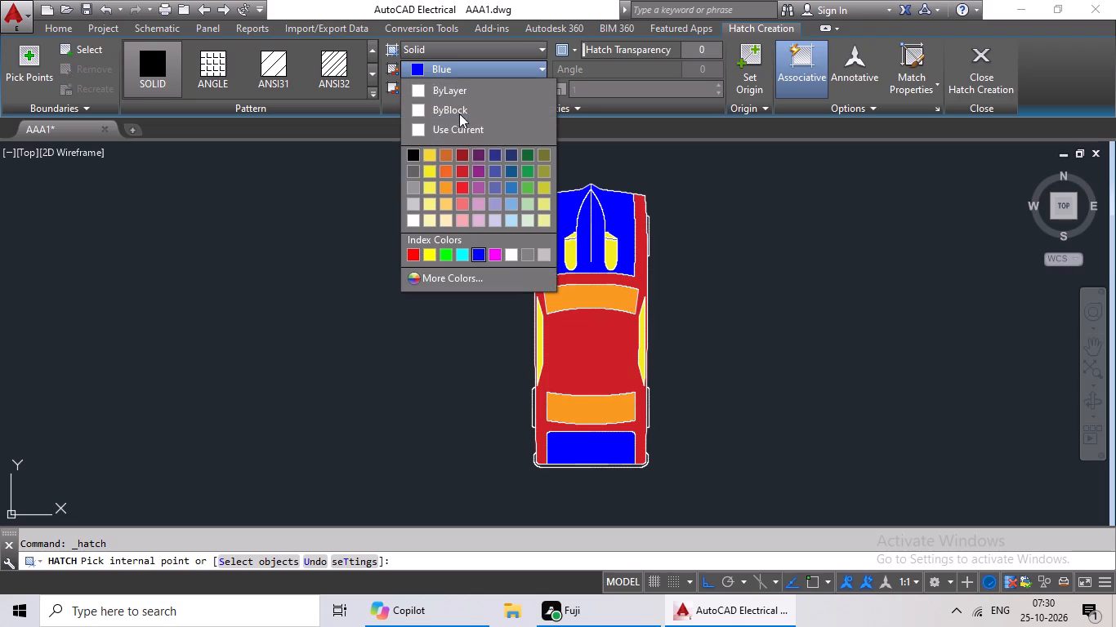
pyautogui.click(462, 202)
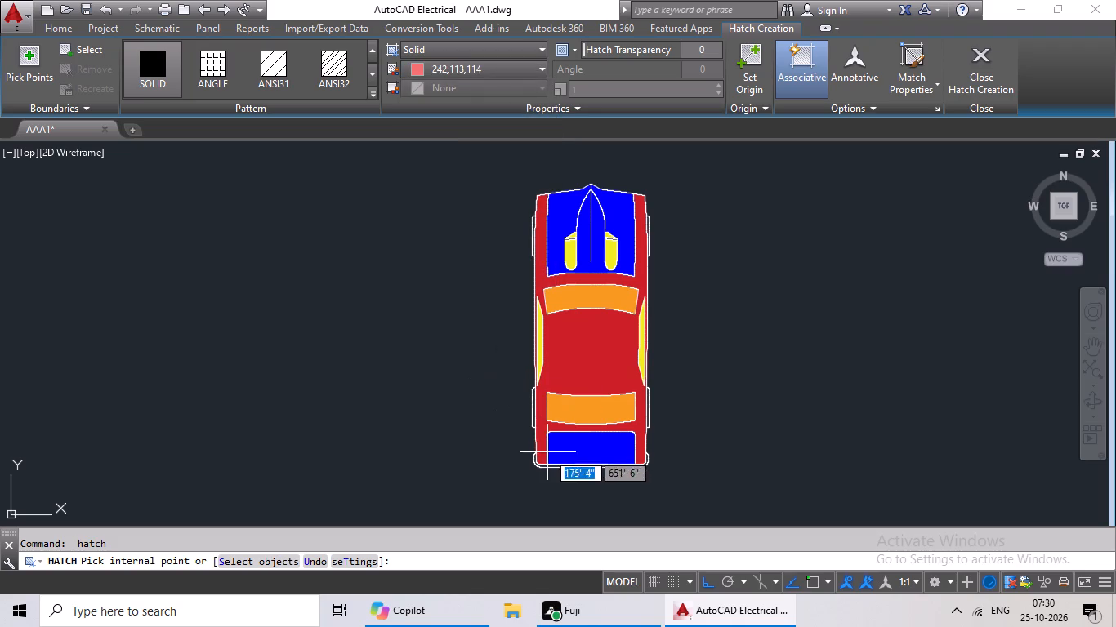
pyautogui.scroll(3, 570, 455)
pyautogui.click(574, 503)
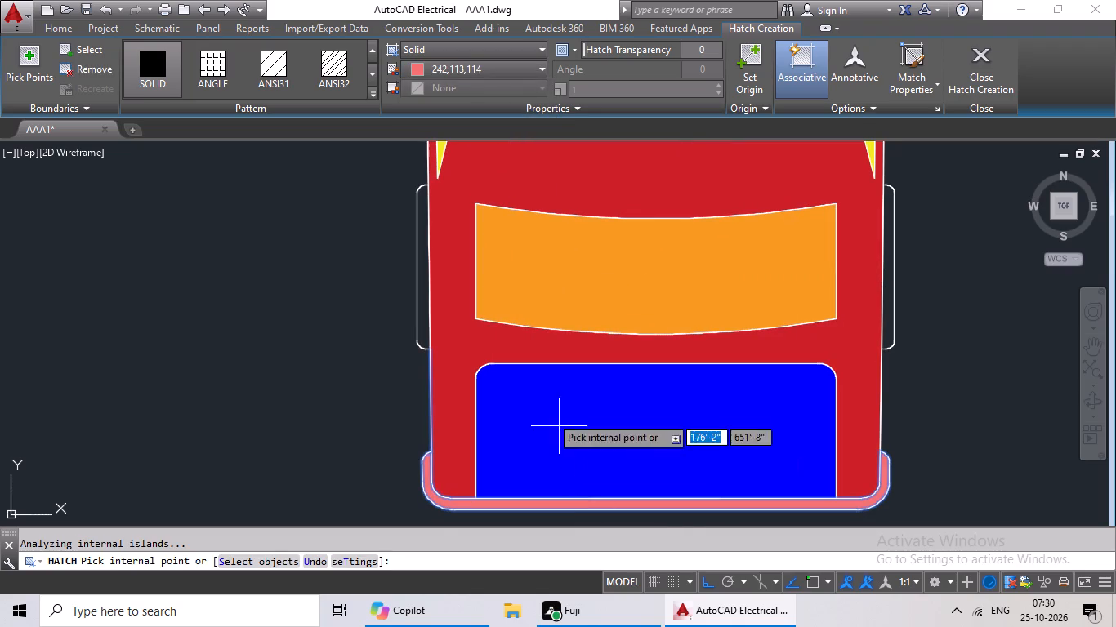
pyautogui.click(419, 275)
pyautogui.moveTo(714, 312); pyautogui.dragTo(531, 349, button='middle')
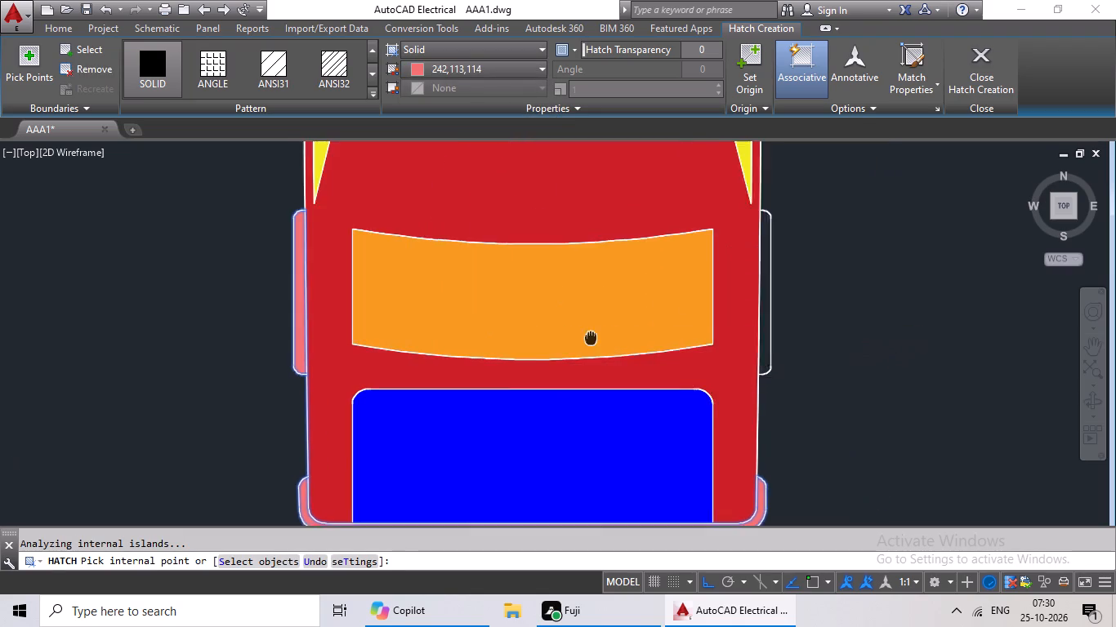
pyautogui.moveTo(531, 349); pyautogui.dragTo(471, 357, button='middle')
pyautogui.click(645, 314)
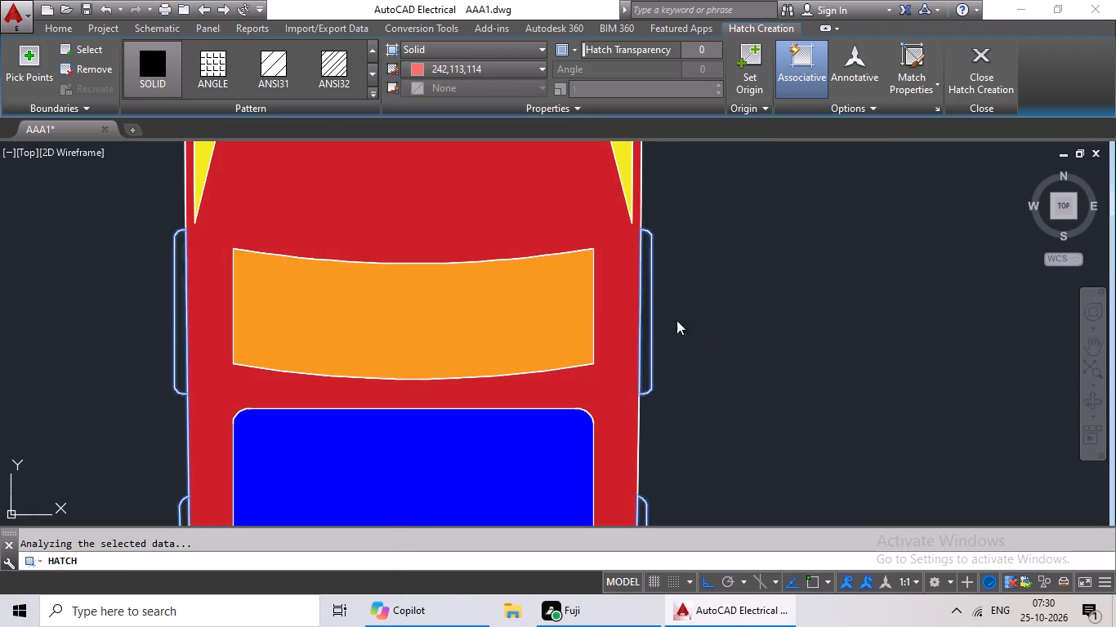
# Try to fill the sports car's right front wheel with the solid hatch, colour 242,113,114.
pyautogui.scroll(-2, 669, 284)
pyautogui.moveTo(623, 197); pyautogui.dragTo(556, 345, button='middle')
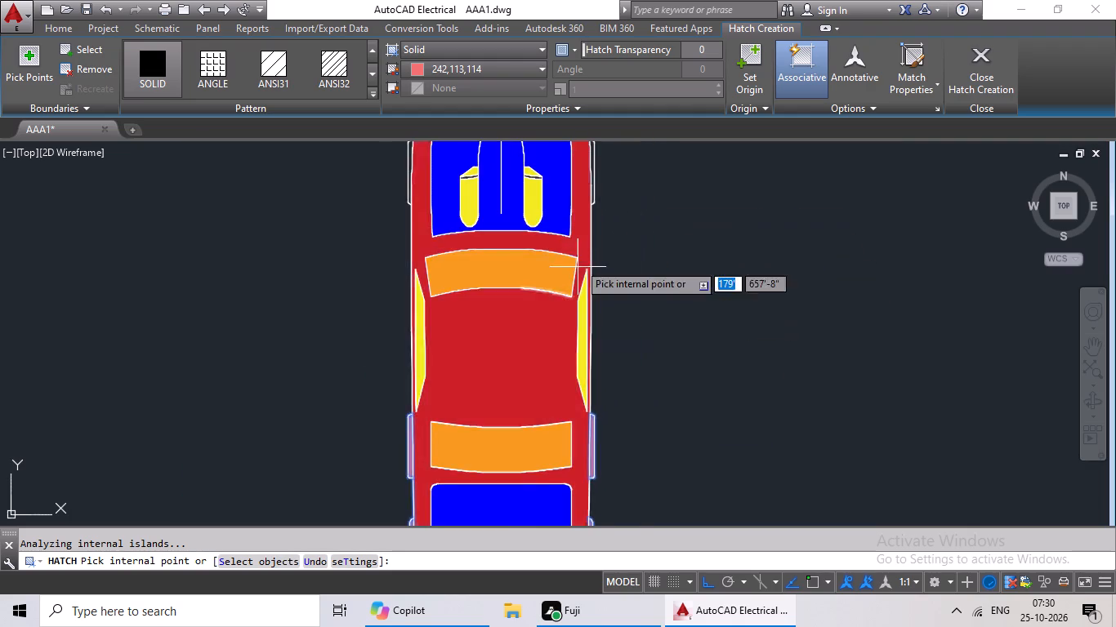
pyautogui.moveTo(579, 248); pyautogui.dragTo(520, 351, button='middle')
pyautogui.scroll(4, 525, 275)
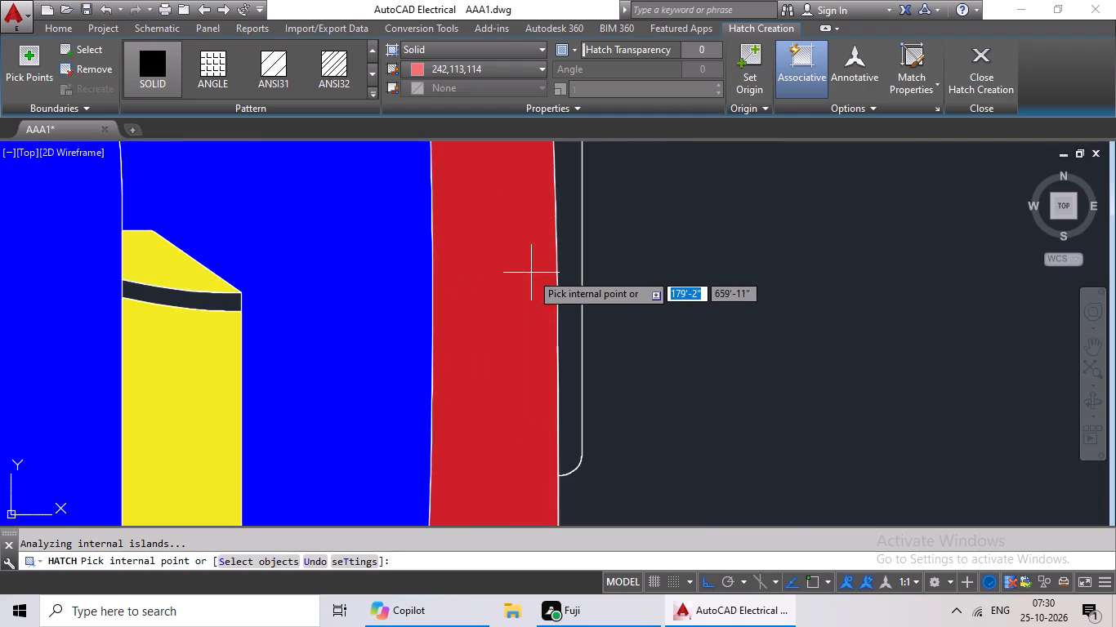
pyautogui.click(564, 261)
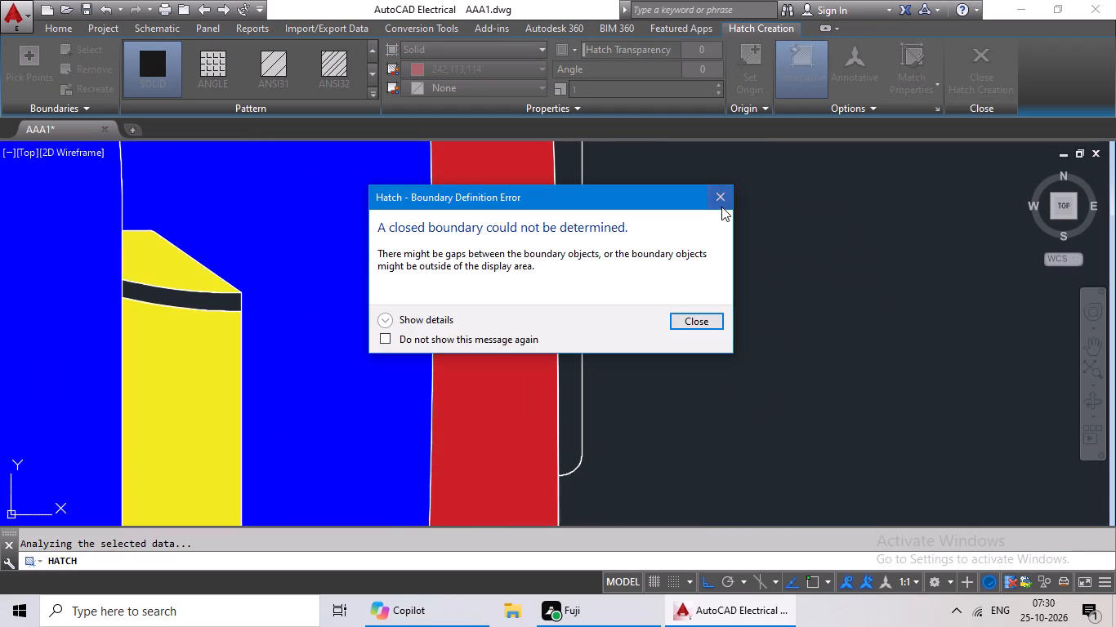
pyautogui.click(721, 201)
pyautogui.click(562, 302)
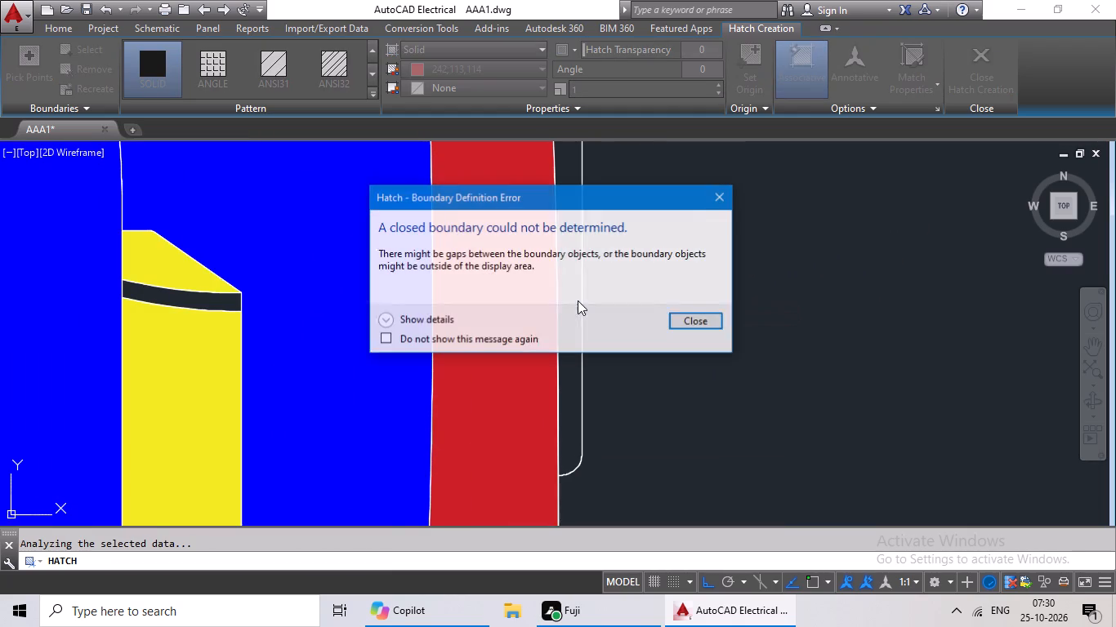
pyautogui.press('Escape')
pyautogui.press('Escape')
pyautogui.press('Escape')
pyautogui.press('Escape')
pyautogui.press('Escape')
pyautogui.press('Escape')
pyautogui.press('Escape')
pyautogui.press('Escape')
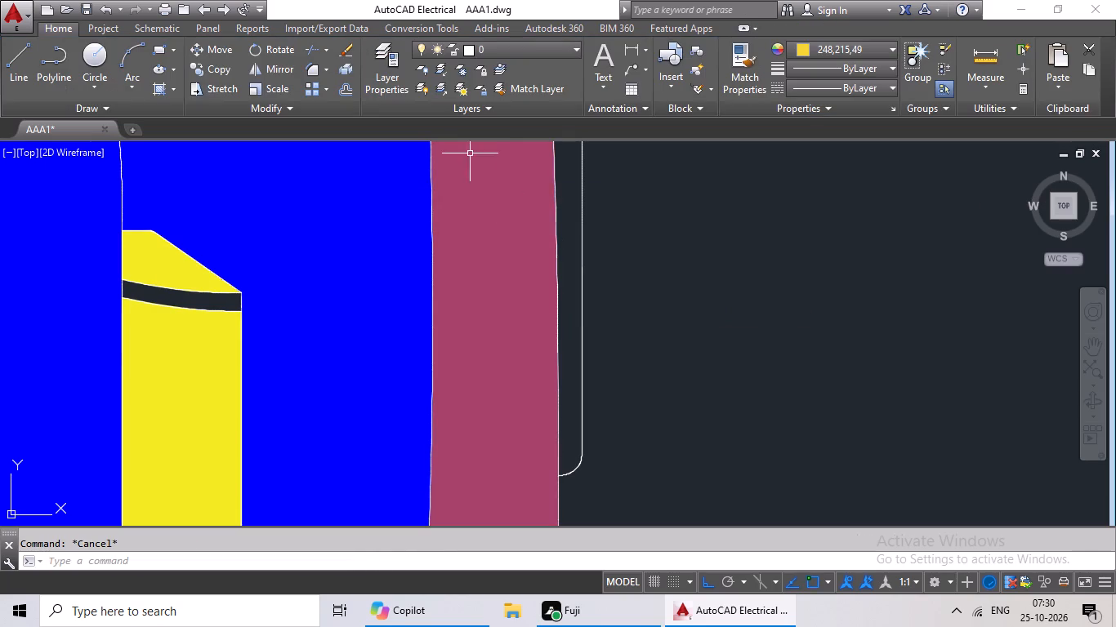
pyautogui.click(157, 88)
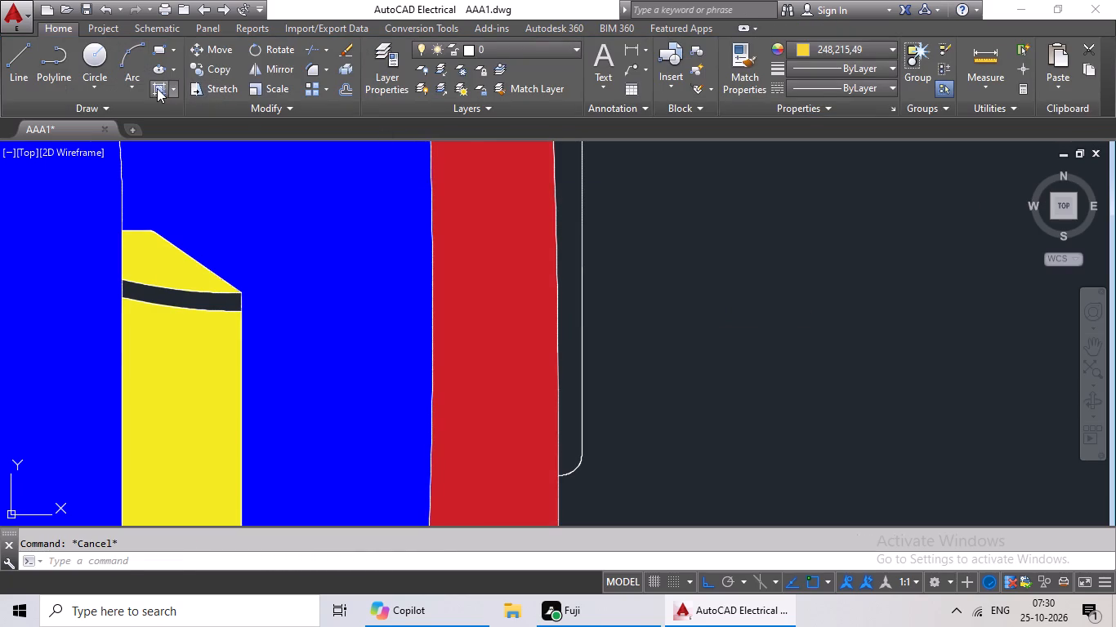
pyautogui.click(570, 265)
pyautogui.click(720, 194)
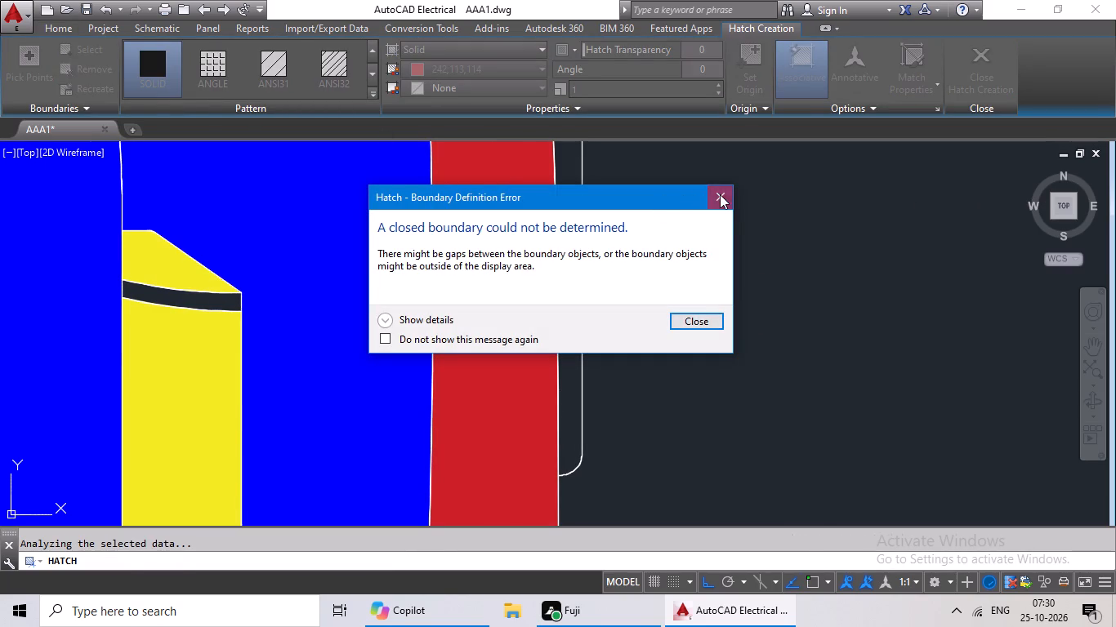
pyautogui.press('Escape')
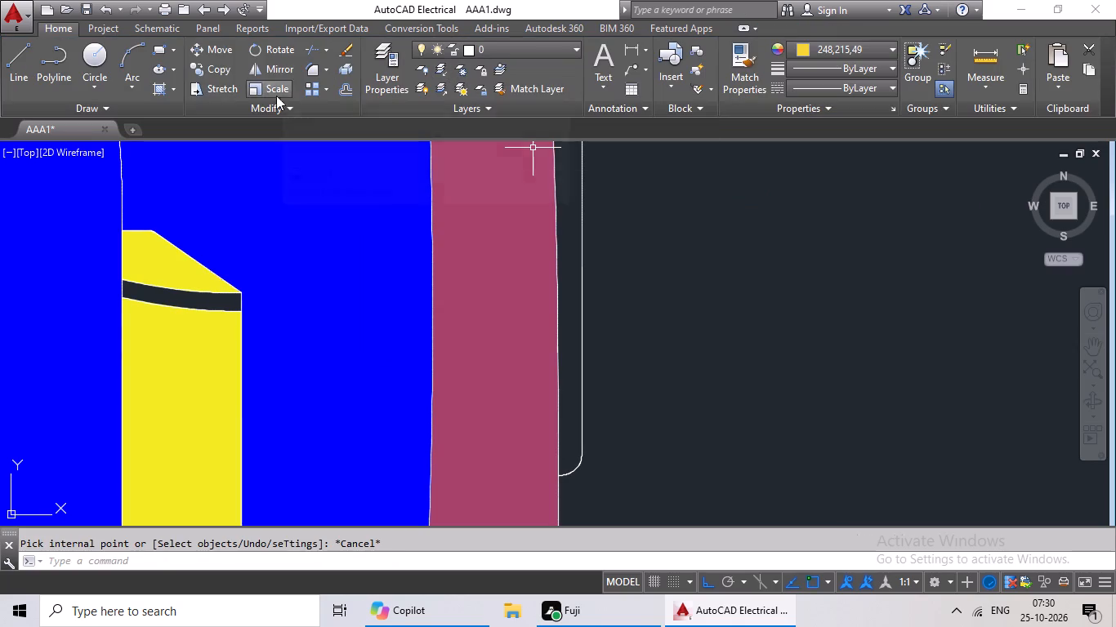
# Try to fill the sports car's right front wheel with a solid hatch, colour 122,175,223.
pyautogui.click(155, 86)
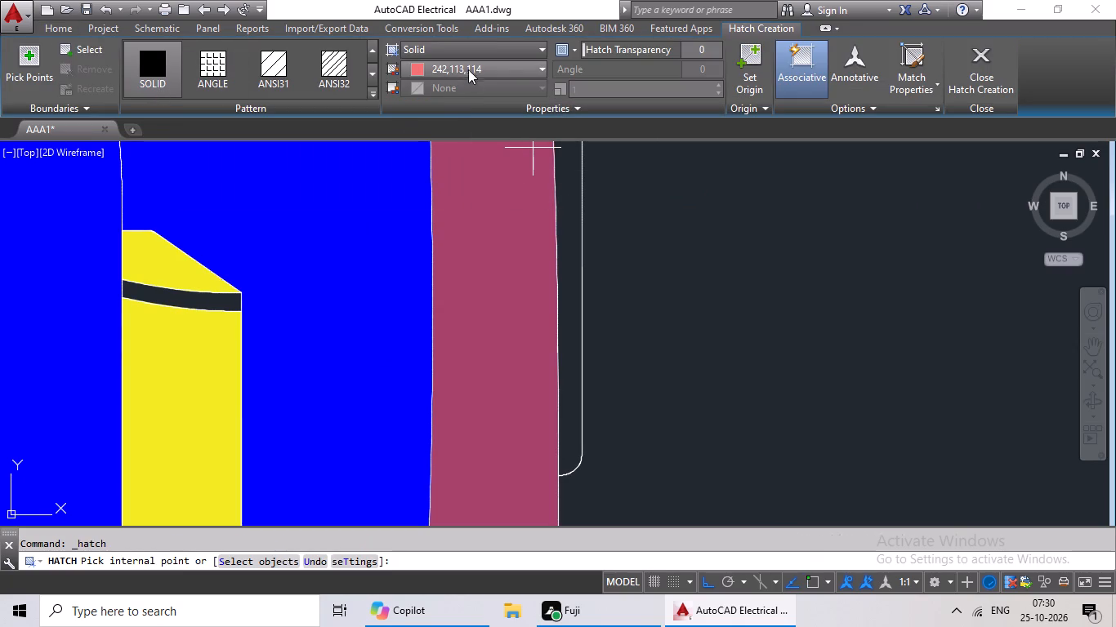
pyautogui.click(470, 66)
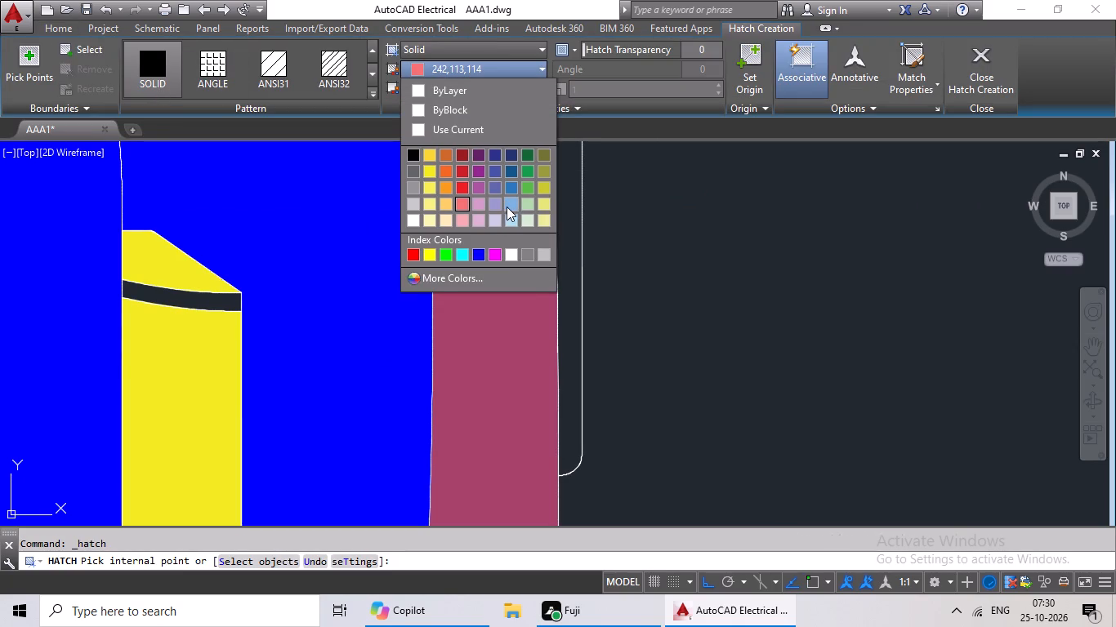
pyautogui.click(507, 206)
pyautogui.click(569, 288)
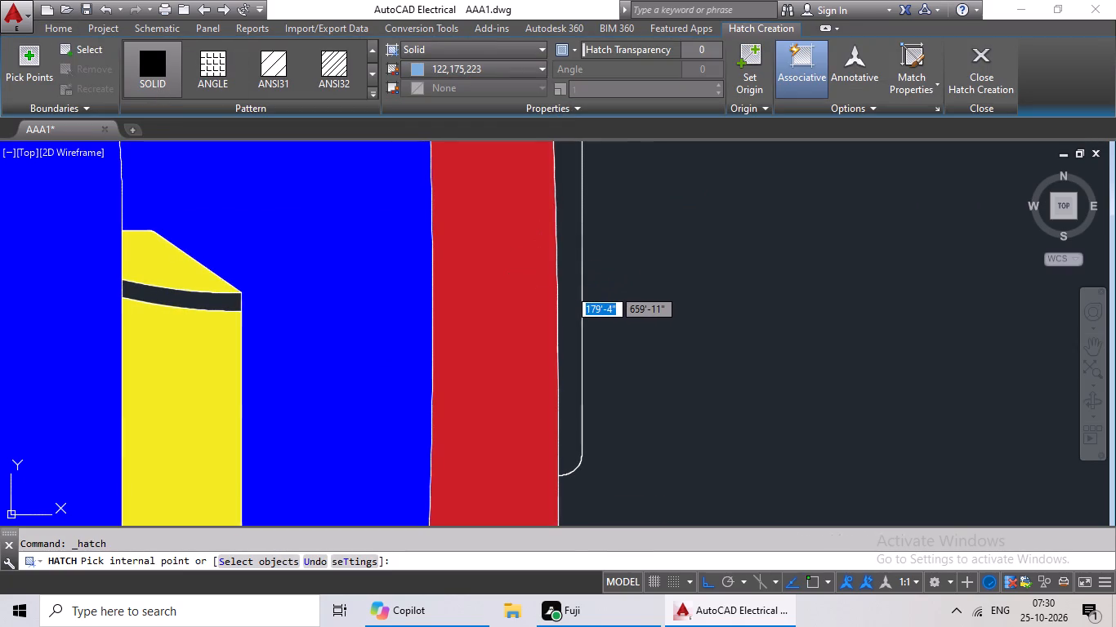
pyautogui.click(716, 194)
# Fill both front wheels of the sports car with a solid red hatch.
pyautogui.scroll(-3, 734, 233)
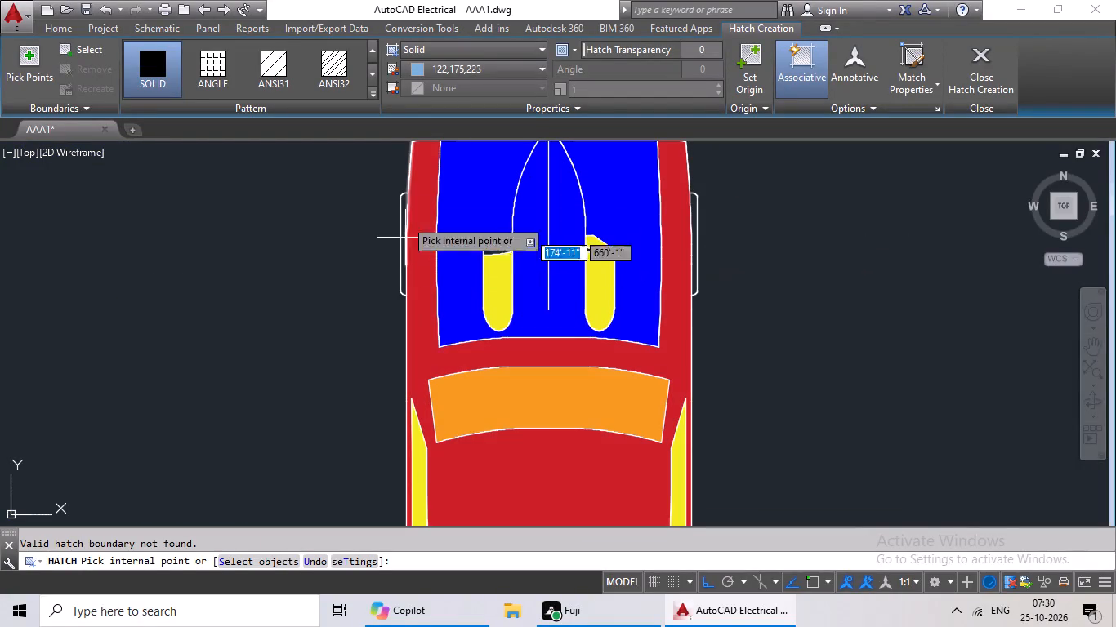
pyautogui.click(420, 69)
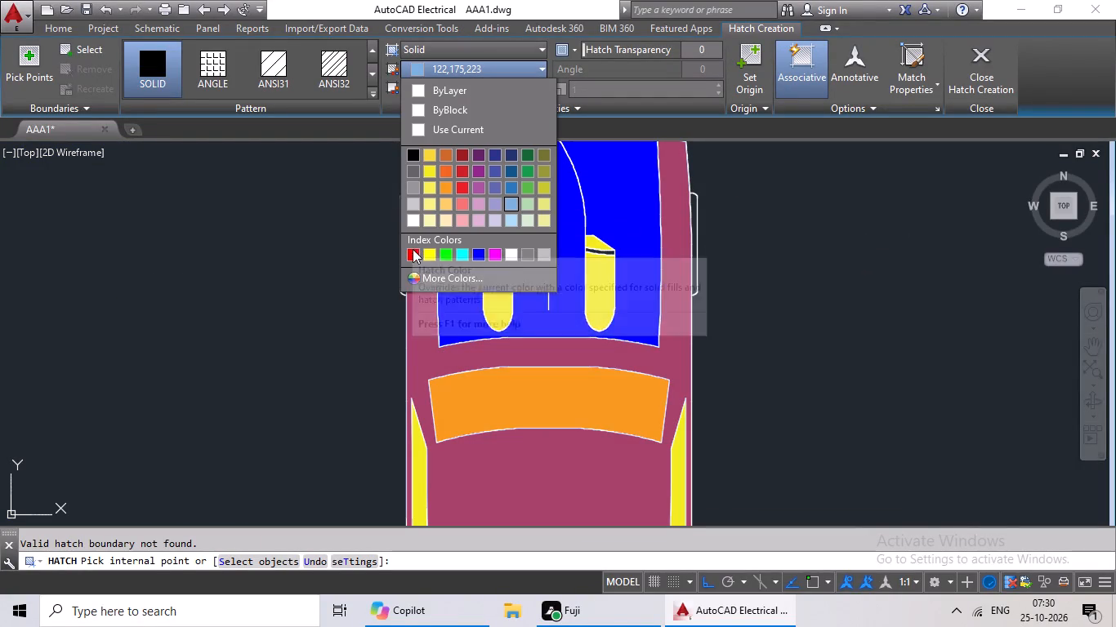
pyautogui.click(409, 256)
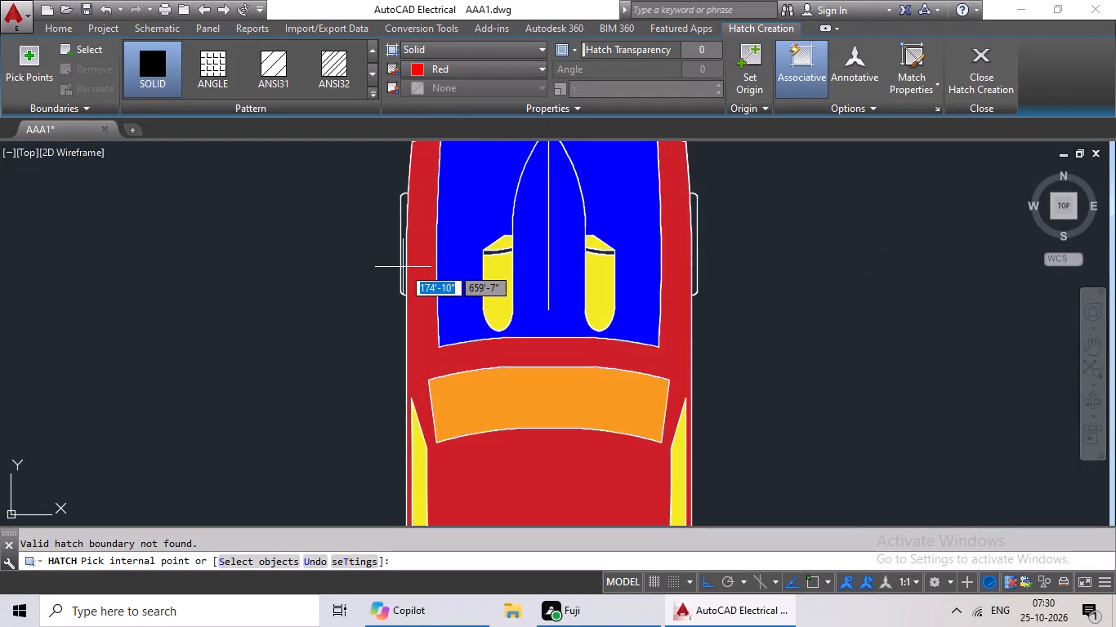
pyautogui.click(403, 267)
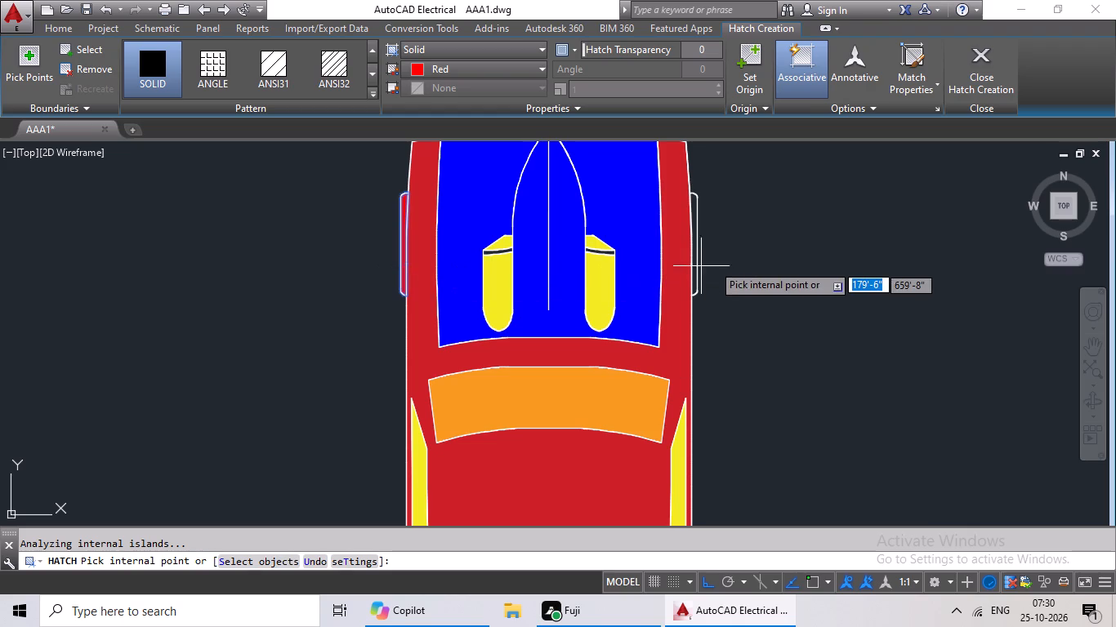
pyautogui.click(696, 252)
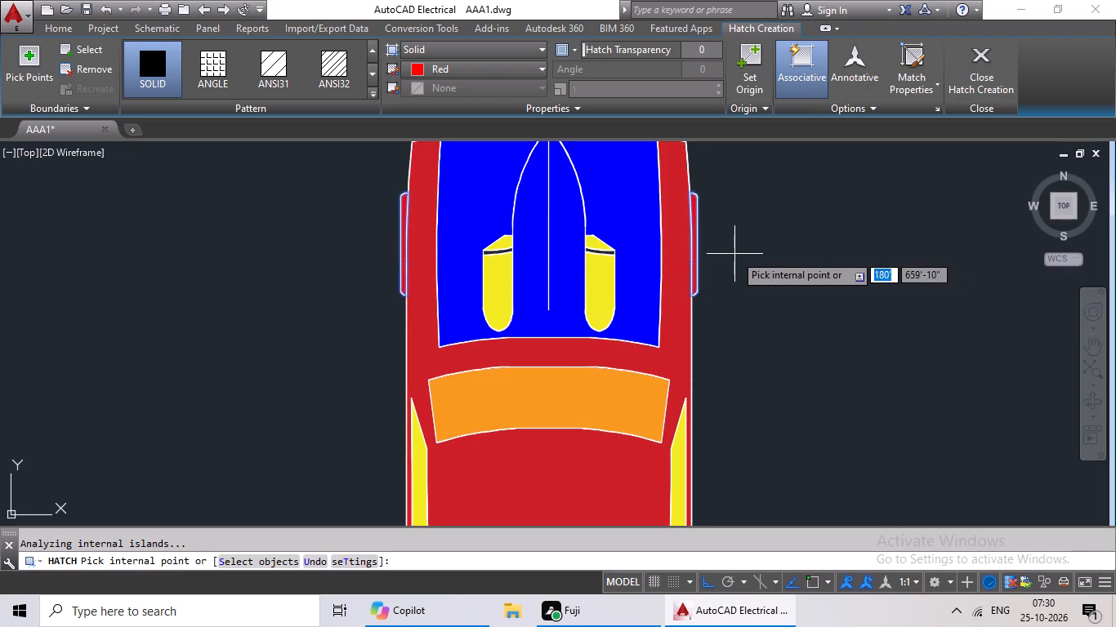
pyautogui.scroll(-3, 734, 254)
pyautogui.moveTo(797, 252); pyautogui.dragTo(746, 261, button='middle')
pyautogui.press('Escape')
pyautogui.press('Escape')
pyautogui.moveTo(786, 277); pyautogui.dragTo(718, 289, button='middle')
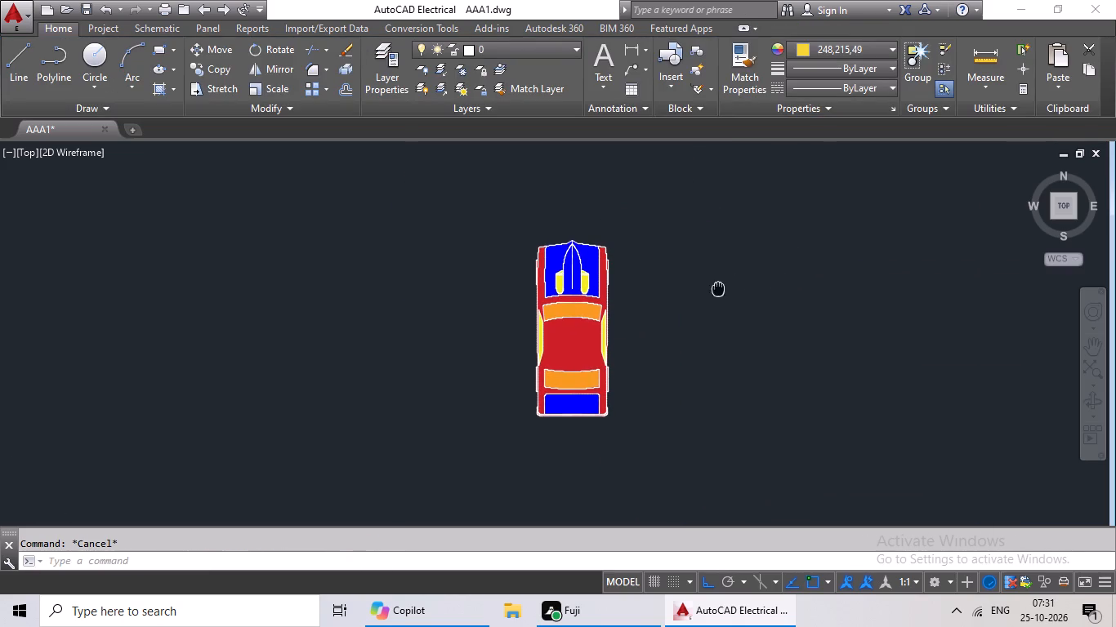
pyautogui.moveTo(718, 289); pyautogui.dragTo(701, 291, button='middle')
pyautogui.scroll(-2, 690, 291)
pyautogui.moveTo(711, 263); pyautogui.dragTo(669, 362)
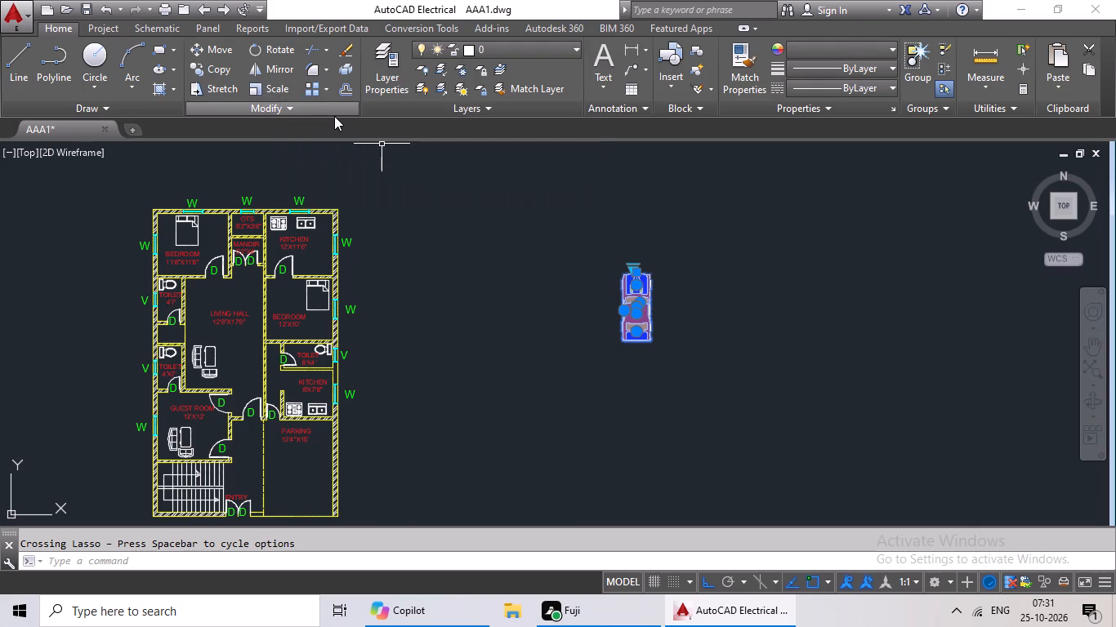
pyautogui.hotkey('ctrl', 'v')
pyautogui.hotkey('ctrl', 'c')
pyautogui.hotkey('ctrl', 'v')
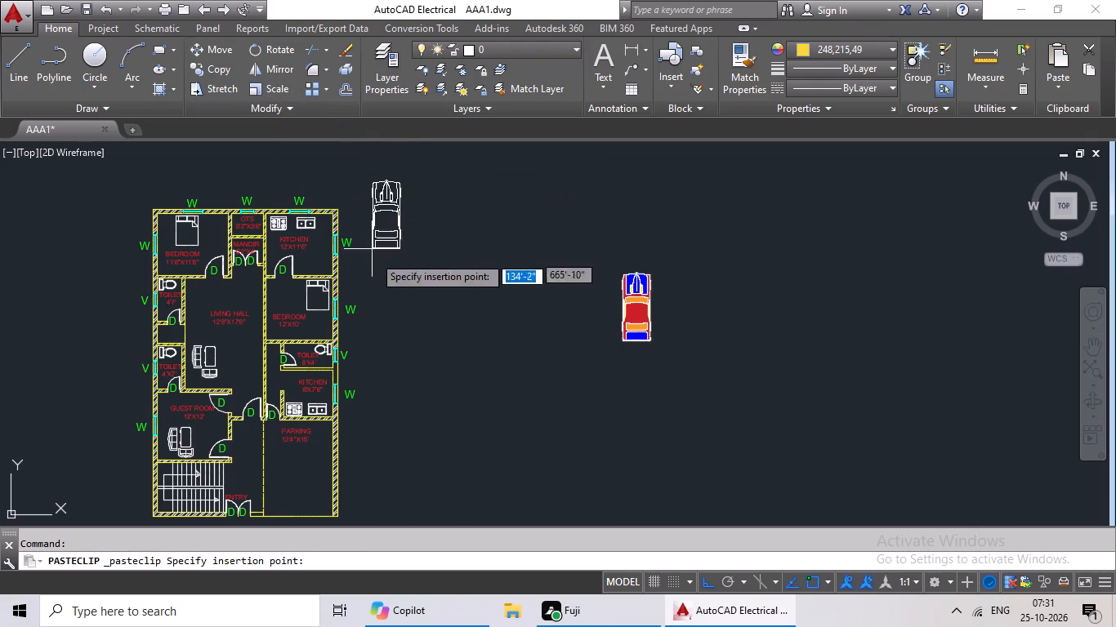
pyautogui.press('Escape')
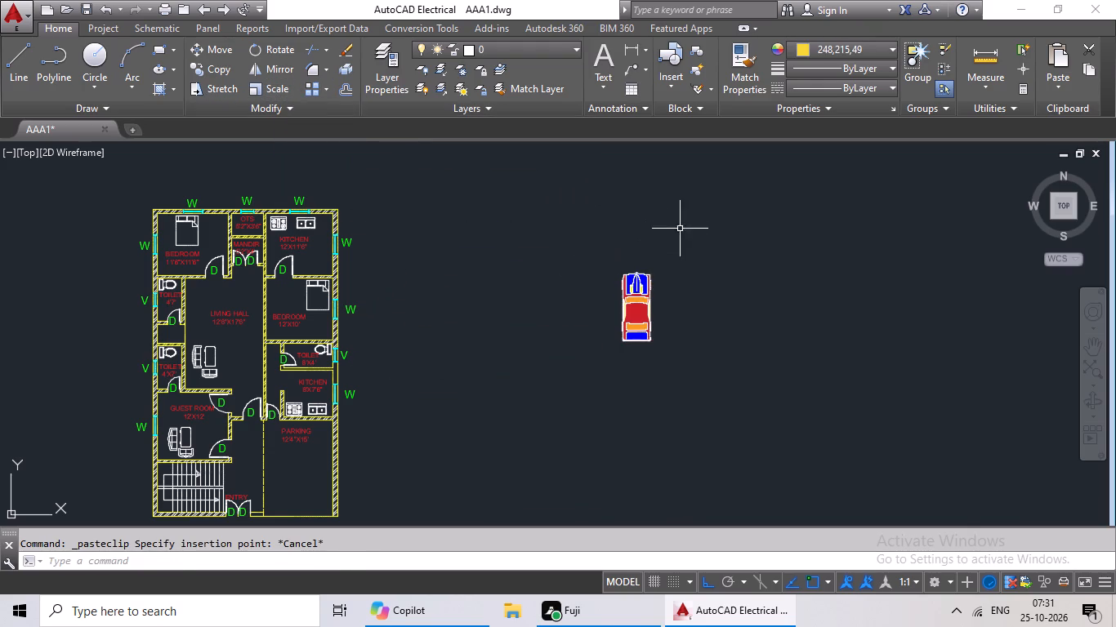
# Copy the coloured sports car and paste it into the parking bay, below the PARKING label.
pyautogui.moveTo(678, 224); pyautogui.dragTo(738, 369)
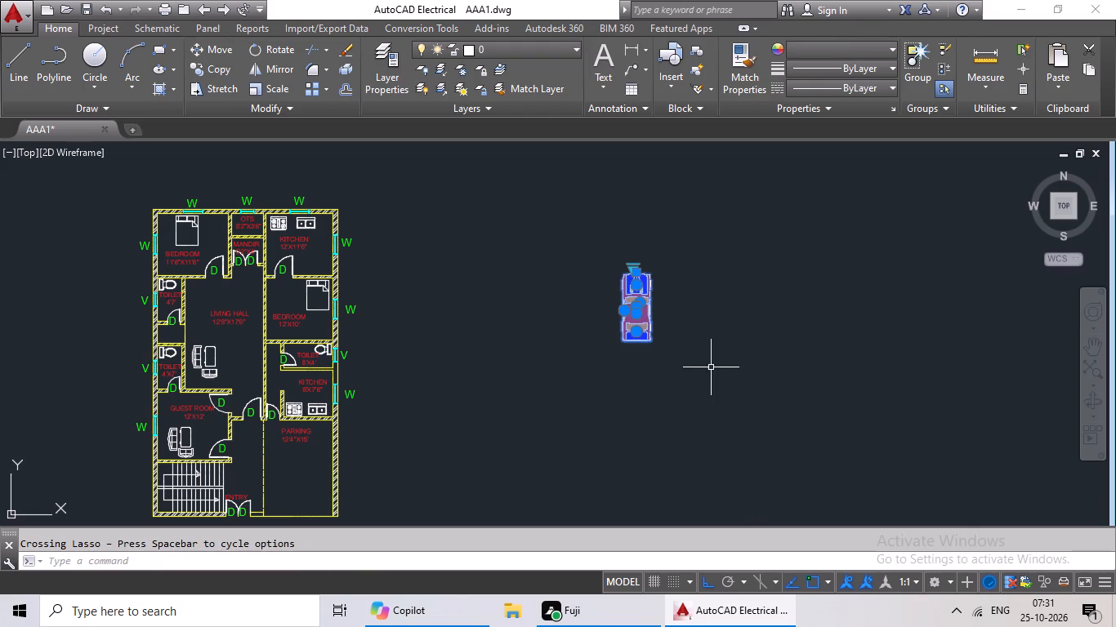
pyautogui.hotkey('ctrl', 'c')
pyautogui.hotkey('ctrl', 'v')
pyautogui.moveTo(540, 380); pyautogui.dragTo(570, 313, button='middle')
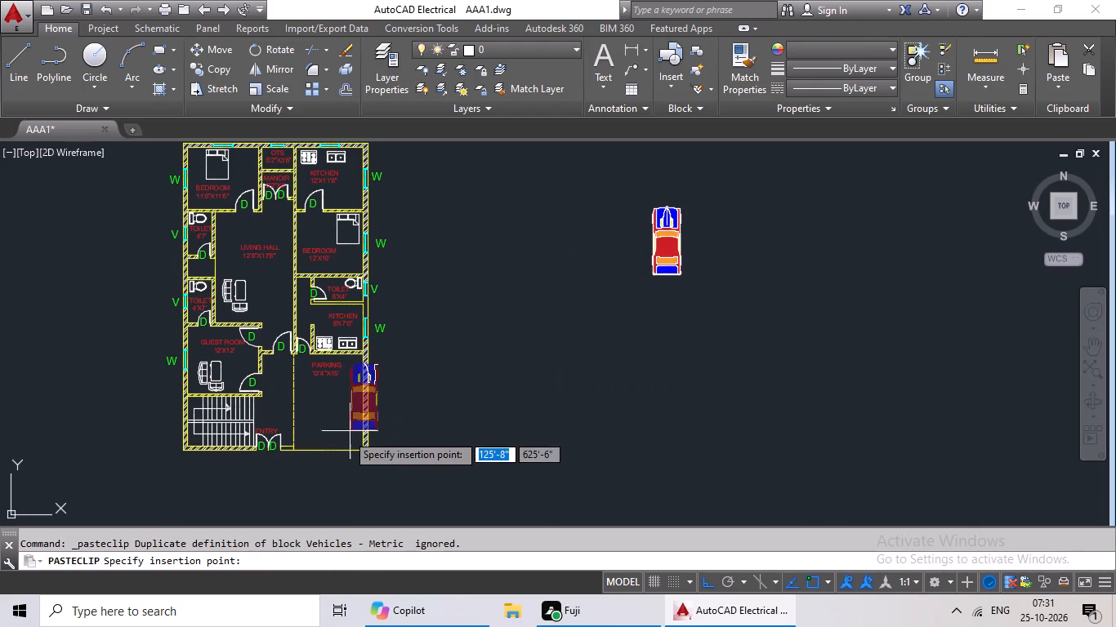
pyautogui.scroll(3, 326, 435)
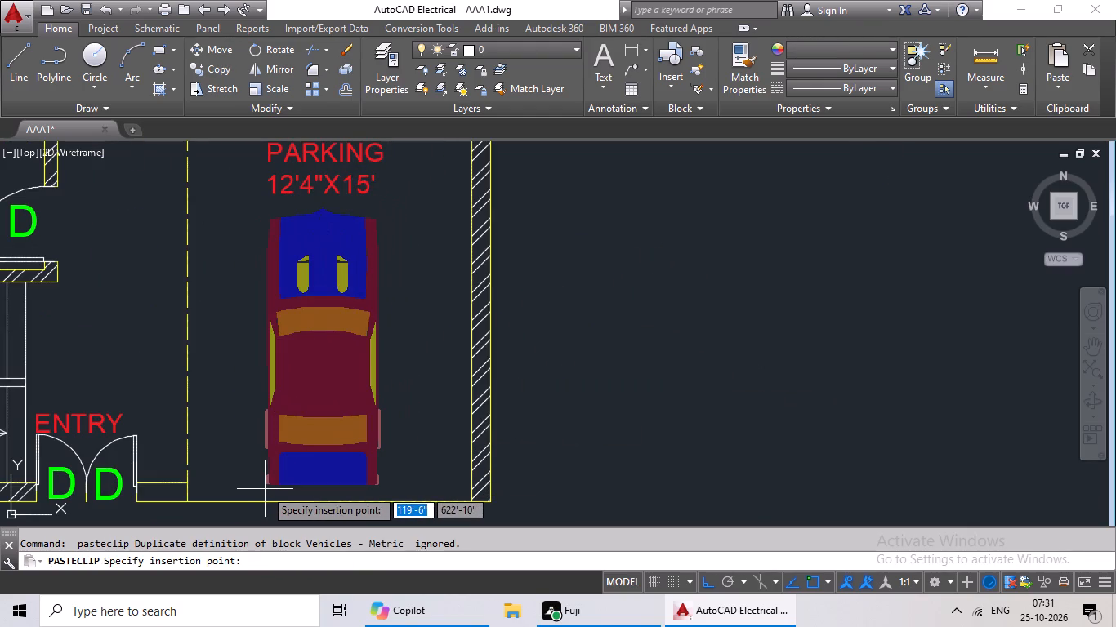
pyautogui.click(265, 489)
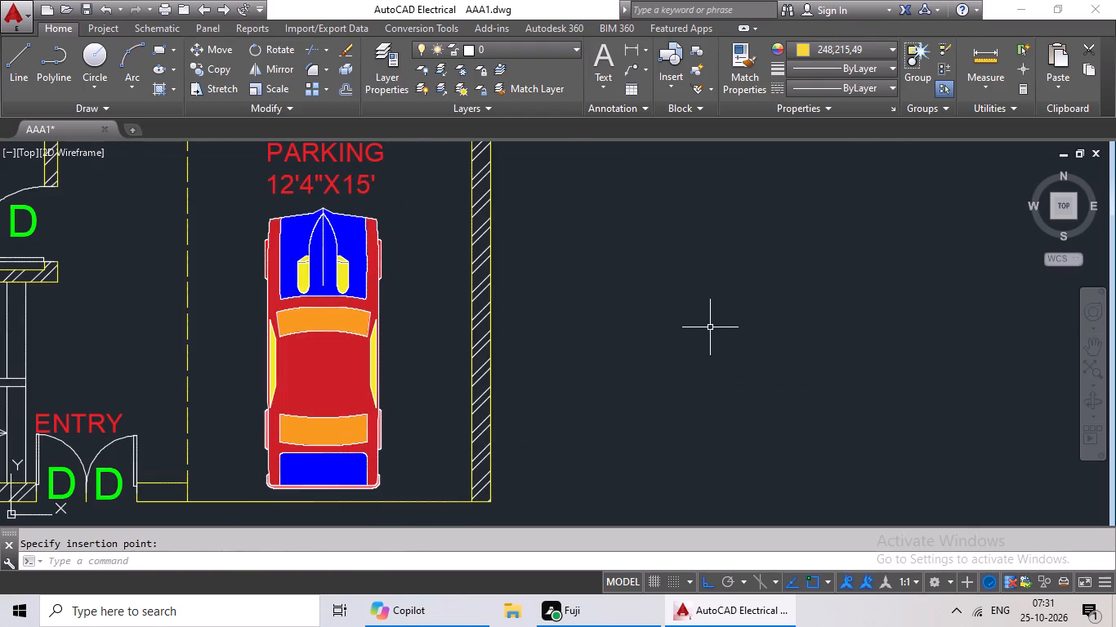
# Delete the original sports car standing outside the floor plan.
pyautogui.scroll(-2, 711, 326)
pyautogui.moveTo(776, 296); pyautogui.dragTo(445, 377, button='middle')
pyautogui.scroll(-2, 537, 313)
pyautogui.moveTo(567, 291); pyautogui.dragTo(529, 309, button='middle')
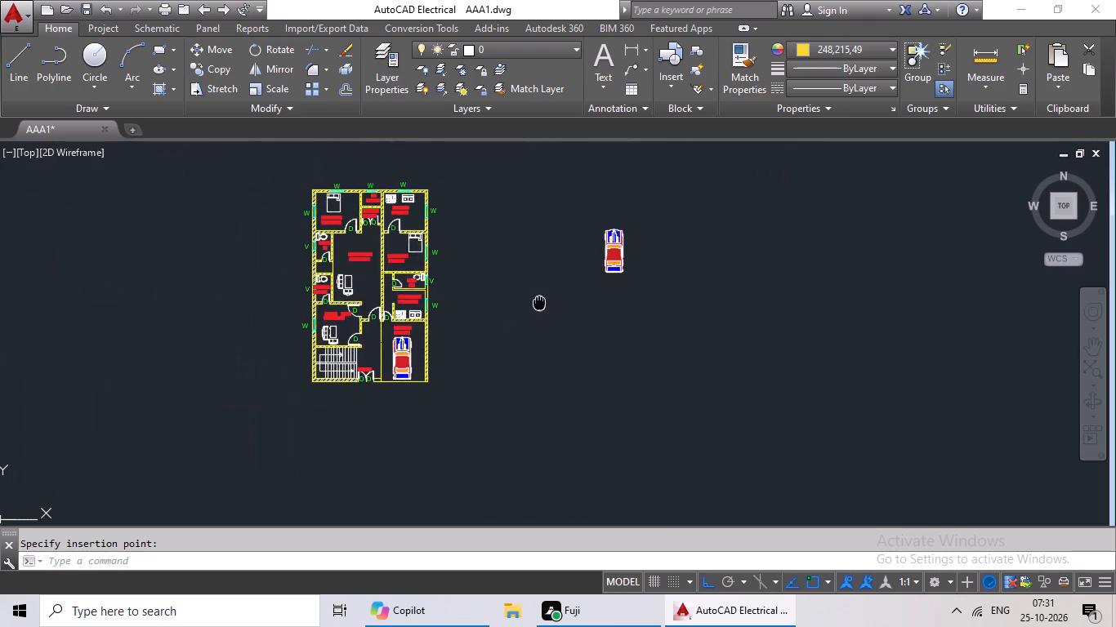
pyautogui.moveTo(529, 309); pyautogui.dragTo(478, 333, button='middle')
pyautogui.moveTo(594, 220); pyautogui.dragTo(623, 345)
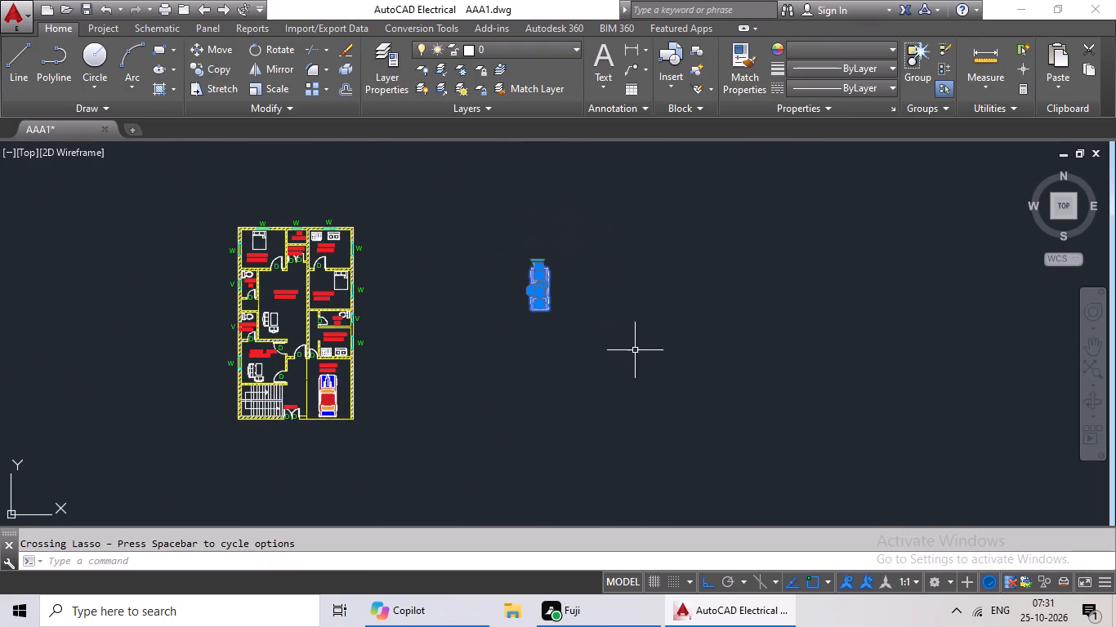
pyautogui.press('Delete')
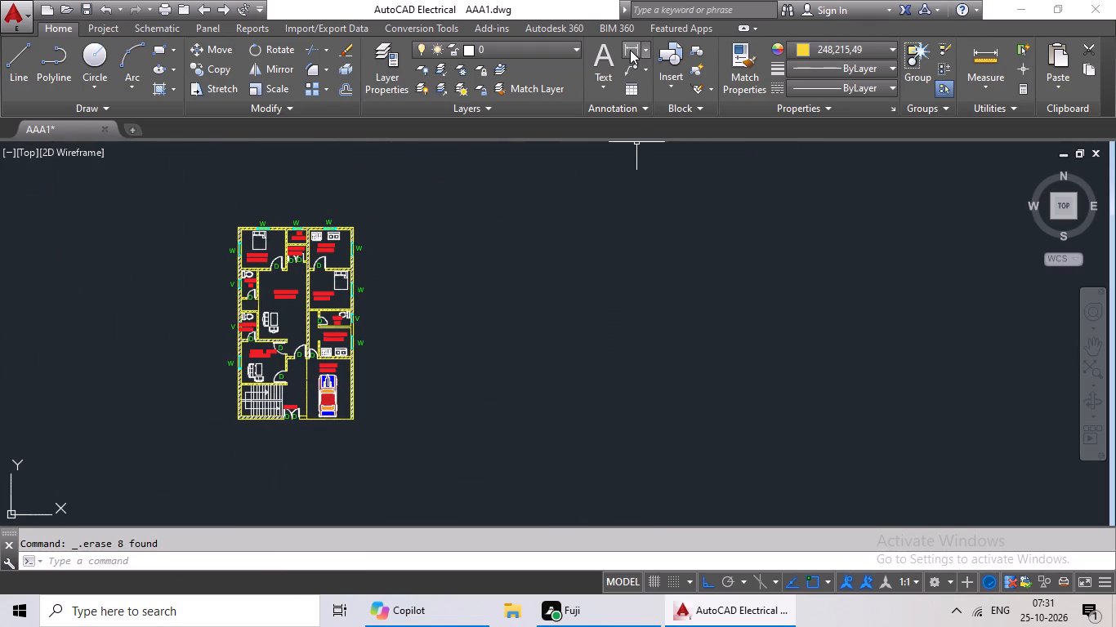
# Add a linear dimension for the house's overall width, placed above the top outer wall.
pyautogui.click(636, 47)
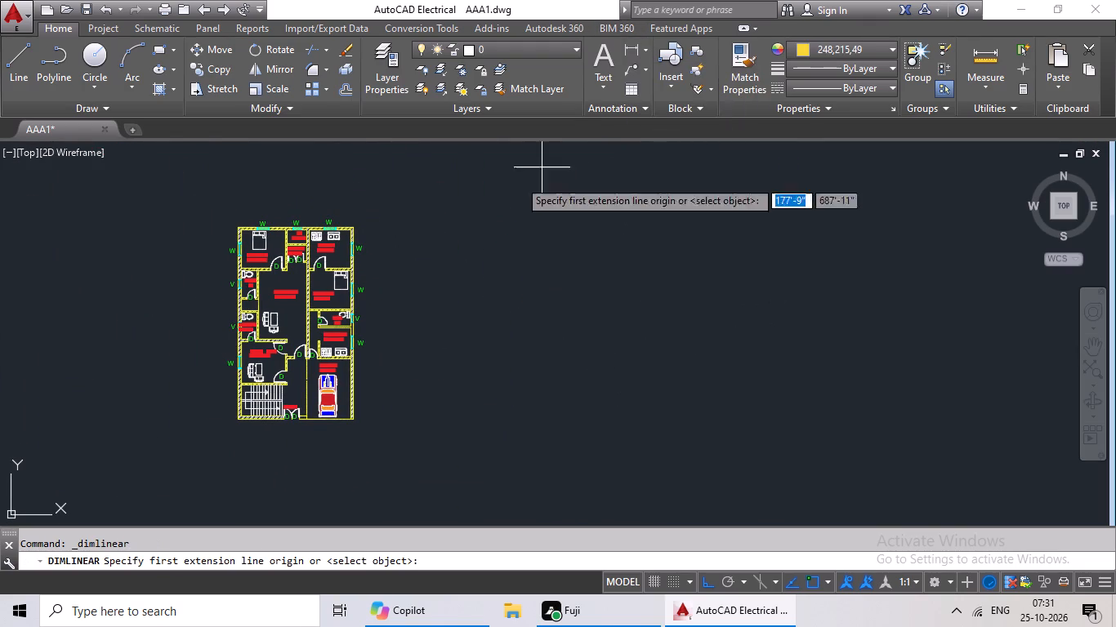
pyautogui.scroll(3, 245, 223)
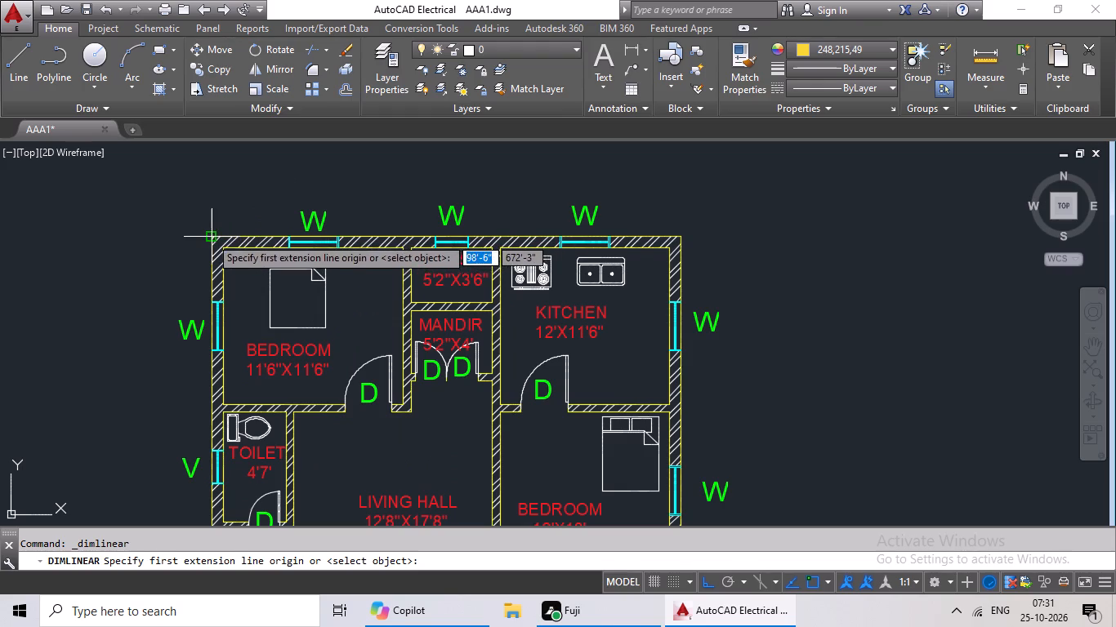
pyautogui.click(213, 238)
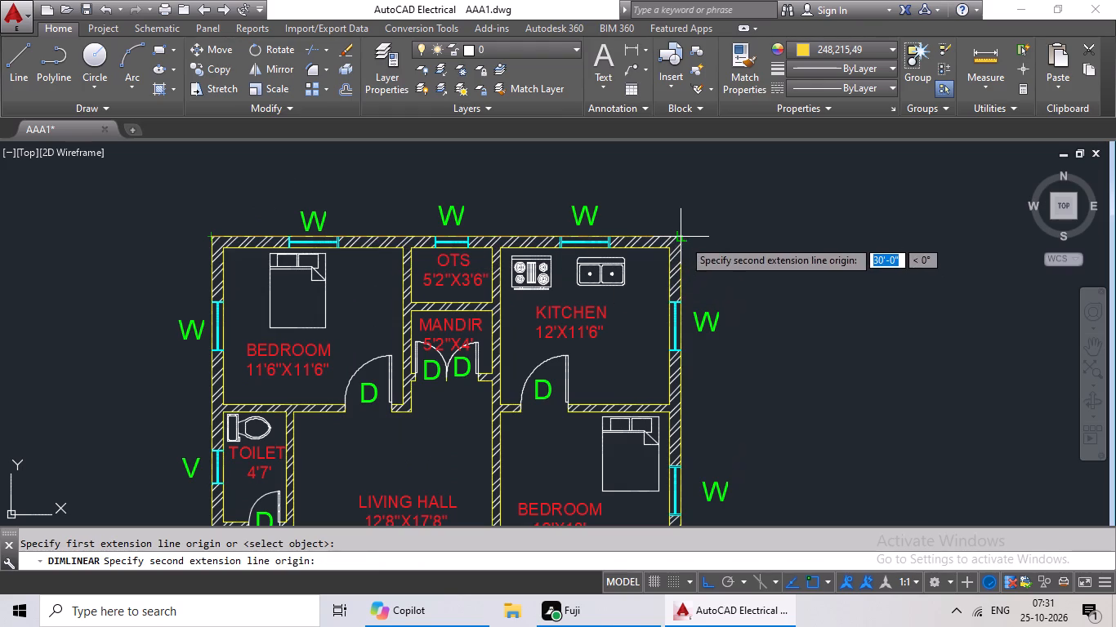
pyautogui.click(684, 237)
pyautogui.click(710, 165)
# Add a linear dimension for the house's overall depth, placed outside the right outer wall.
pyautogui.scroll(-2, 791, 211)
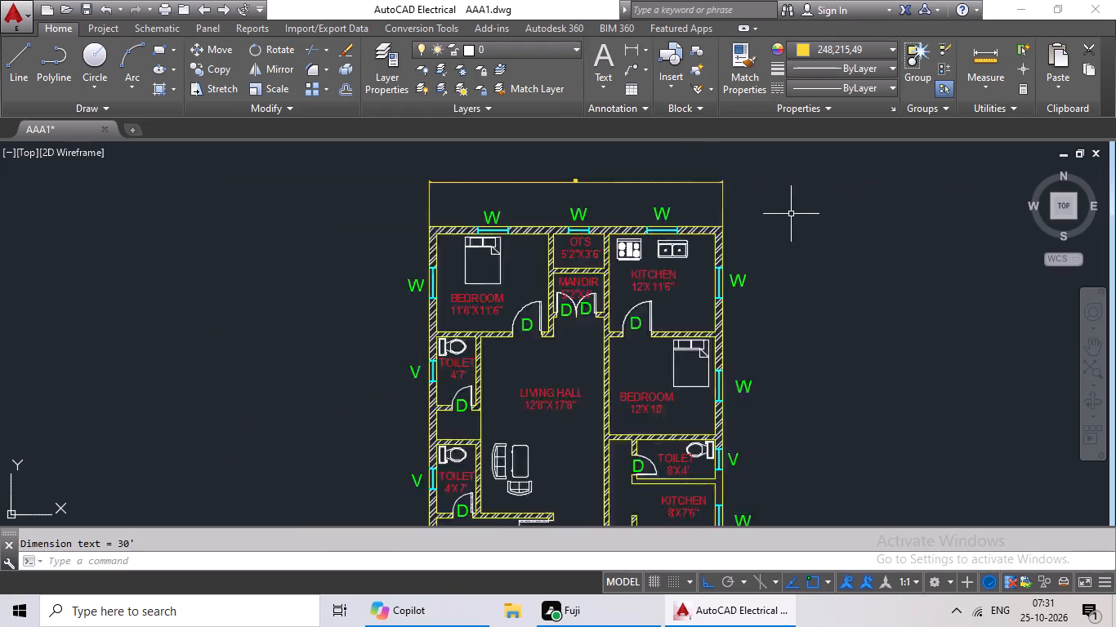
pyautogui.moveTo(800, 231); pyautogui.dragTo(645, 214, button='middle')
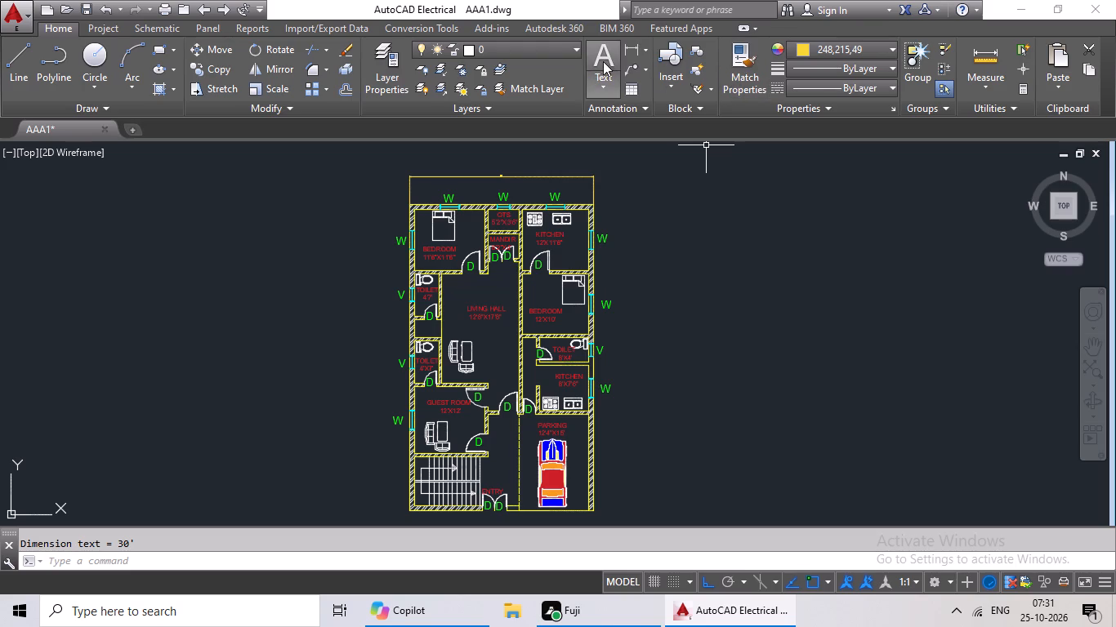
pyautogui.click(627, 49)
pyautogui.scroll(2, 591, 199)
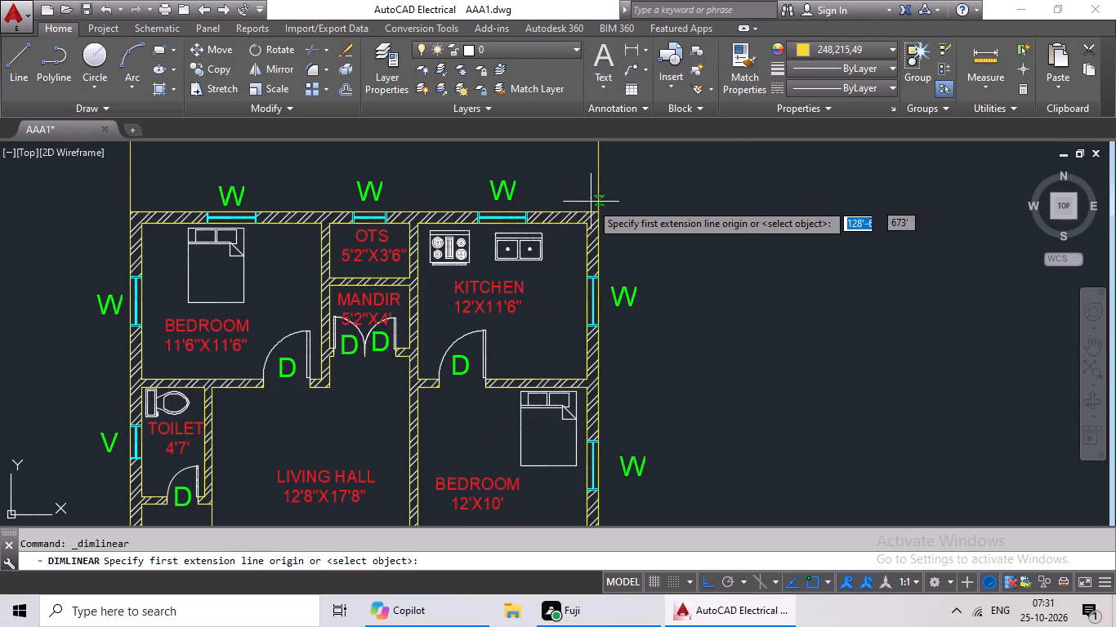
pyautogui.click(599, 212)
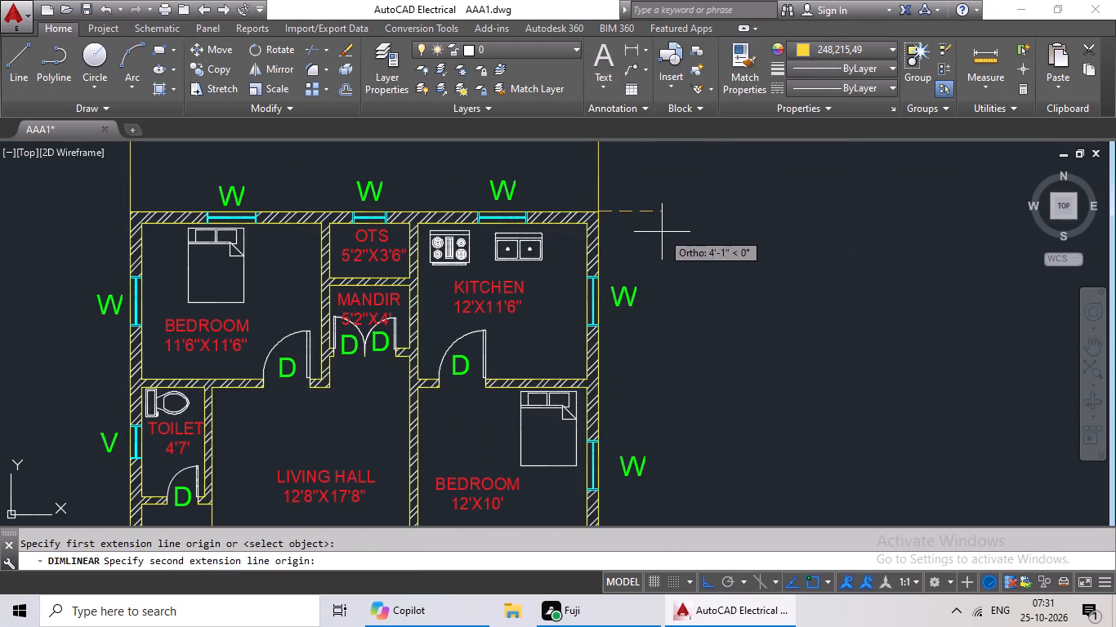
pyautogui.scroll(-2, 654, 242)
pyautogui.moveTo(647, 259); pyautogui.dragTo(598, 136, button='middle')
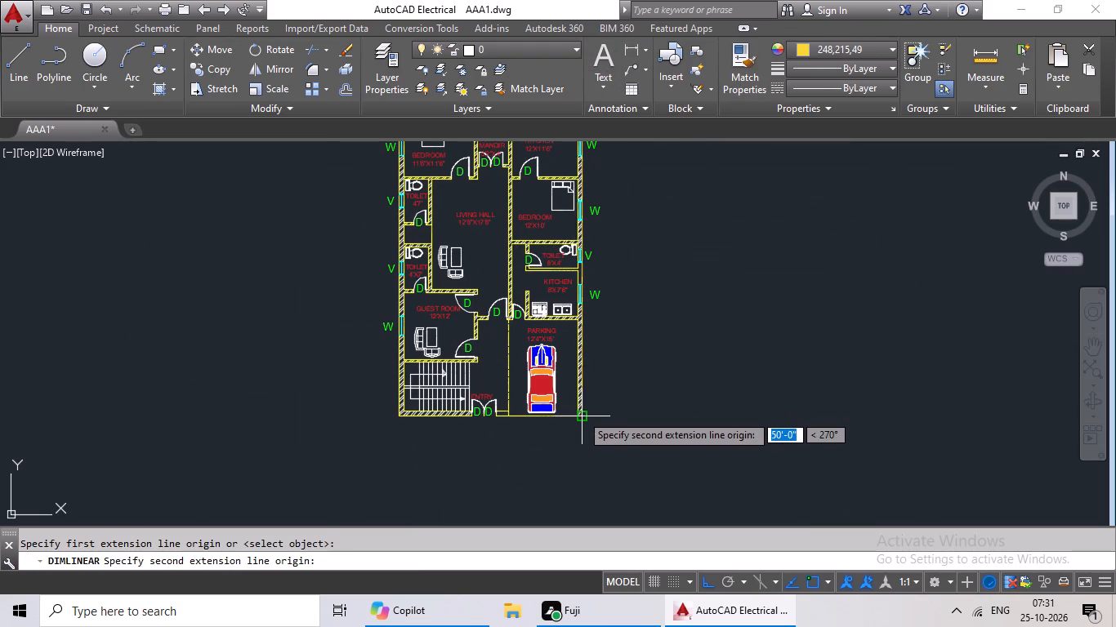
pyautogui.click(581, 414)
pyautogui.click(624, 411)
# Change the colour of the overall width and depth dimensions to Cyan.
pyautogui.moveTo(697, 274); pyautogui.dragTo(636, 378, button='middle')
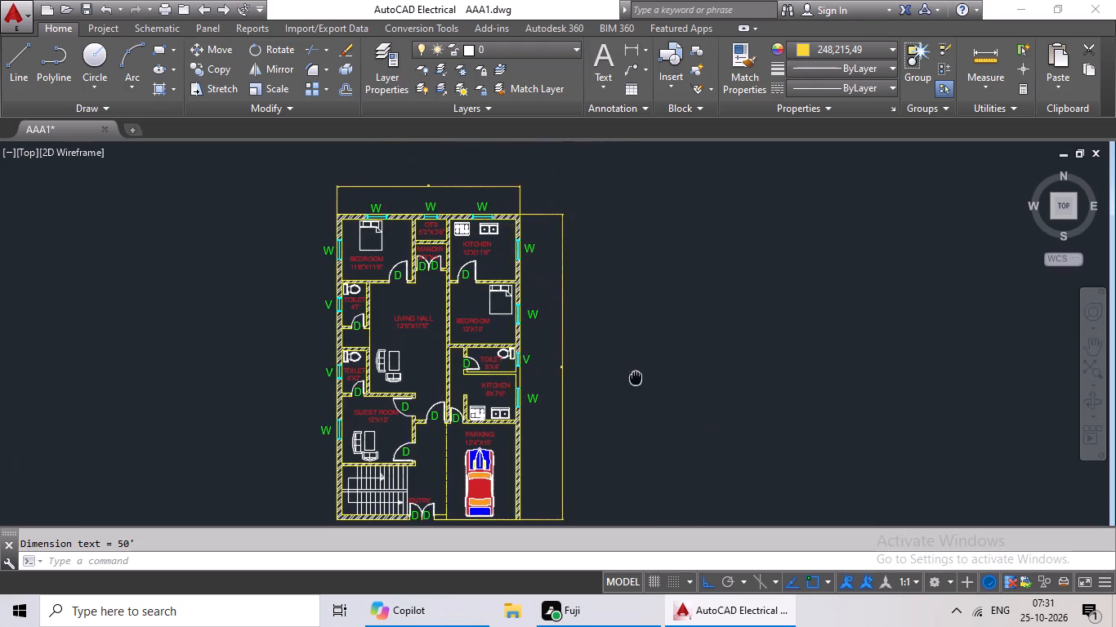
pyautogui.click(513, 186)
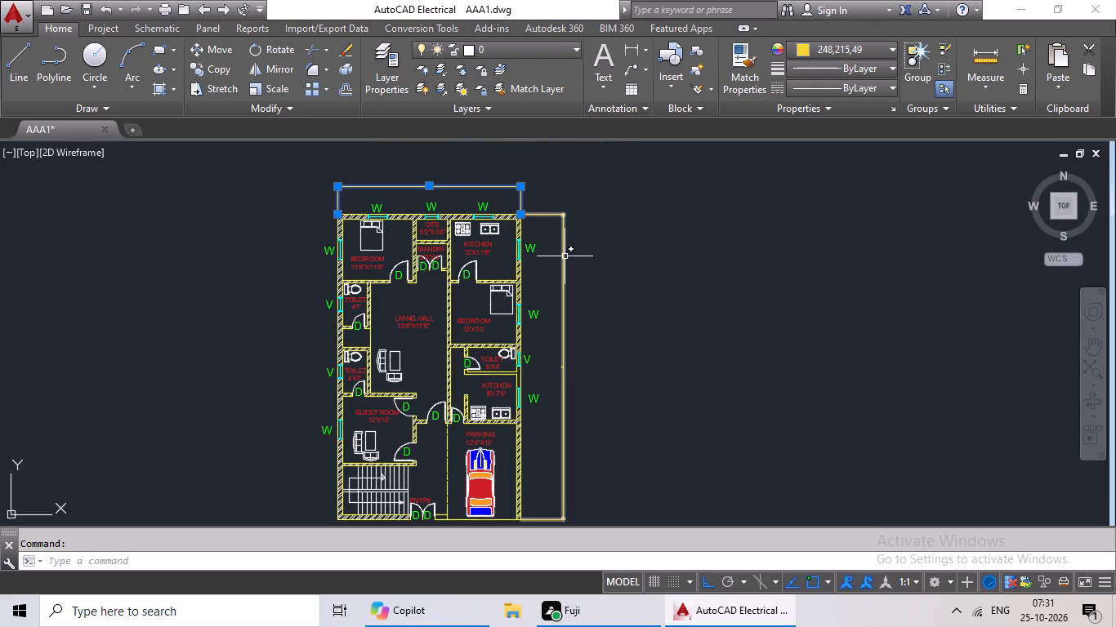
pyautogui.click(563, 259)
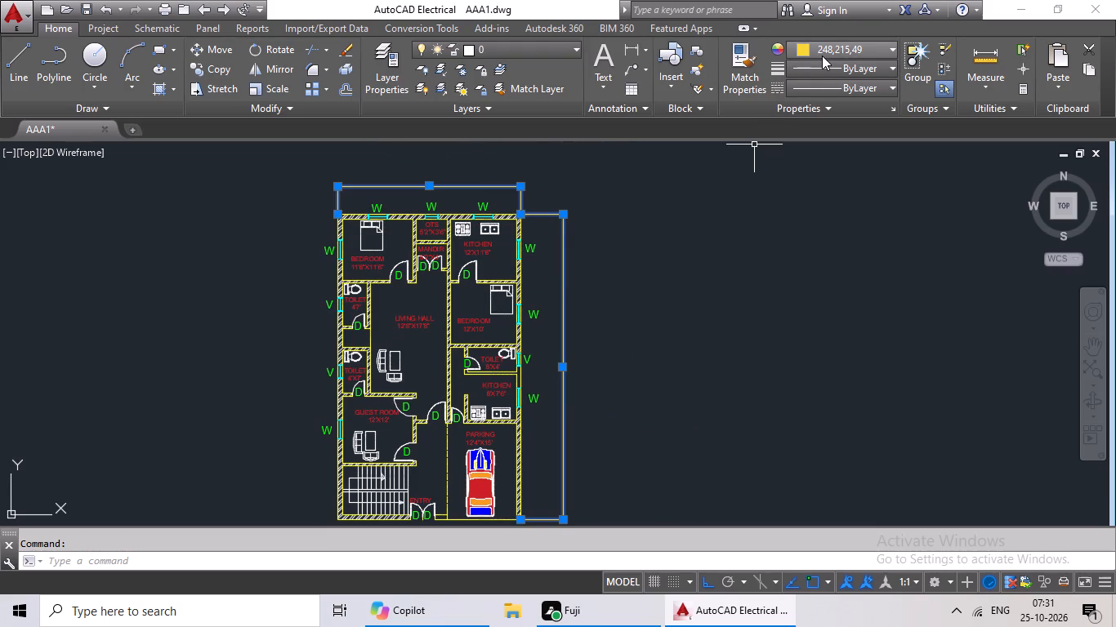
pyautogui.click(822, 56)
pyautogui.click(845, 220)
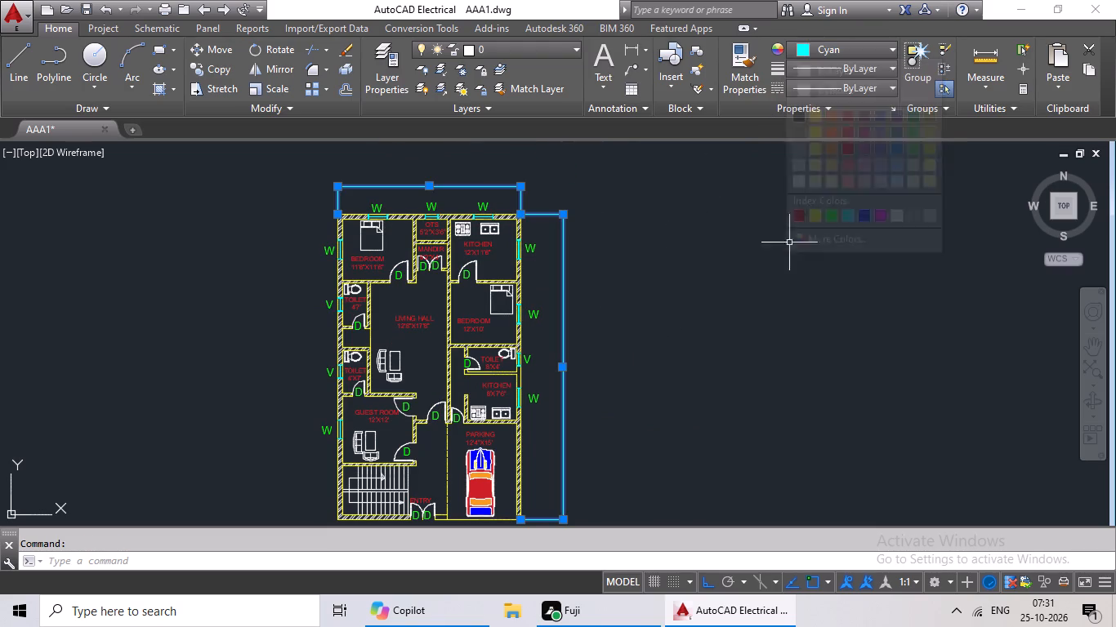
pyautogui.press('Escape')
# Set the text height of the overall width dimension above the plan to 1'-4".
pyautogui.scroll(2, 443, 192)
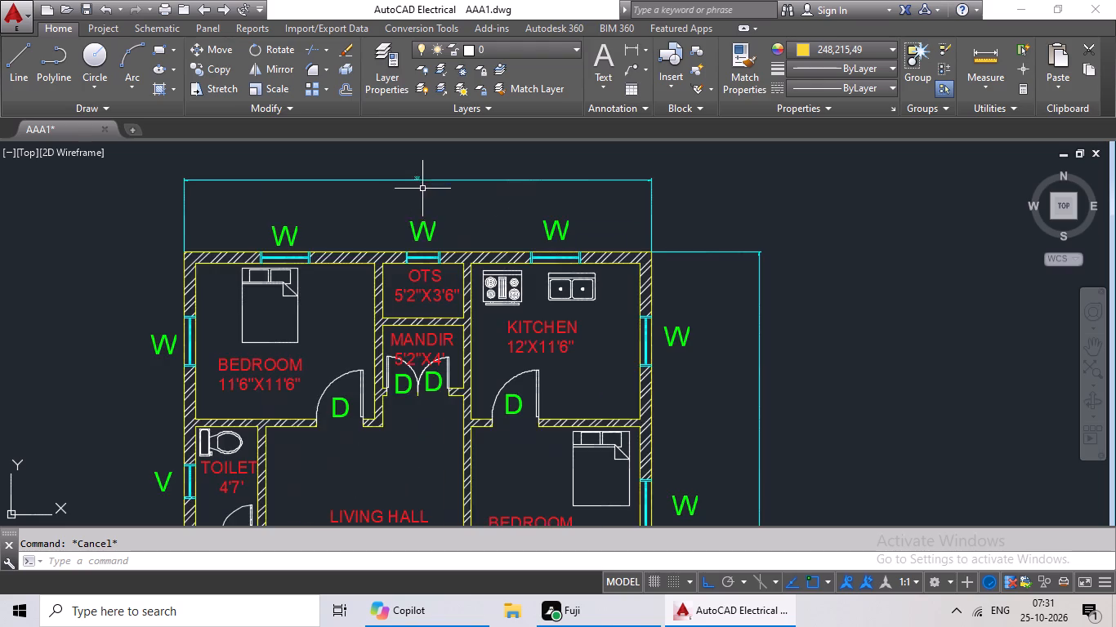
pyautogui.moveTo(401, 182); pyautogui.dragTo(401, 264, button='middle')
pyautogui.scroll(4, 401, 264)
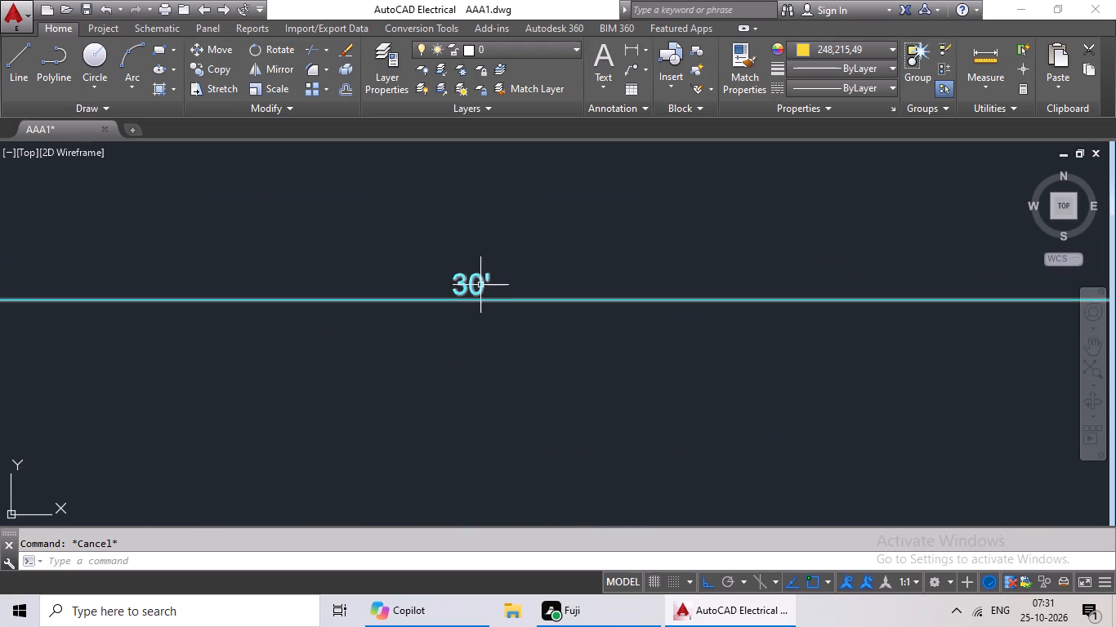
pyautogui.doubleClick(480, 285)
pyautogui.click(480, 286)
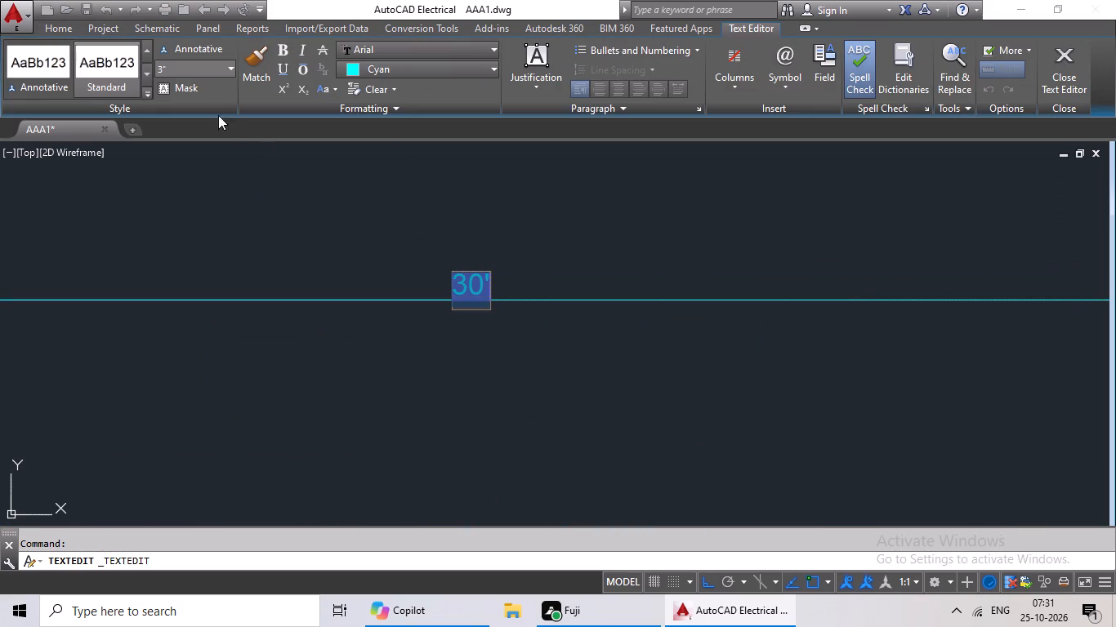
pyautogui.click(227, 69)
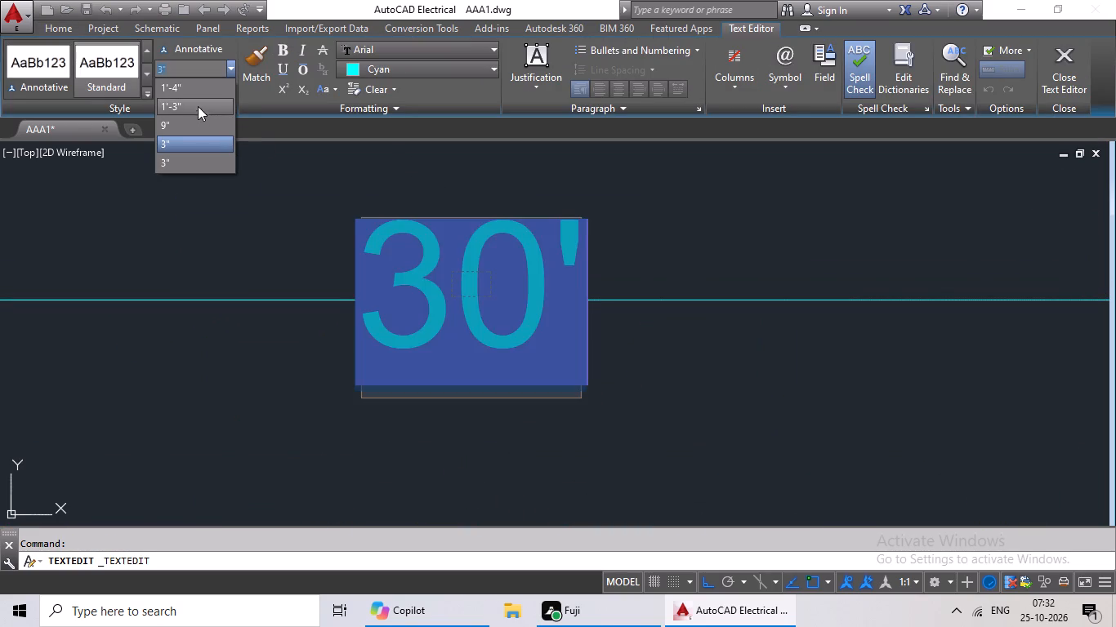
pyautogui.click(186, 92)
pyautogui.click(213, 206)
# Set the text height of the overall depth dimension beside the house plan to 1'-4".
pyautogui.scroll(-4, 259, 210)
pyautogui.scroll(-2, 388, 274)
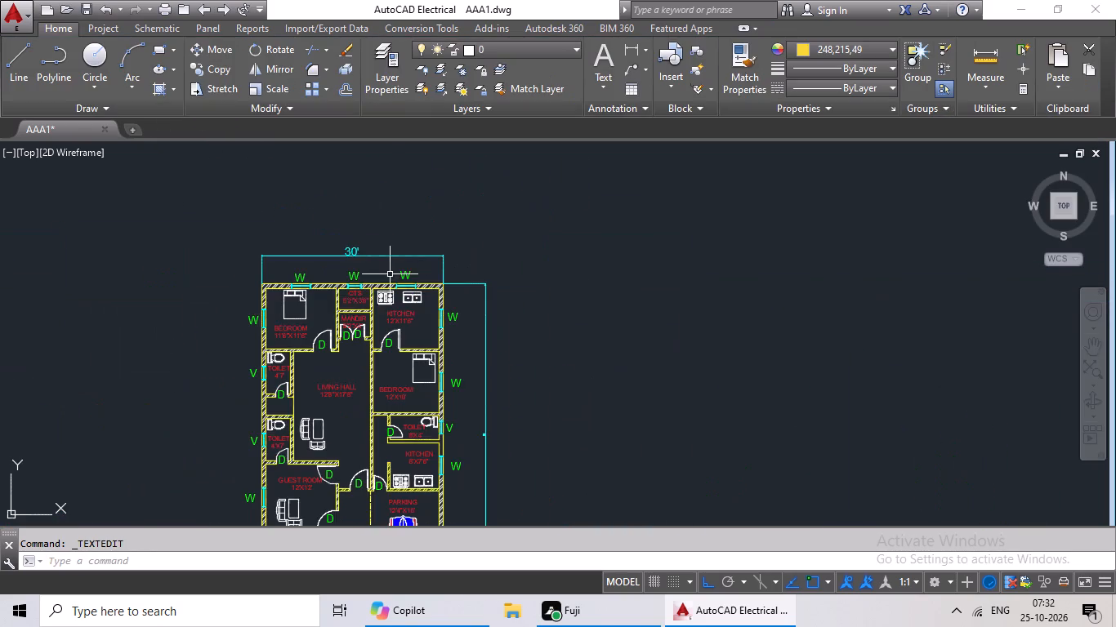
pyautogui.moveTo(385, 267); pyautogui.dragTo(343, 159, button='middle')
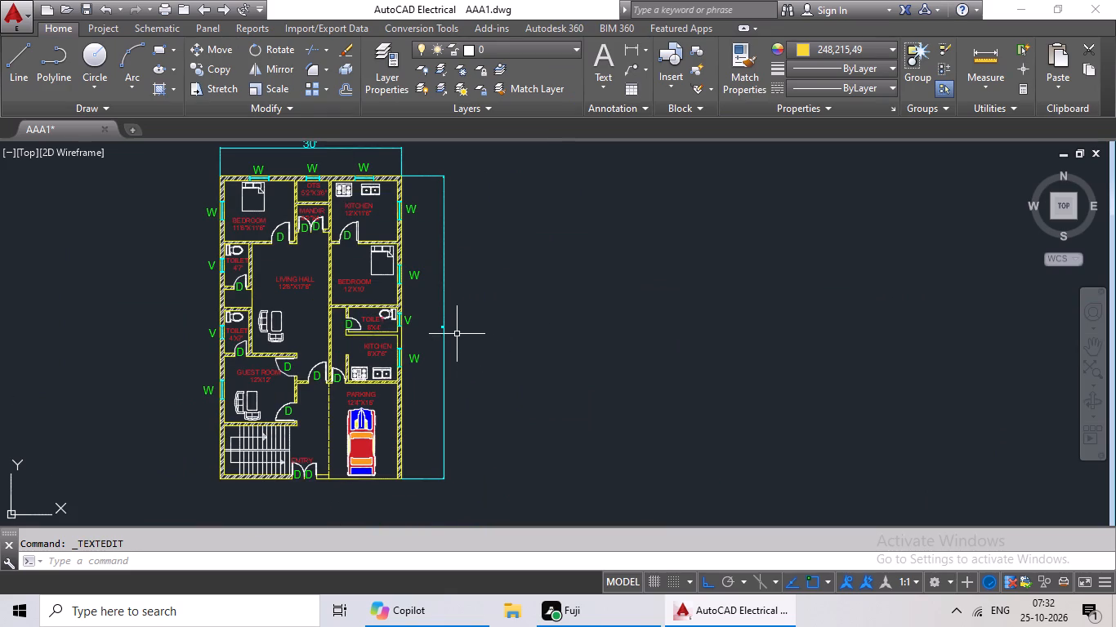
pyautogui.scroll(4, 446, 318)
pyautogui.scroll(2, 420, 381)
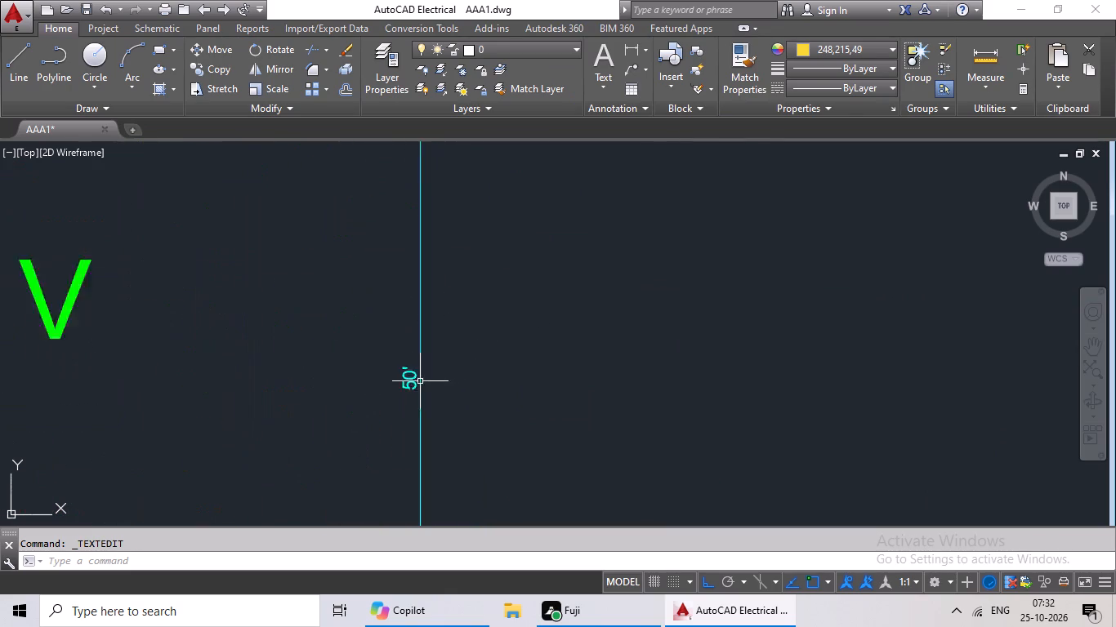
pyautogui.scroll(3, 401, 376)
pyautogui.doubleClick(395, 384)
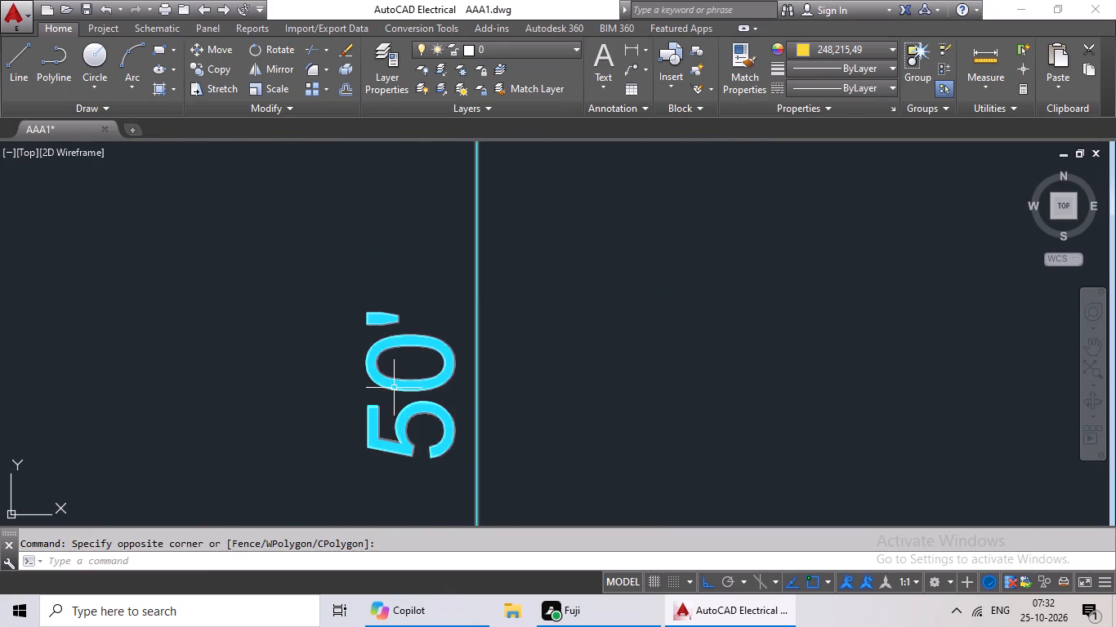
pyautogui.doubleClick(394, 388)
pyautogui.click(395, 387)
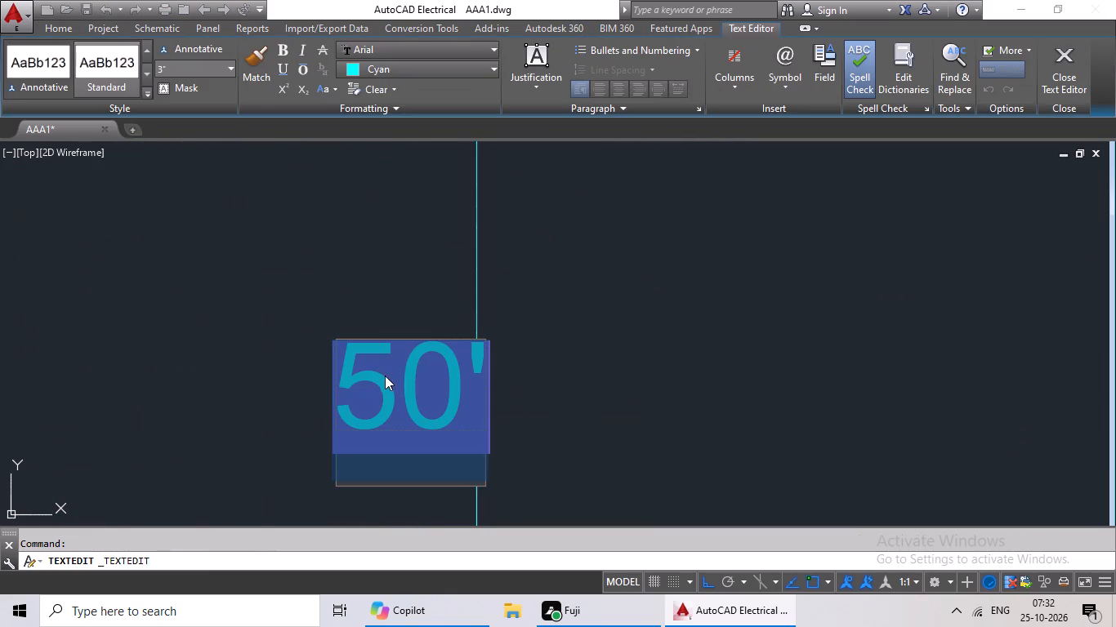
pyautogui.click(228, 73)
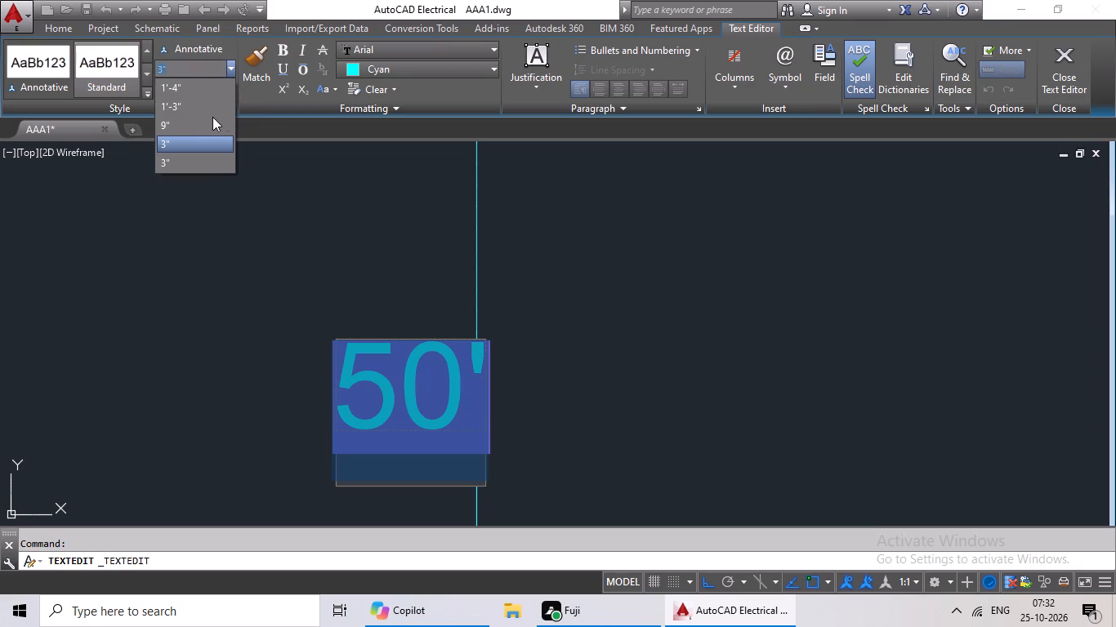
pyautogui.click(199, 95)
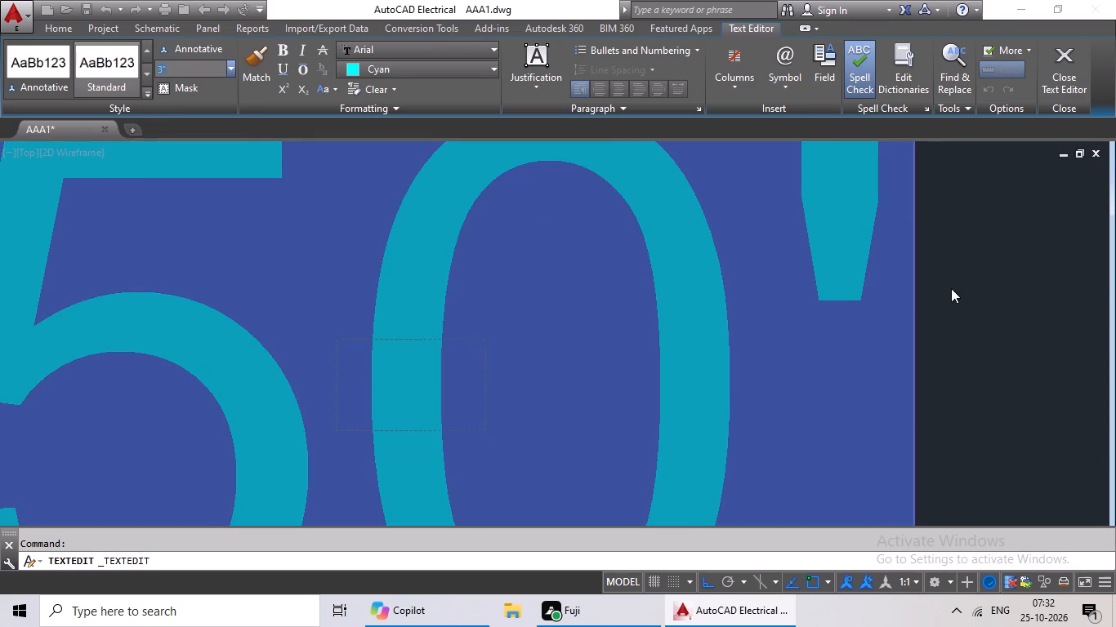
pyautogui.click(953, 286)
# Review the whole floor plan, checking how the overall width and depth dimension texts look.
pyautogui.scroll(-6, 957, 289)
pyautogui.moveTo(942, 297); pyautogui.dragTo(649, 304, button='middle')
pyautogui.scroll(-2, 650, 291)
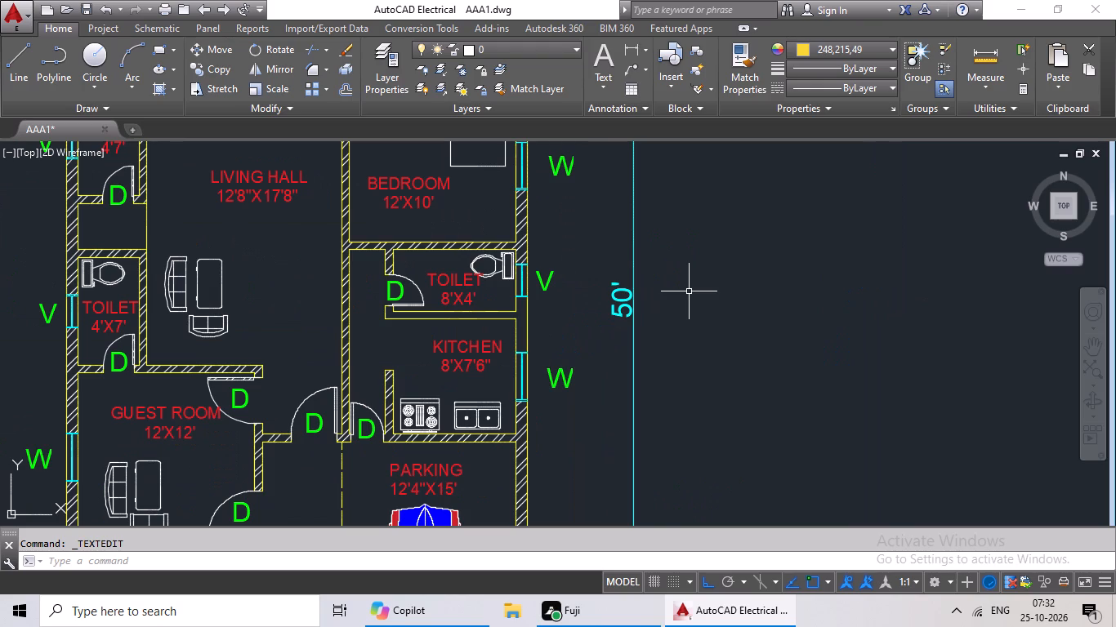
pyautogui.scroll(-3, 709, 322)
pyautogui.moveTo(744, 349); pyautogui.dragTo(560, 380, button='middle')
pyautogui.moveTo(605, 420); pyautogui.dragTo(544, 431, button='middle')
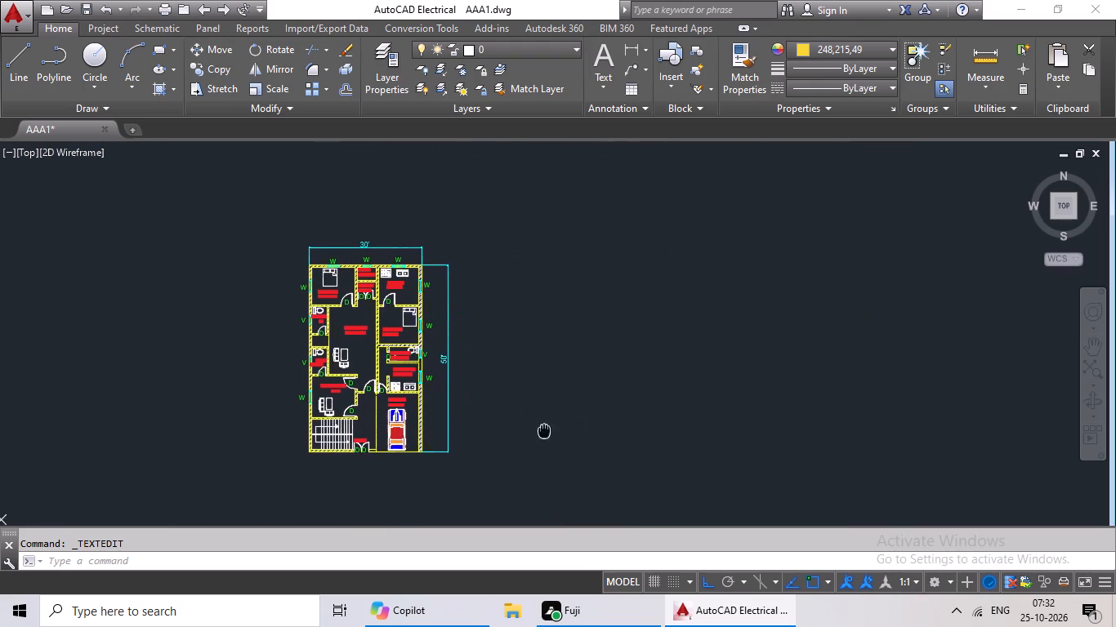
pyautogui.moveTo(544, 431); pyautogui.dragTo(532, 419, button='middle')
pyautogui.scroll(1, 479, 353)
pyautogui.moveTo(479, 353); pyautogui.dragTo(556, 381, button='middle')
pyautogui.scroll(1, 556, 381)
pyautogui.scroll(-1, 558, 380)
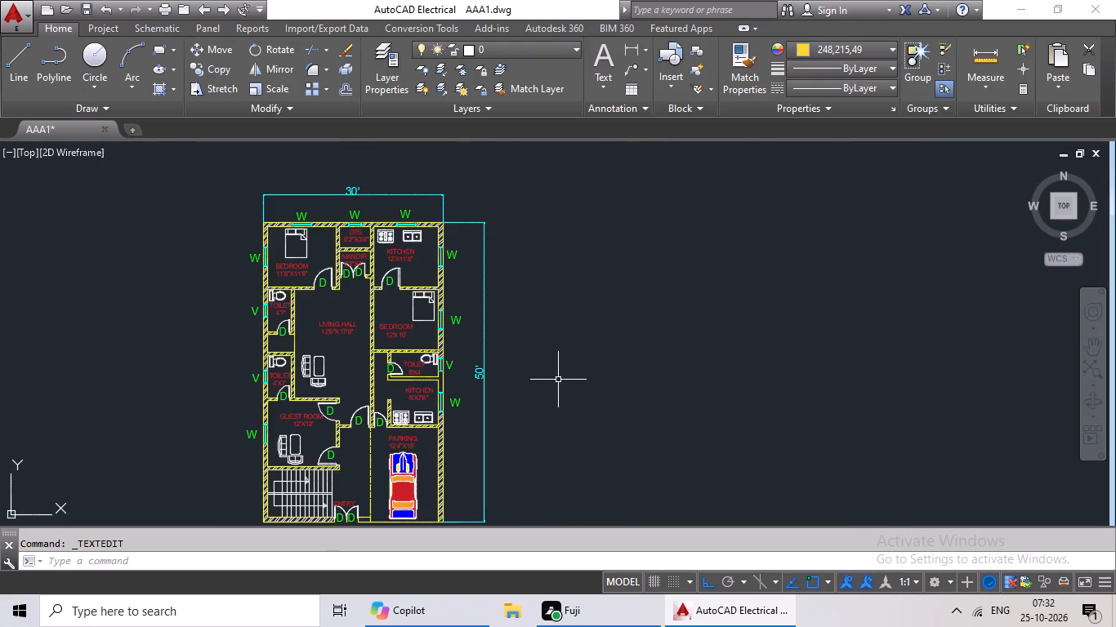
pyautogui.middleClick(566, 367)
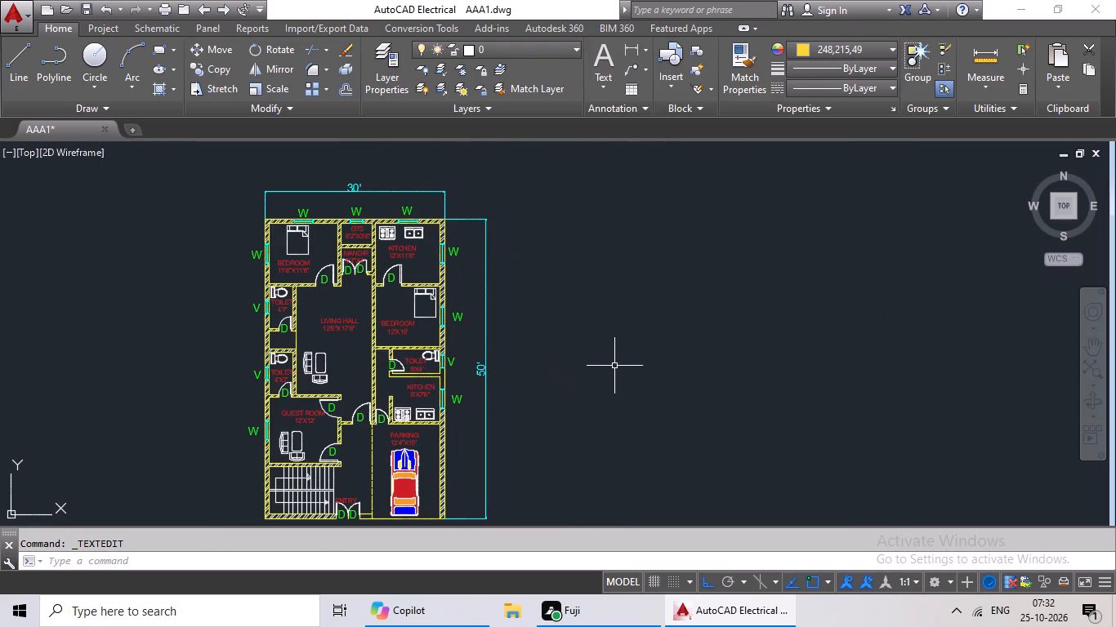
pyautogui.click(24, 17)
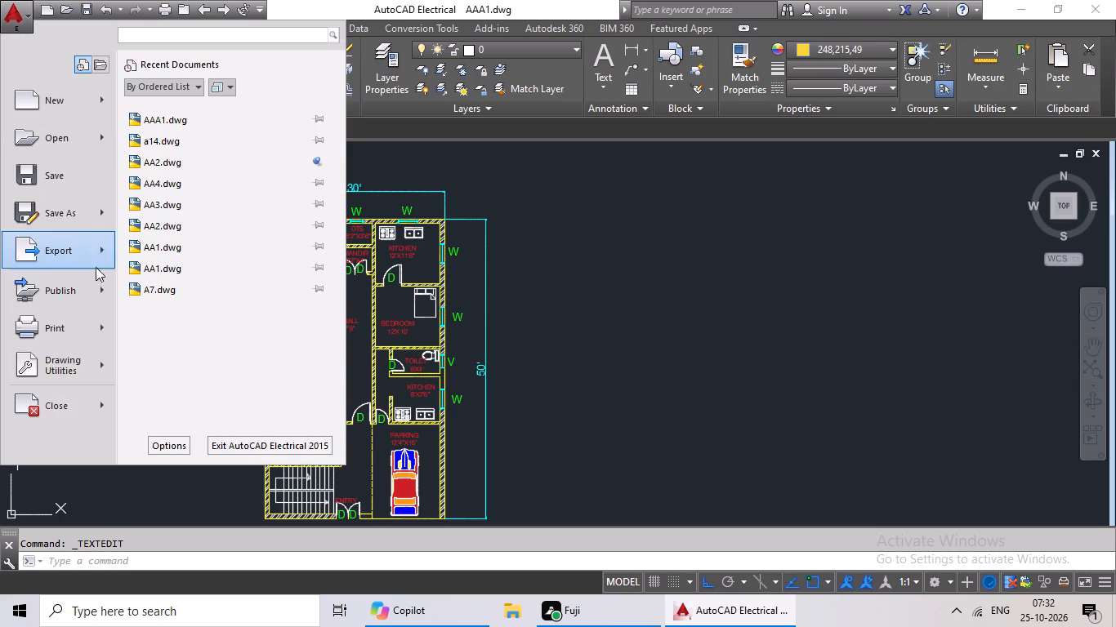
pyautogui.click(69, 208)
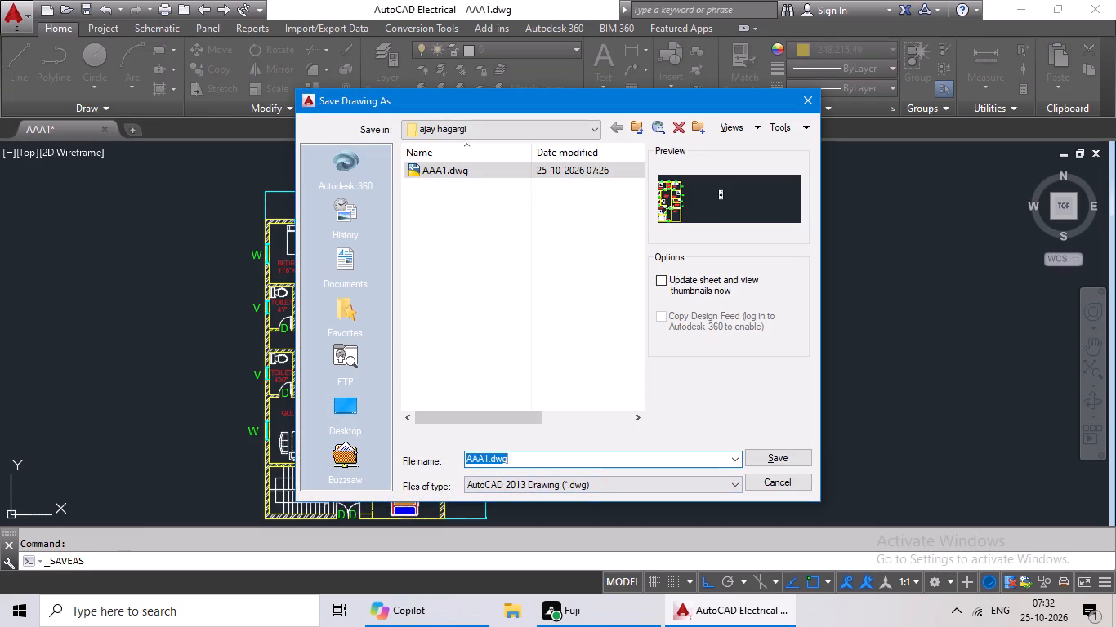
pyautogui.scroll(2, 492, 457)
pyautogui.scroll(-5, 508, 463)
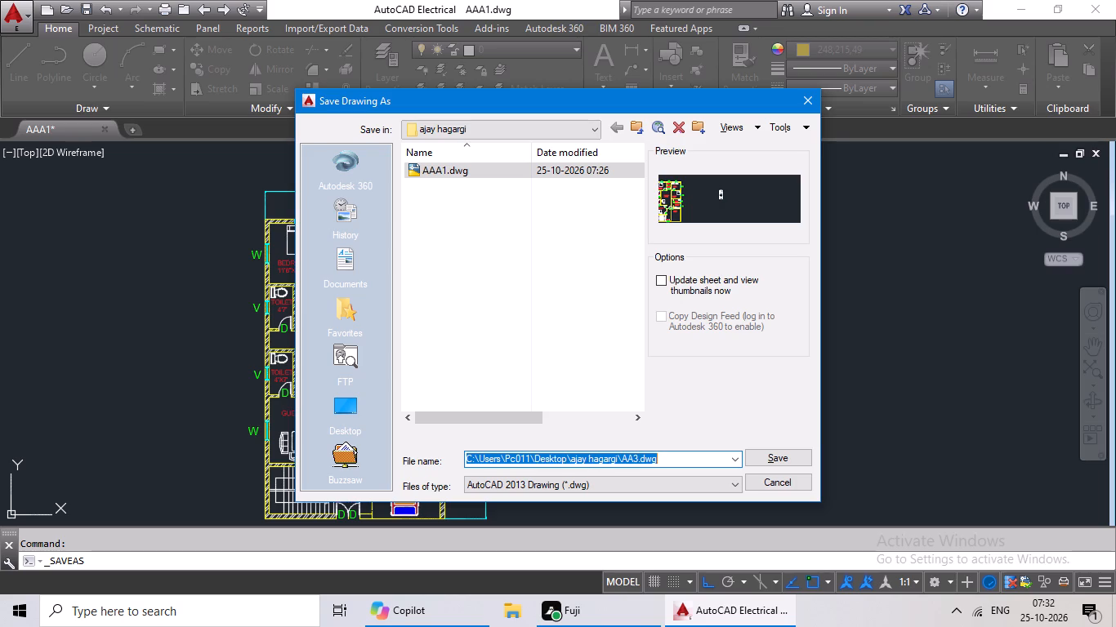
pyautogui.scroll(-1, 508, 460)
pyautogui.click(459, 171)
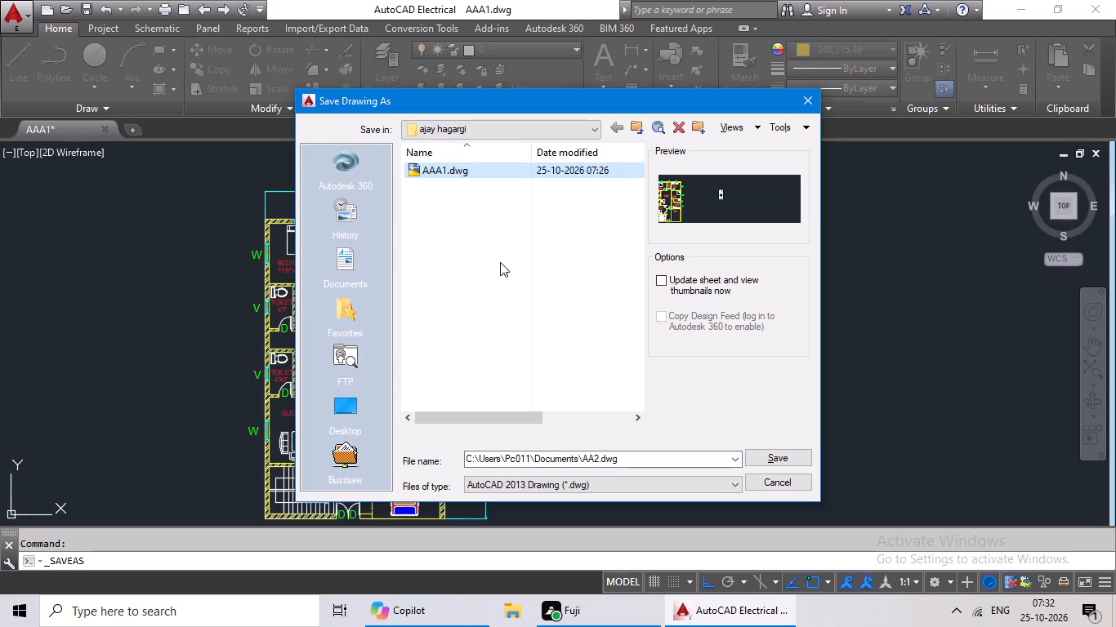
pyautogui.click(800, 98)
# Save the drawing under the new name AAA2.dwg in the same folder as AAA1.dwg.
pyautogui.click(23, 14)
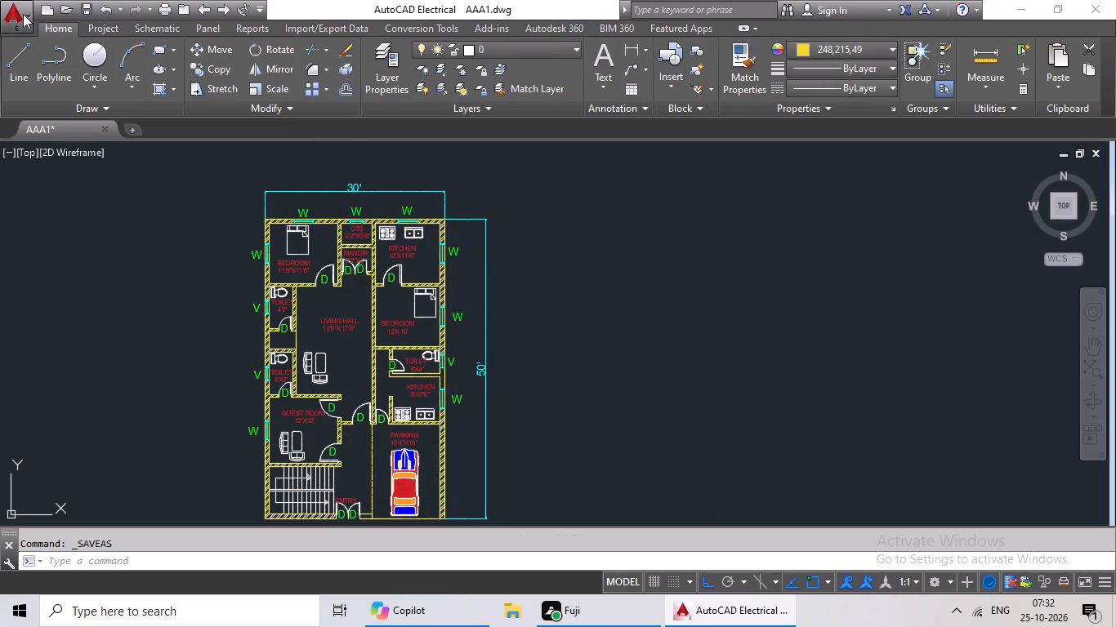
pyautogui.click(65, 212)
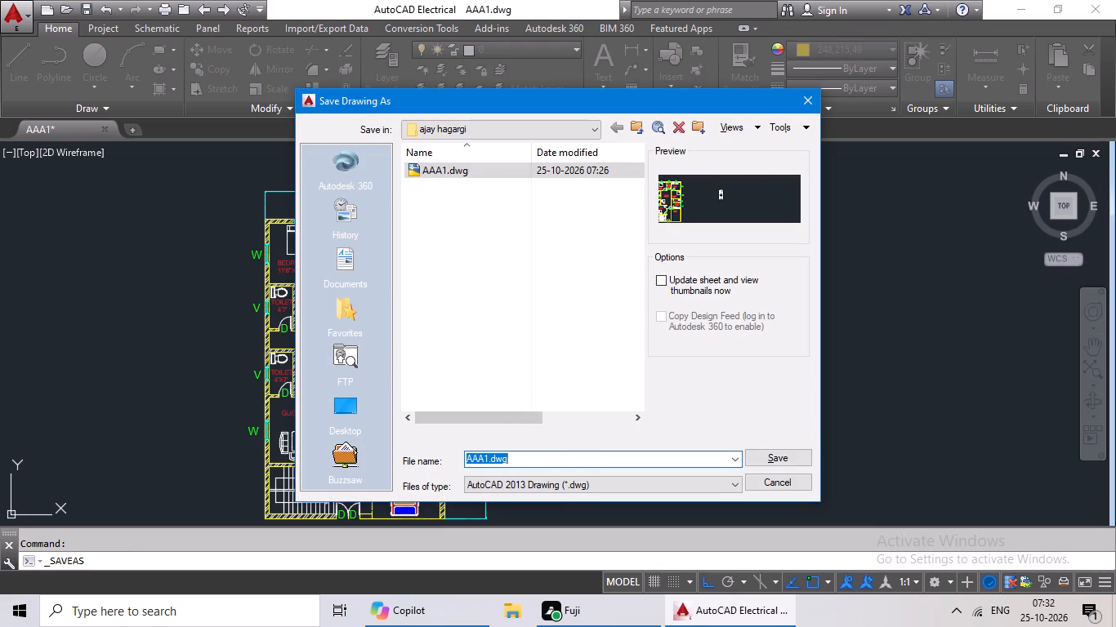
pyautogui.click(487, 459)
pyautogui.press('BackSpace')
pyautogui.press('2')
pyautogui.click(780, 456)
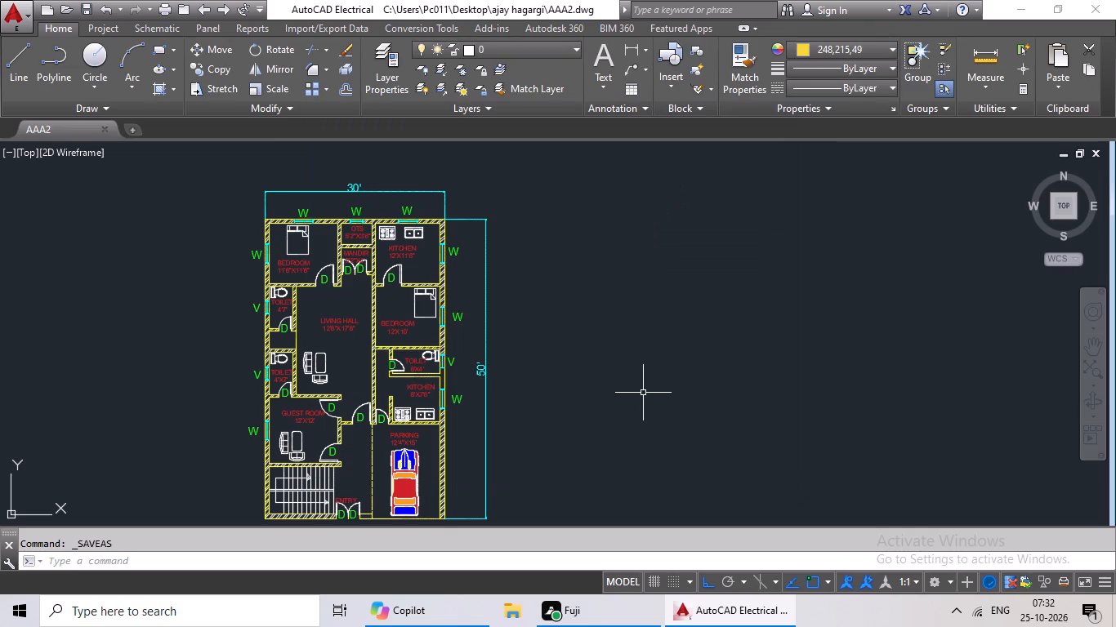
# Turn off command logging with the LOGFILEOFF command.
pyautogui.write('log')
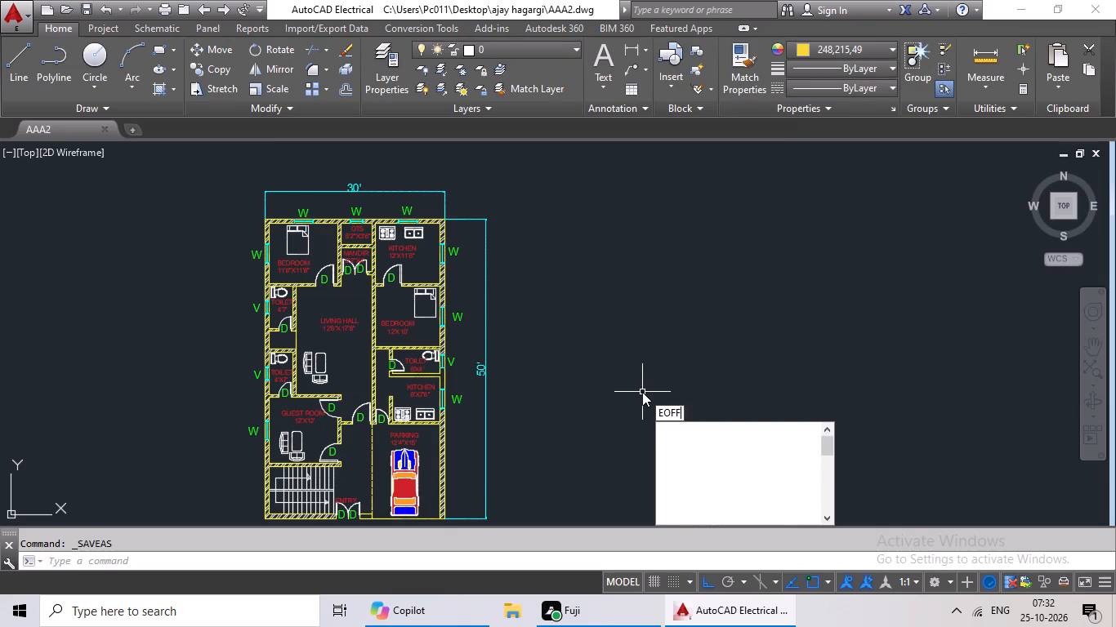
pyautogui.click(704, 432)
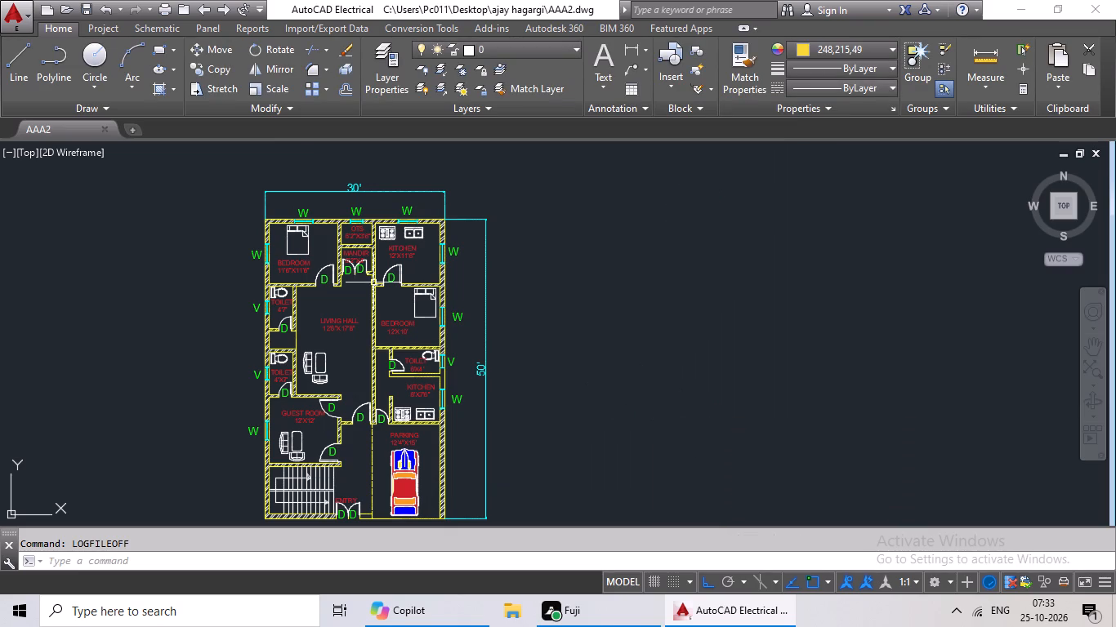
# Save the drawing as AAA2.dwg again, replacing the existing file.
pyautogui.click(29, 19)
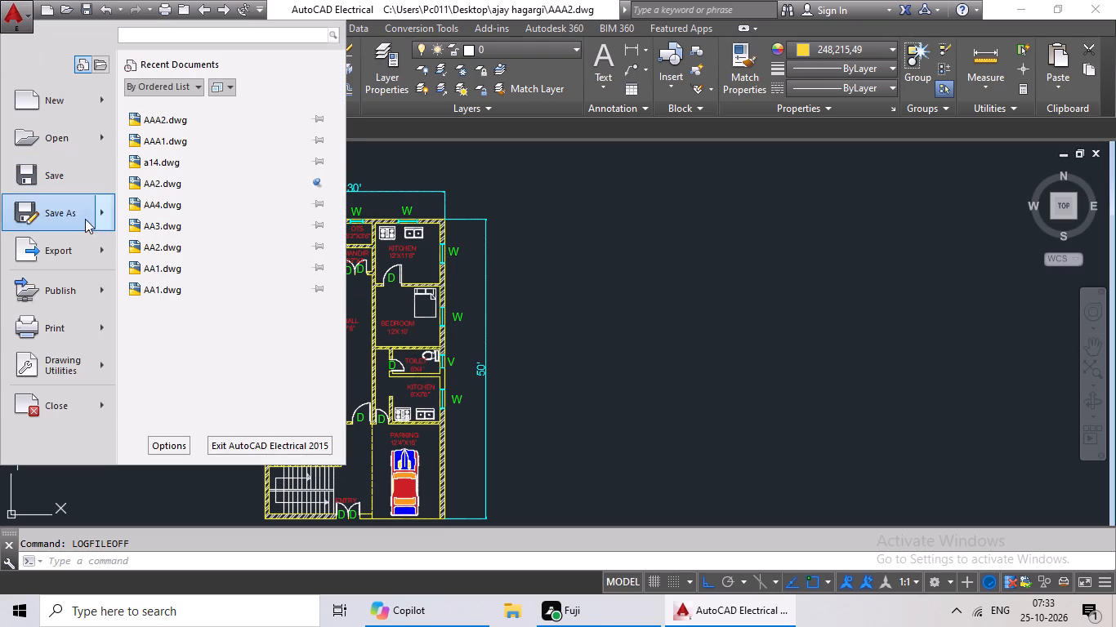
pyautogui.click(80, 220)
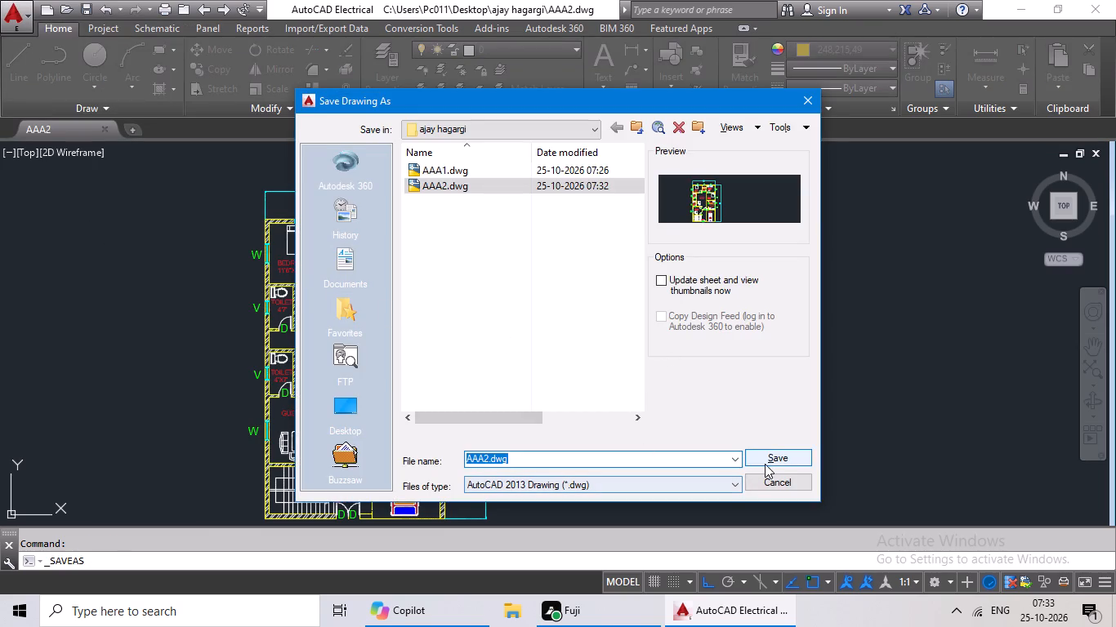
pyautogui.click(765, 462)
pyautogui.click(555, 345)
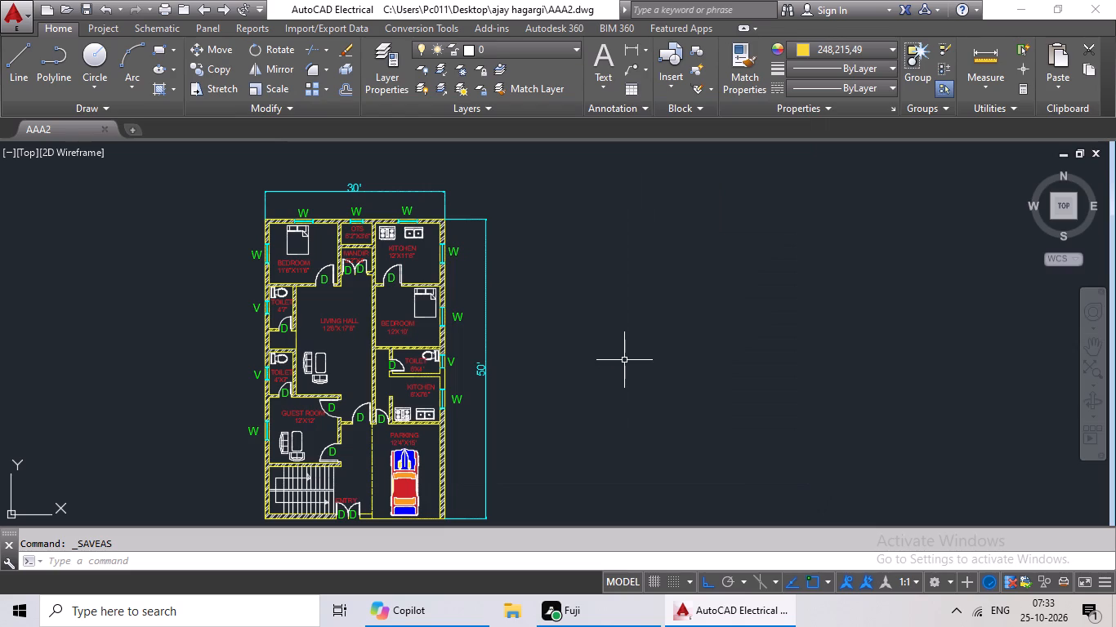
# Set up the plot with the previous plot settings and a plot window enclosing the whole floor plan and its overall dimensions.
pyautogui.hotkey('ctrl', 'p')
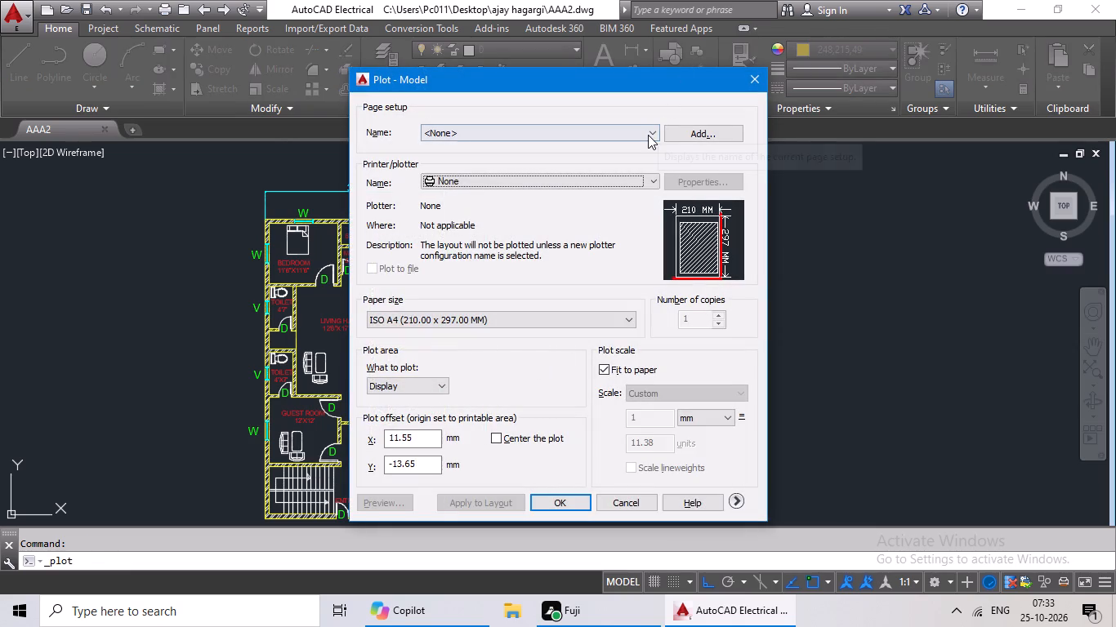
pyautogui.click(648, 135)
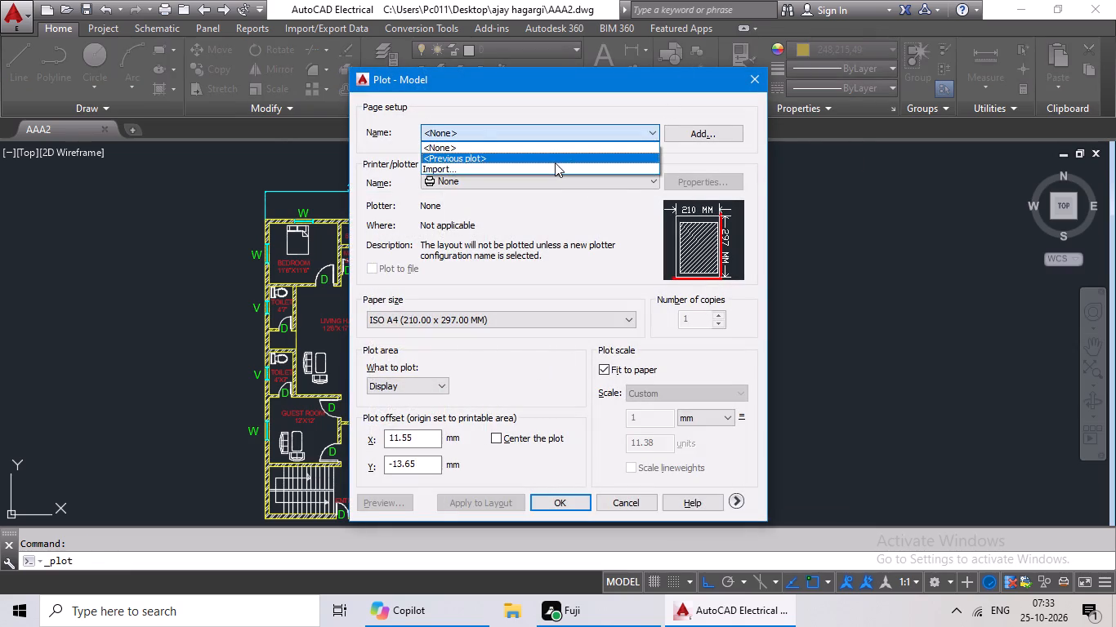
pyautogui.click(555, 162)
pyautogui.click(496, 378)
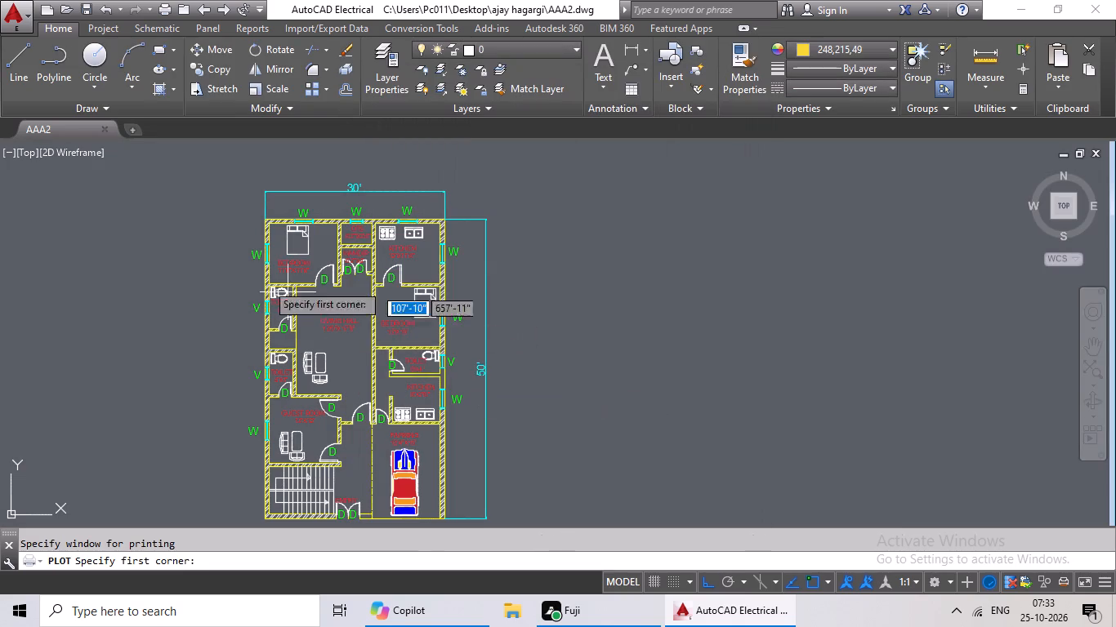
pyautogui.moveTo(238, 253); pyautogui.dragTo(239, 231, button='middle')
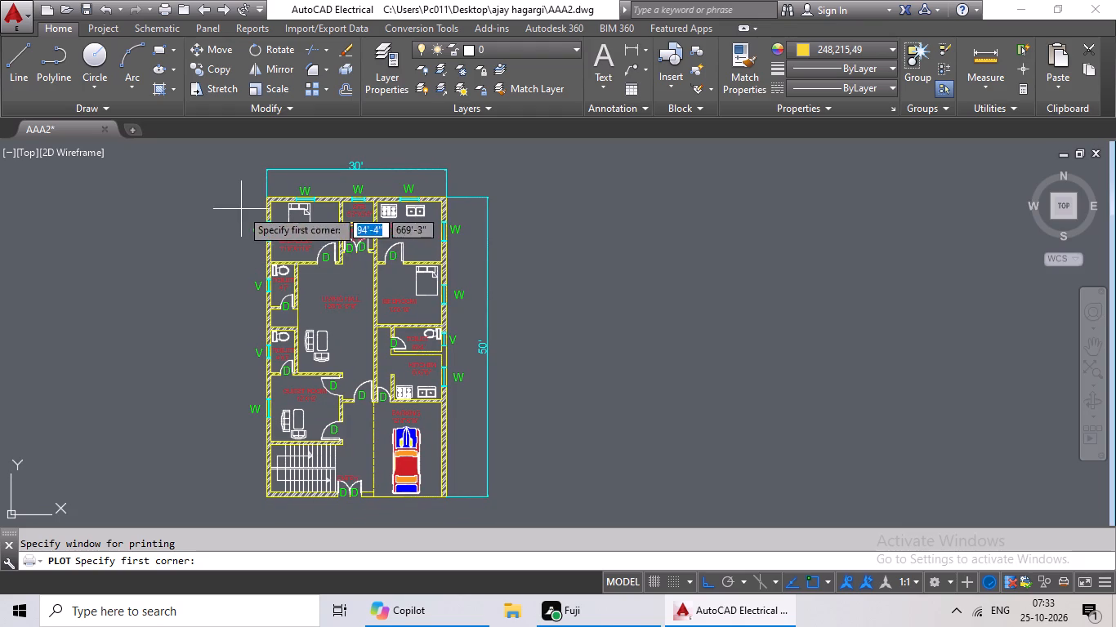
pyautogui.moveTo(212, 149); pyautogui.dragTo(565, 491)
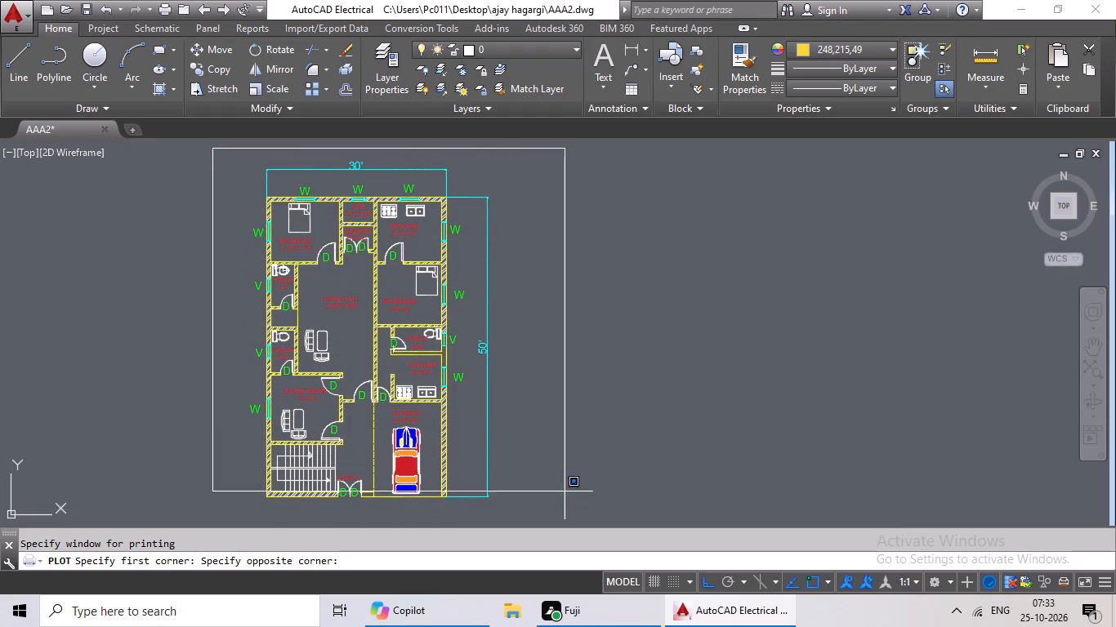
pyautogui.moveTo(565, 491); pyautogui.dragTo(538, 509)
pyautogui.click(538, 509)
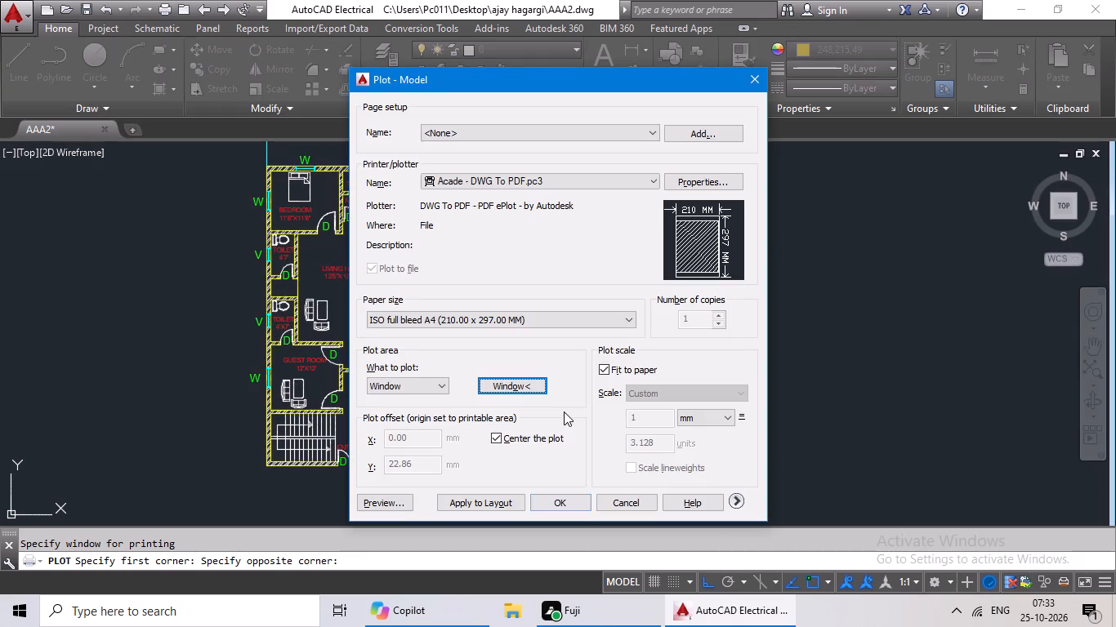
# Preview the plot and output it to a PDF named AAA2-Model.pdf.
pyautogui.click(370, 507)
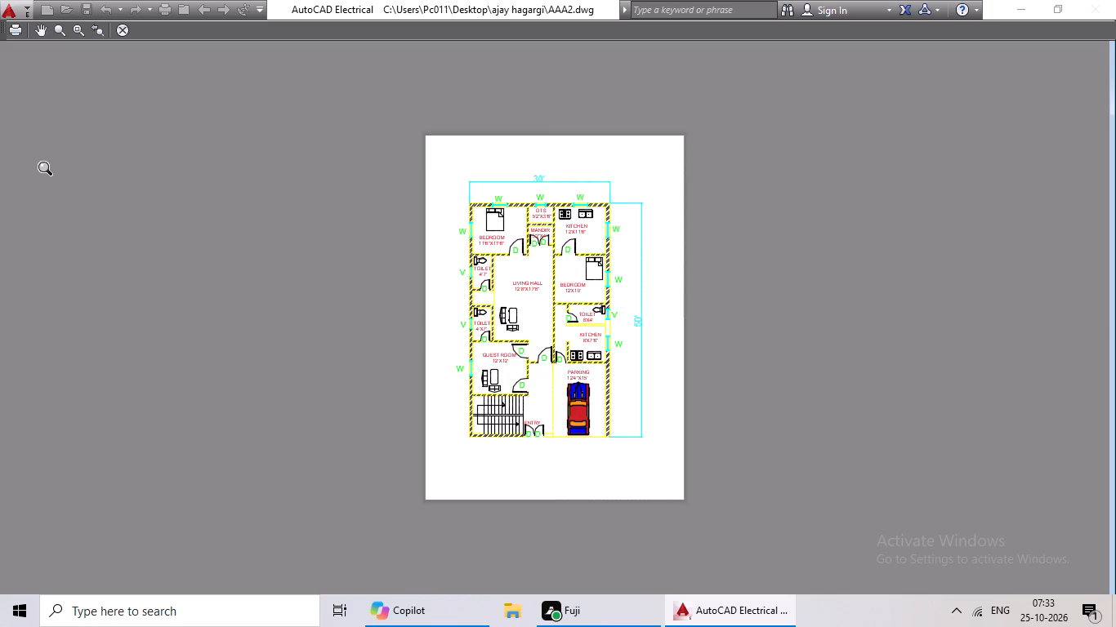
pyautogui.click(17, 27)
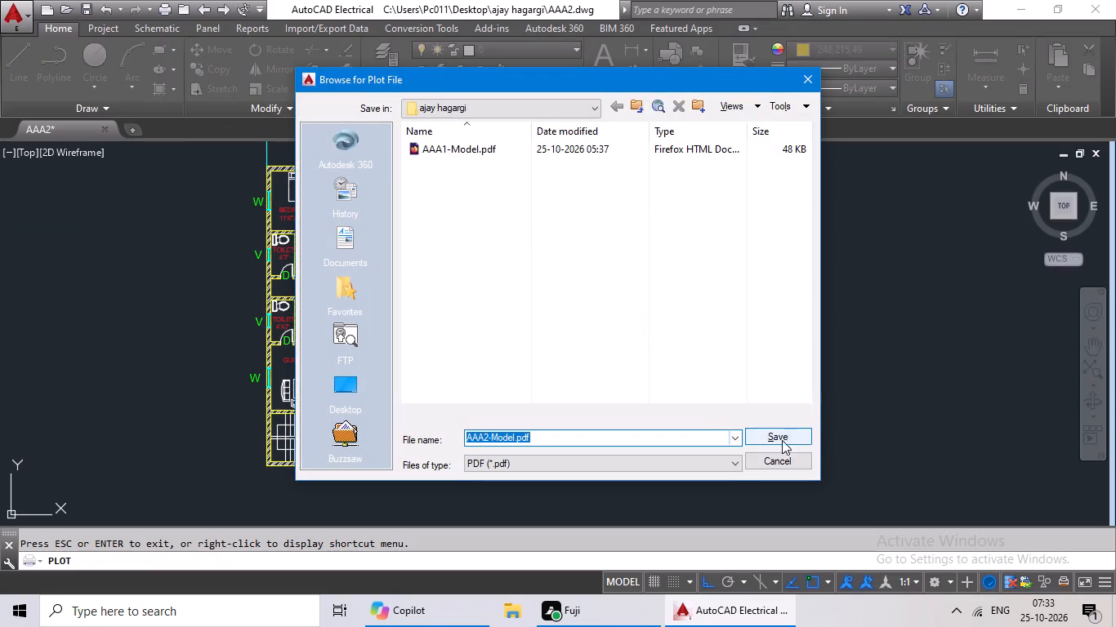
pyautogui.click(787, 429)
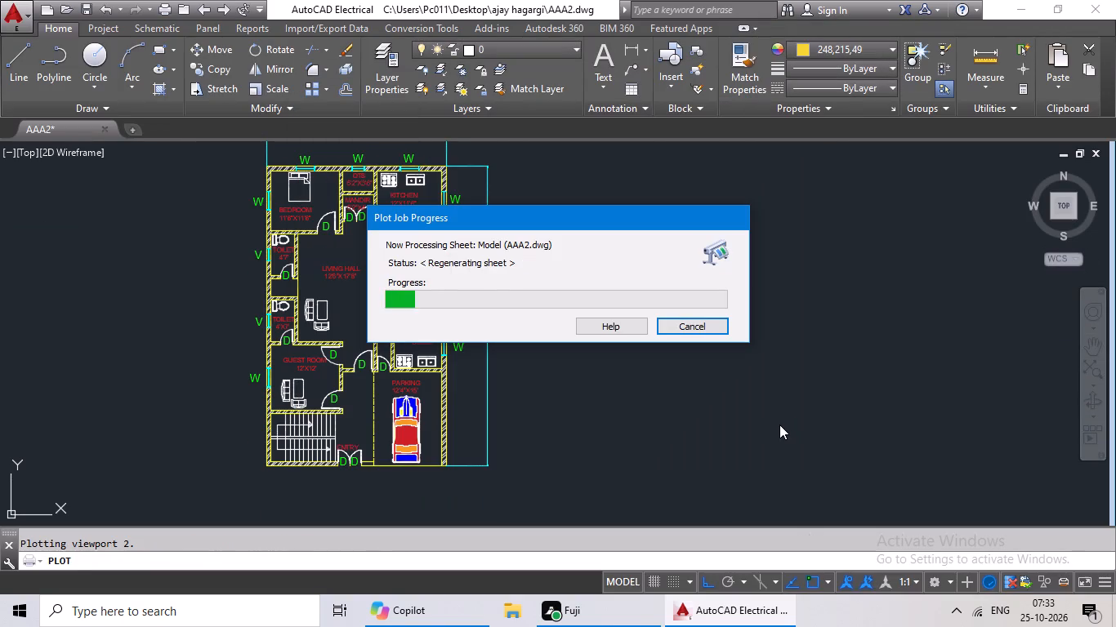